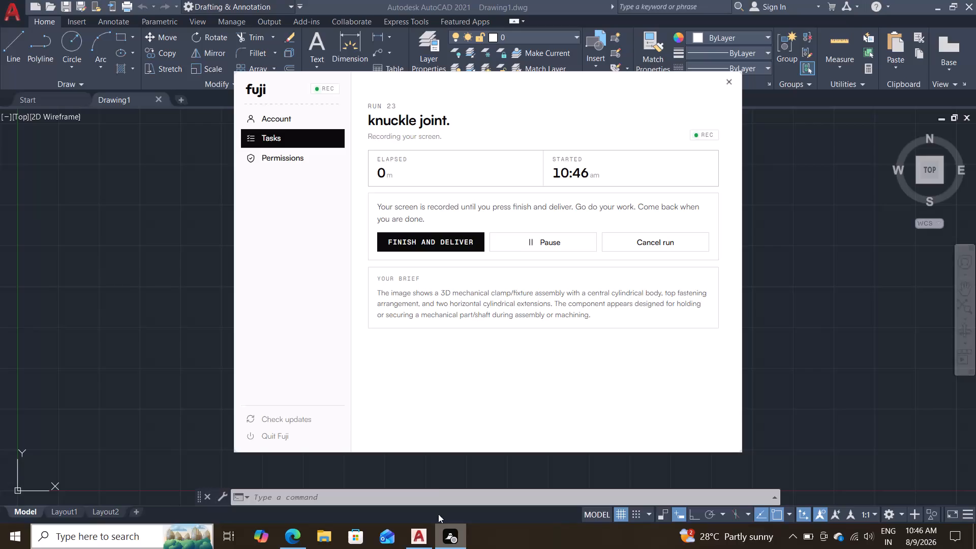
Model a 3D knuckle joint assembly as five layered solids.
Switch to AutoCAD and set the workspace to 3D Modeling.
left_click(423, 532)
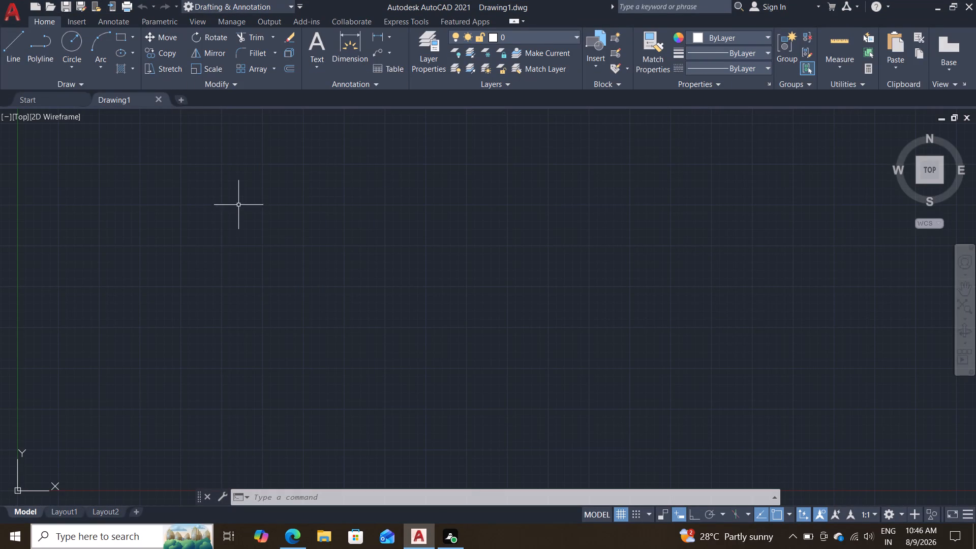
left_click(223, 9)
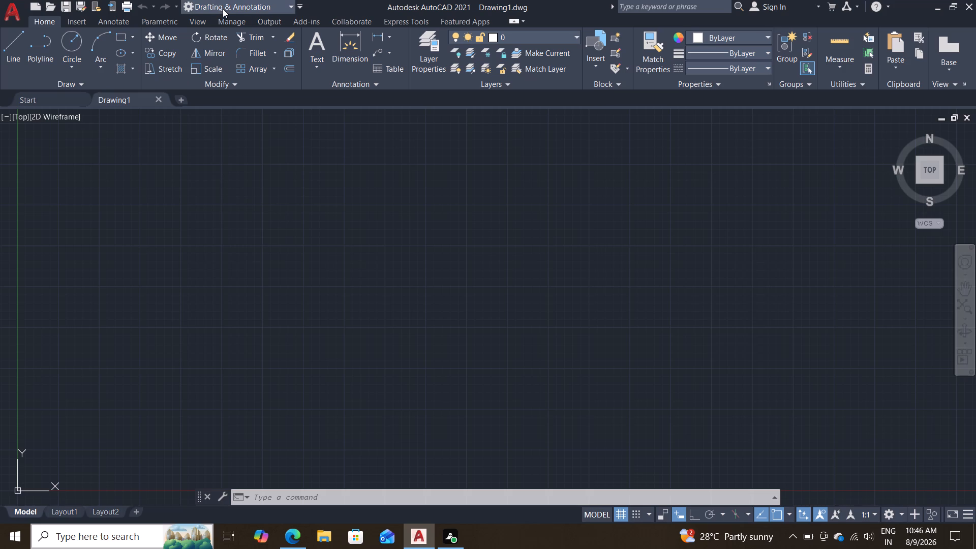
double_click(233, 47)
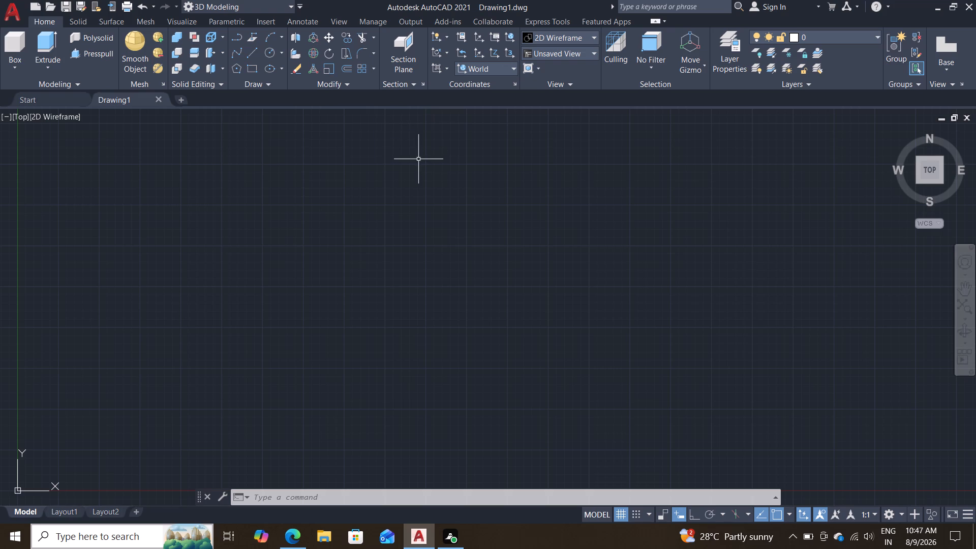
Draw a circle of radius 30 in the top view, up and to the right of the origin.
scroll(383, 241, "down", 2)
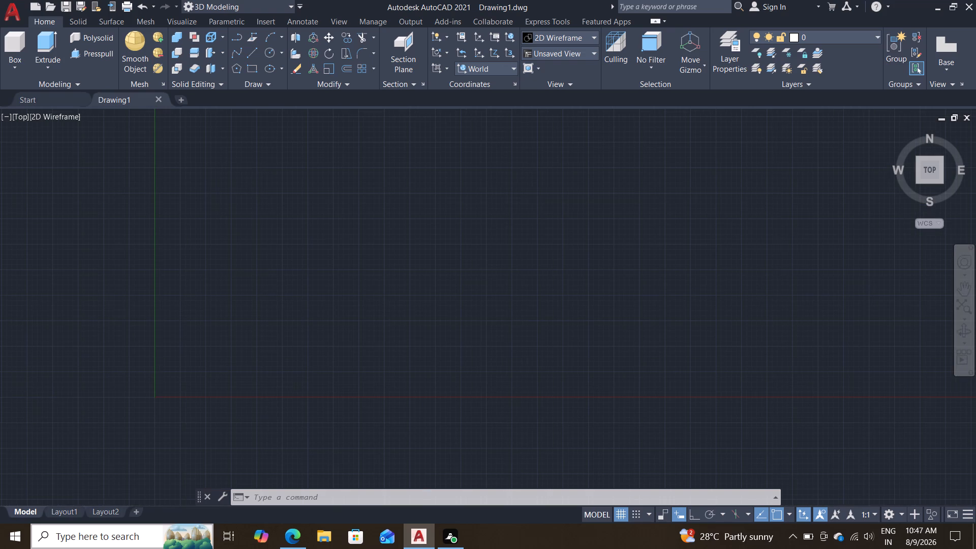
scroll(384, 241, "up", 1)
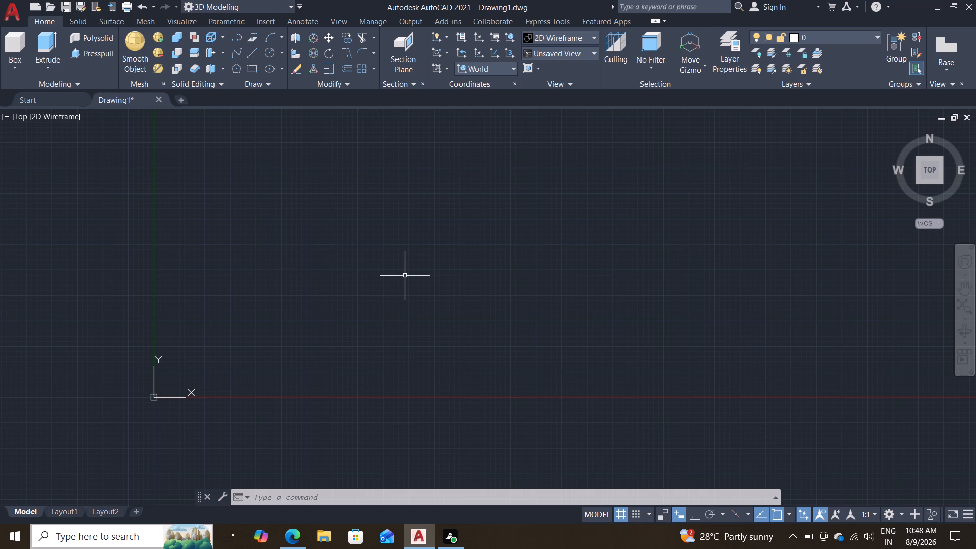
key("c")
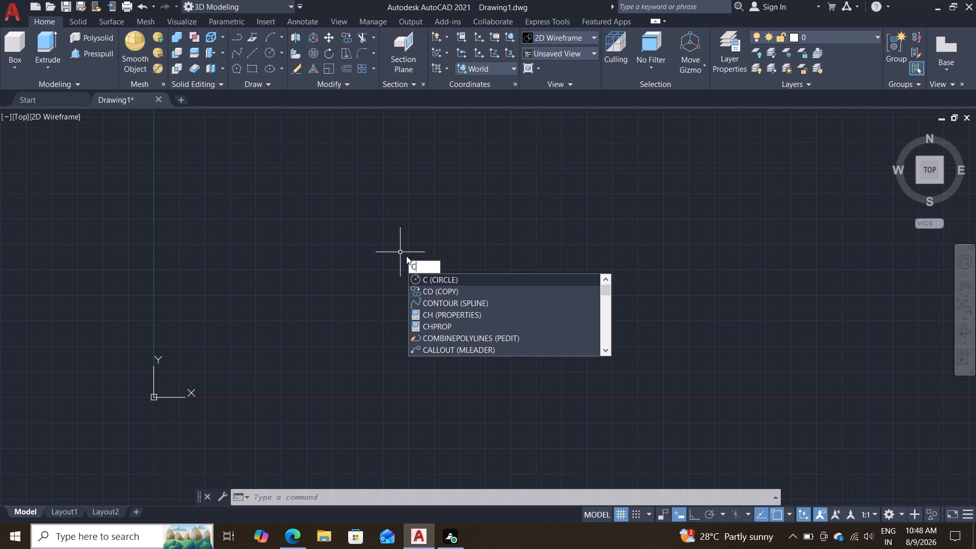
left_click(417, 279)
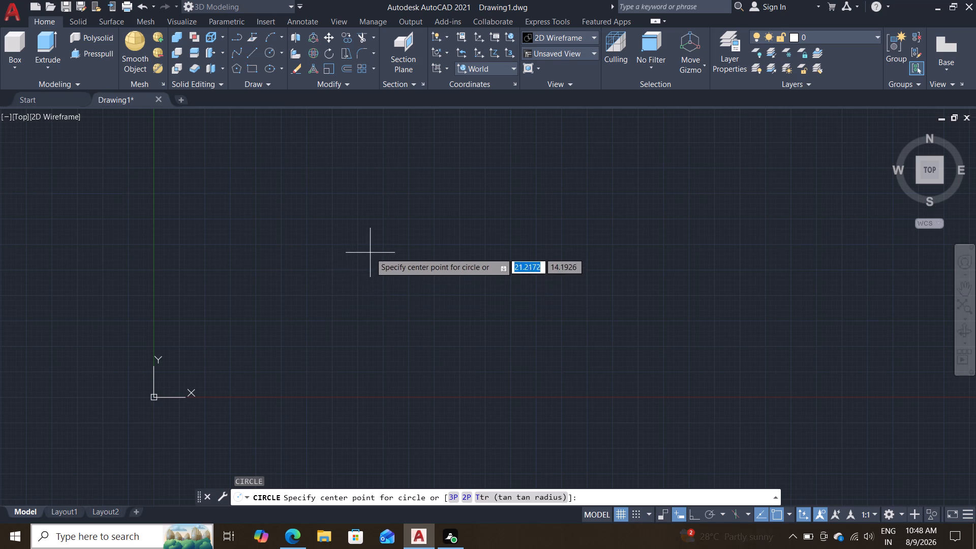
left_click(318, 285)
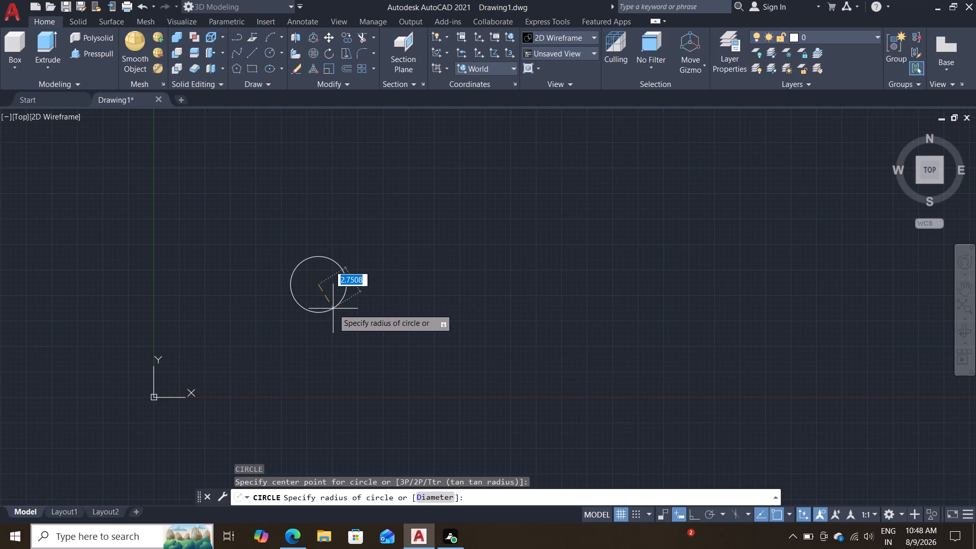
type("30")
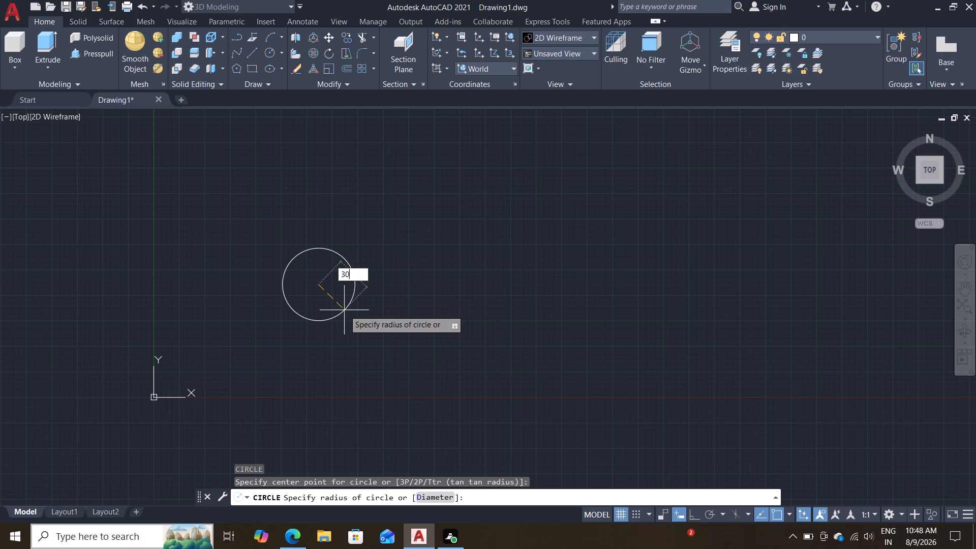
key("Return")
Set the UCS icon to the Noorigin option.
scroll(342, 308, "down", 3)
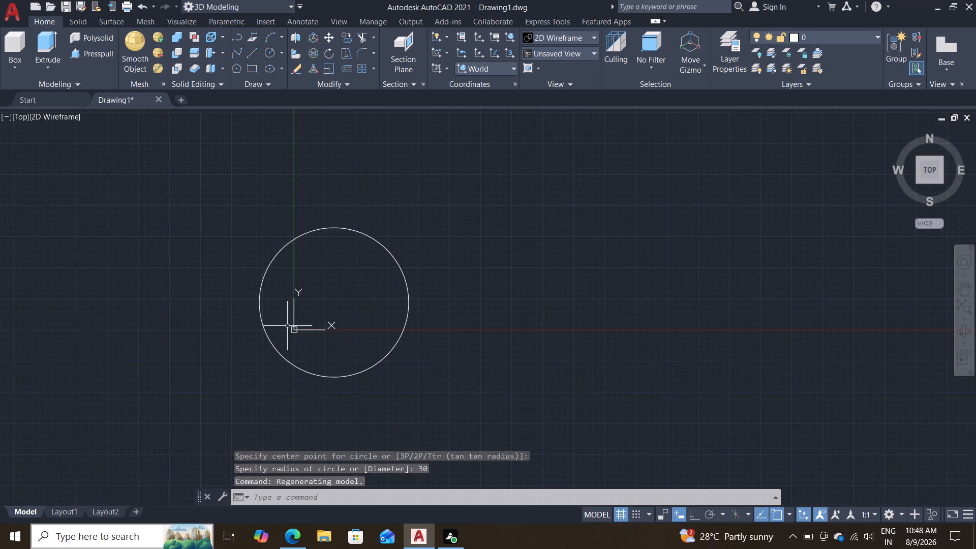
type("ucs")
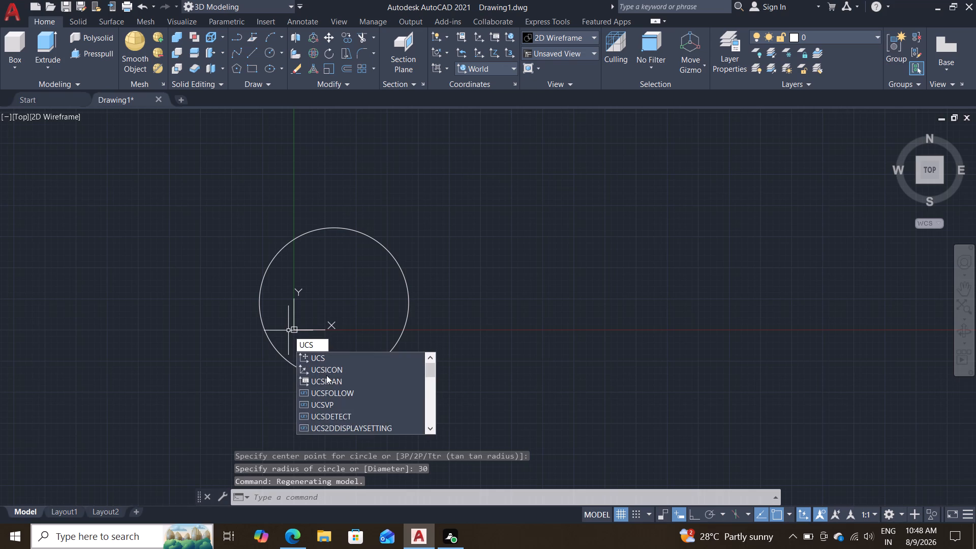
left_click(327, 373)
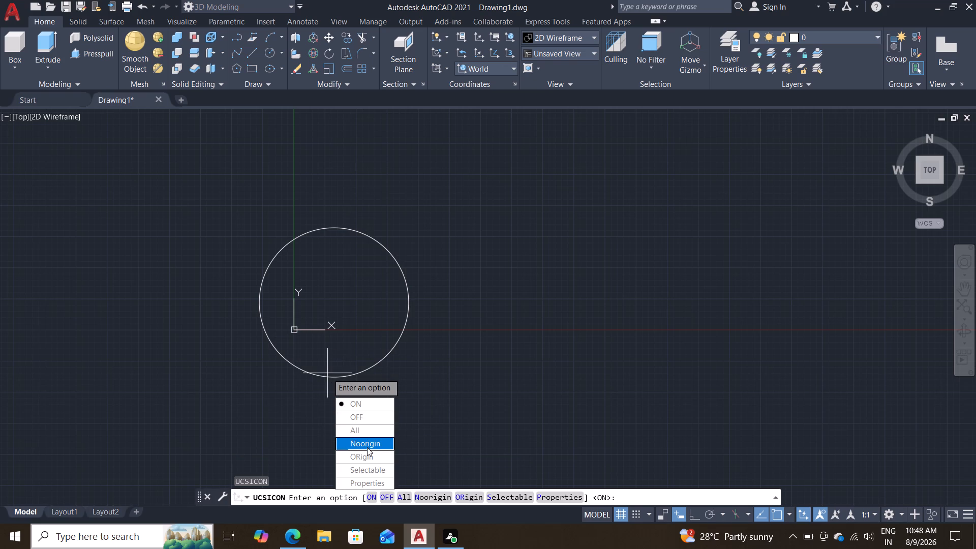
left_click(367, 447)
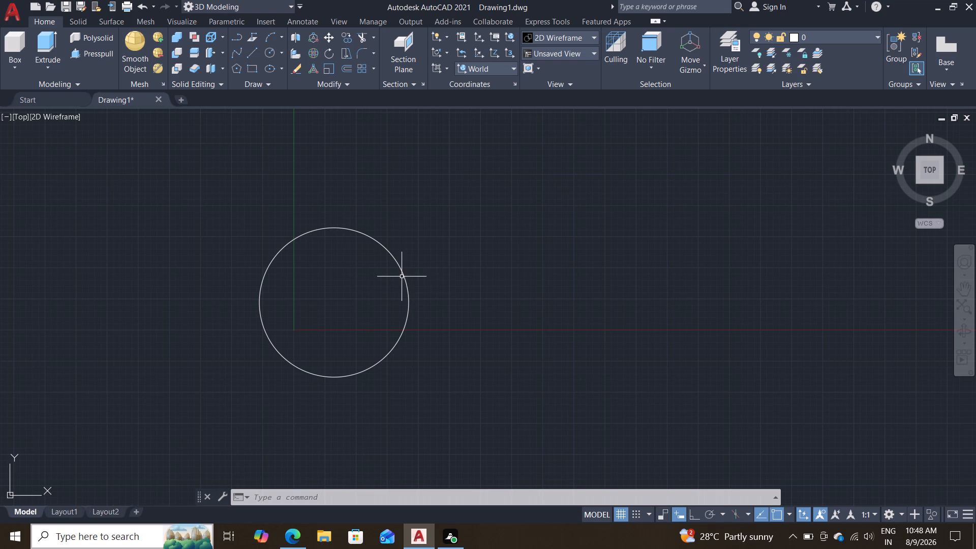
Draw a vertical line 90 long downward from the circle's right quadrant.
key("l")
key("Return")
left_click(407, 303)
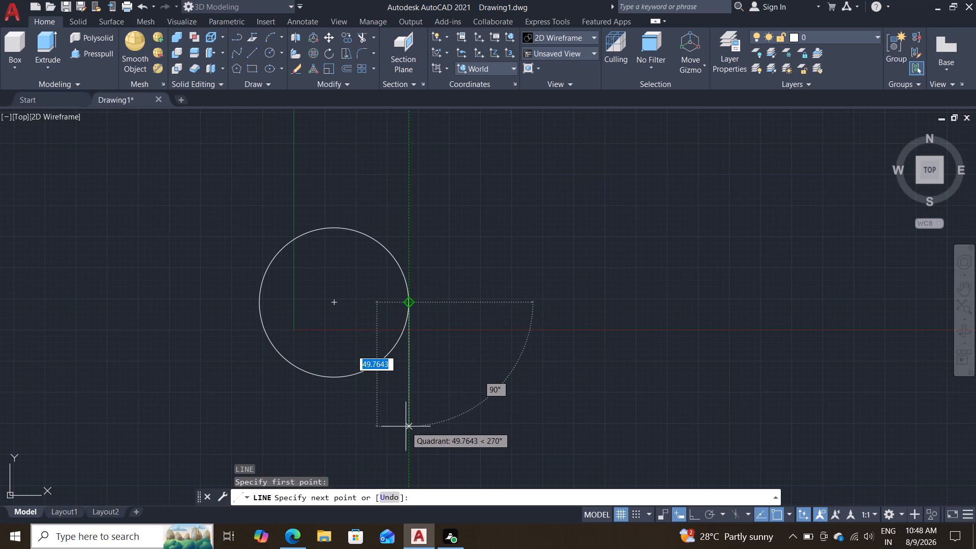
type("90")
key("Return")
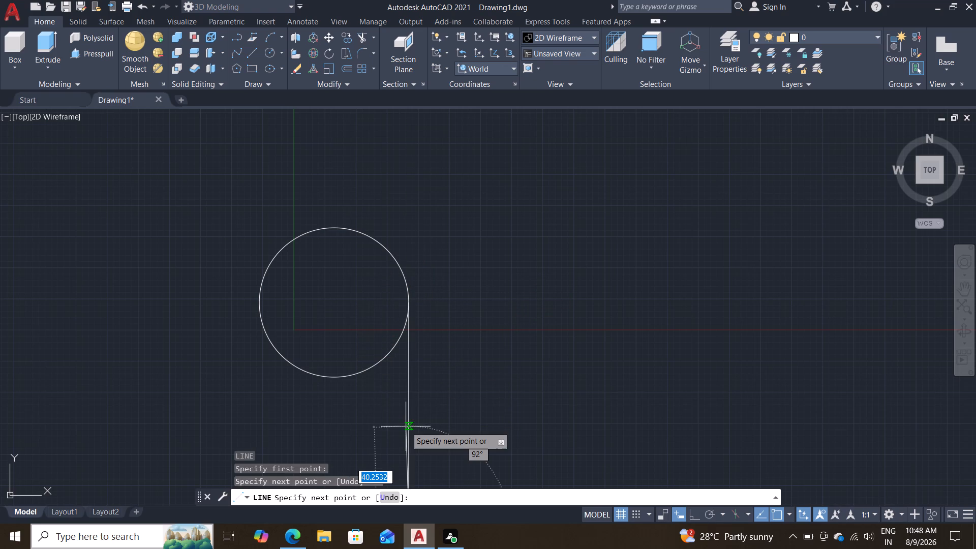
key("Escape")
Draw a vertical line 100 long upward from the circle's right quadrant.
scroll(476, 280, "down", 1)
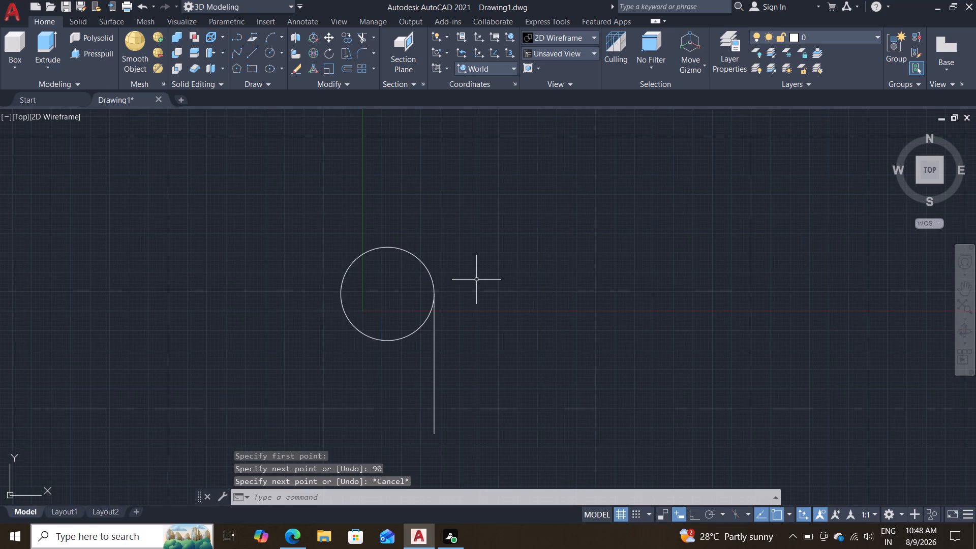
scroll(476, 280, "down", 1)
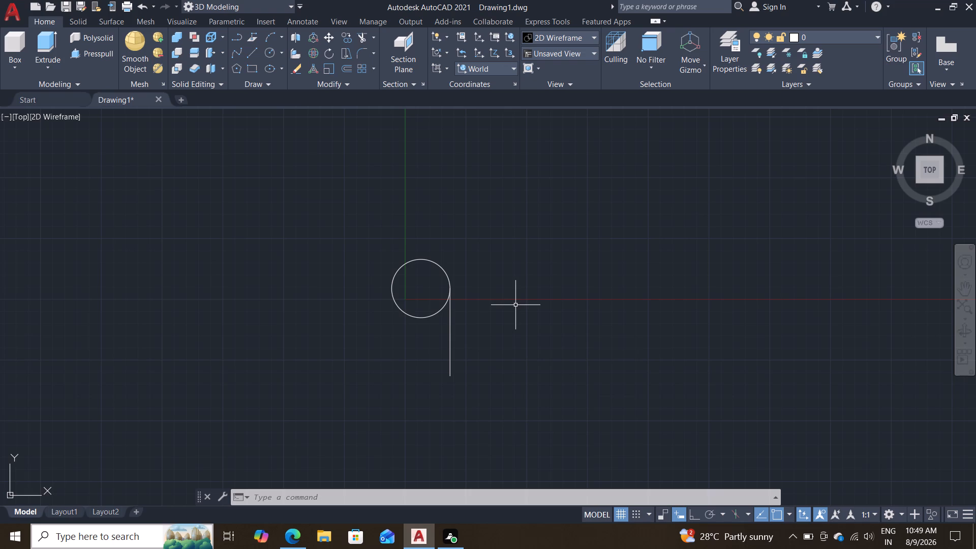
key("l")
key("Return")
left_click(453, 287)
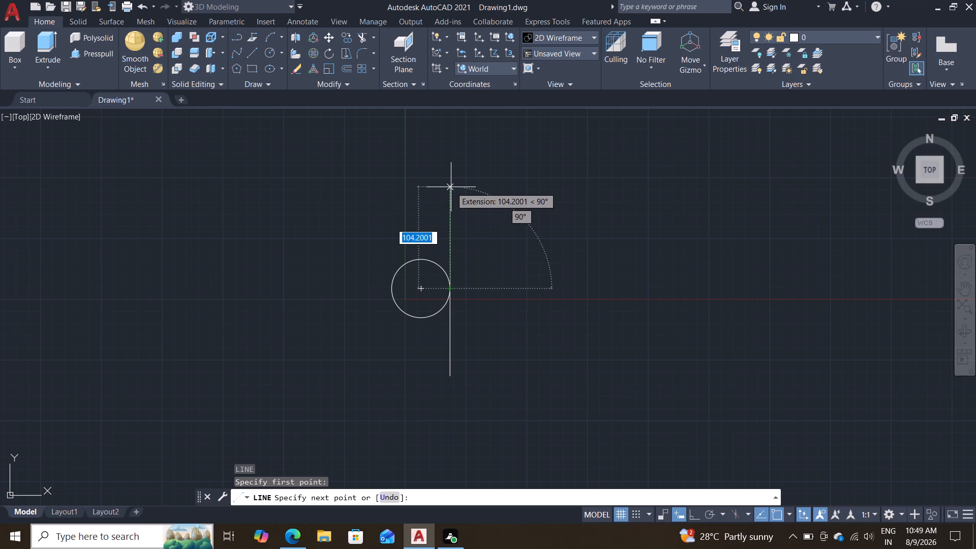
type("100")
key("Return")
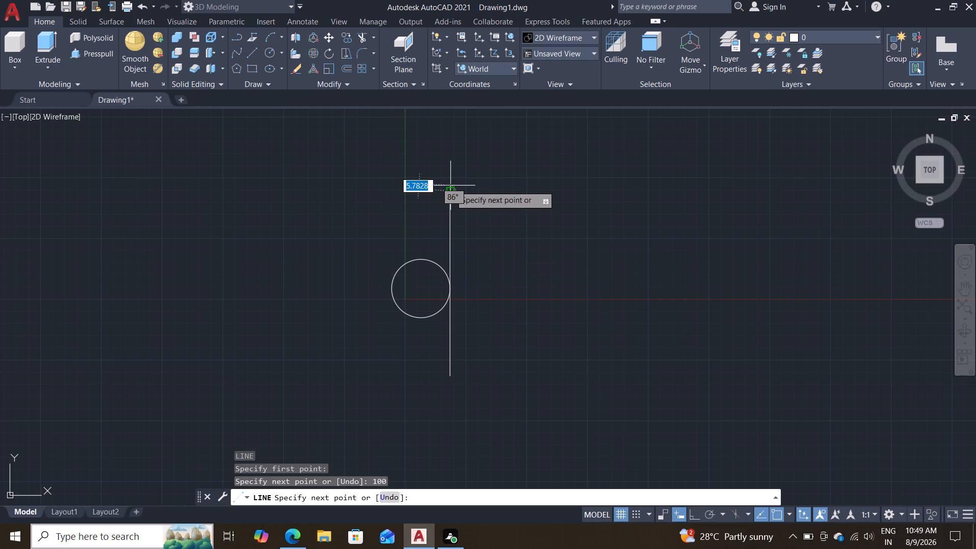
key("Escape")
Mirror both vertical lines about the circle's vertical centreline with Ortho on, keeping the originals.
key("m")
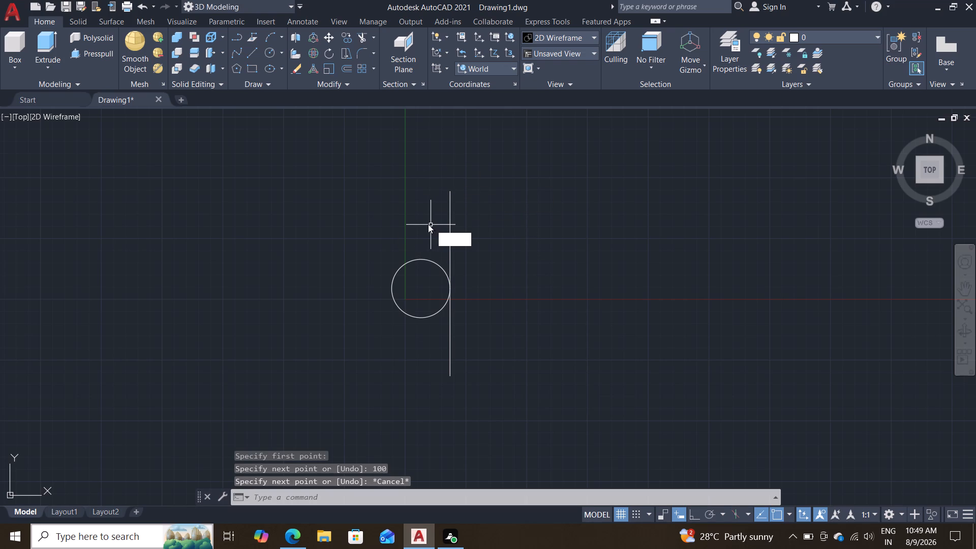
key("i")
key("Return")
left_click(451, 229)
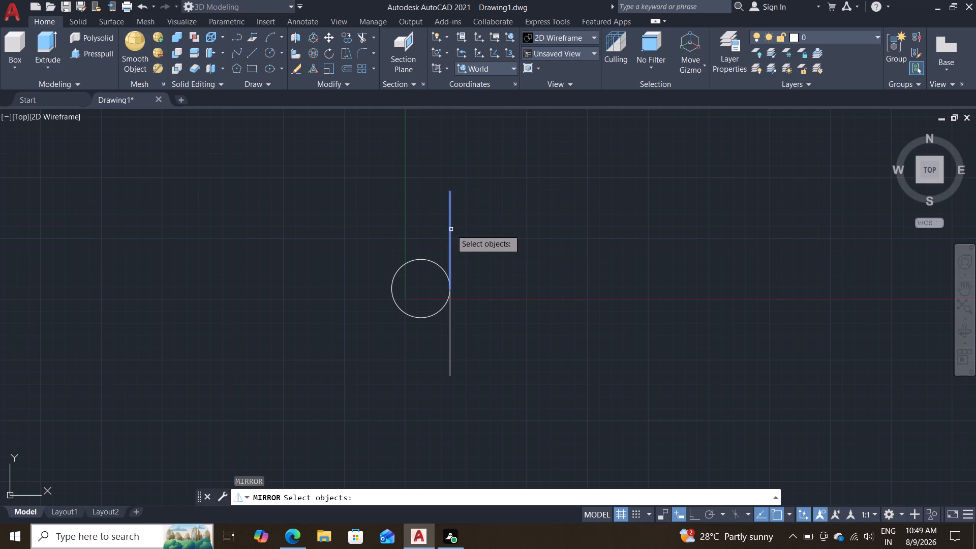
left_click(448, 323)
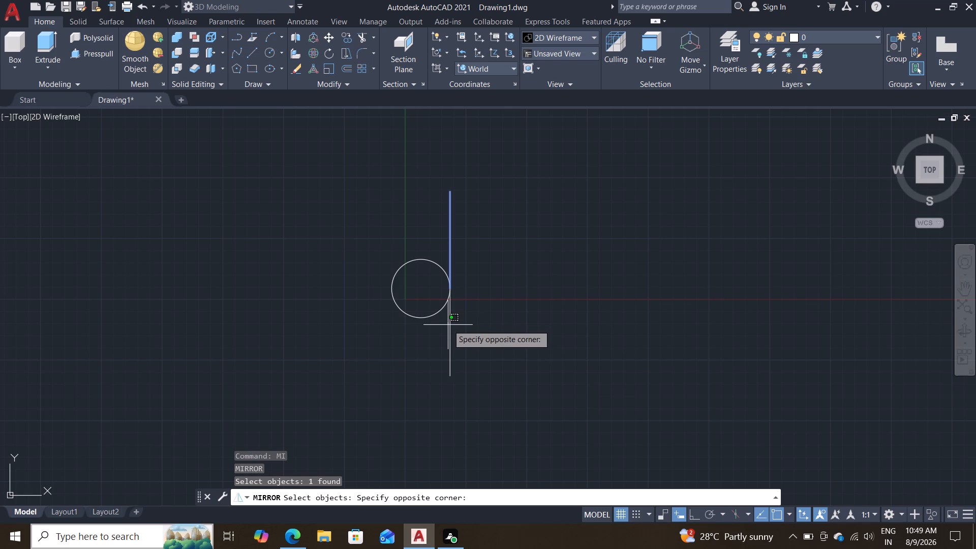
left_click(445, 323)
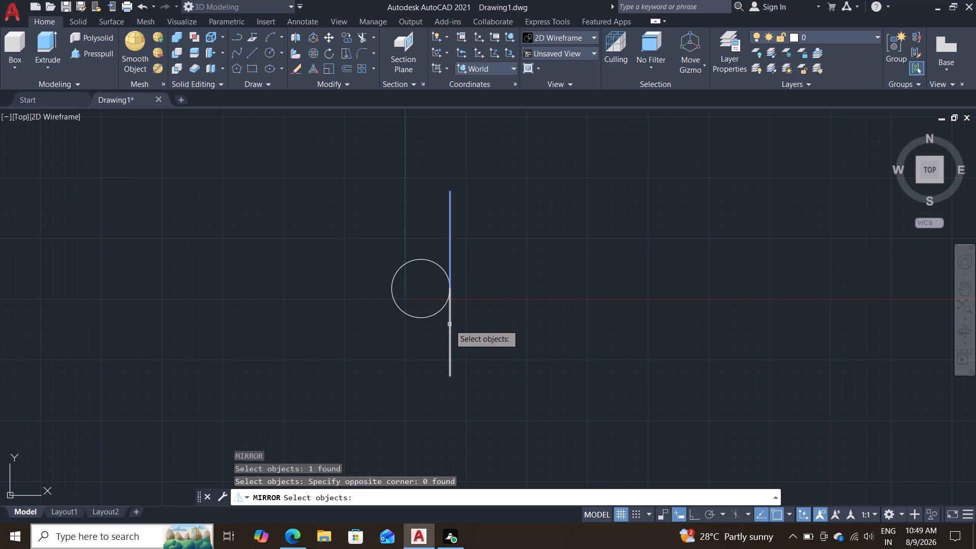
left_click(450, 324)
key("Return")
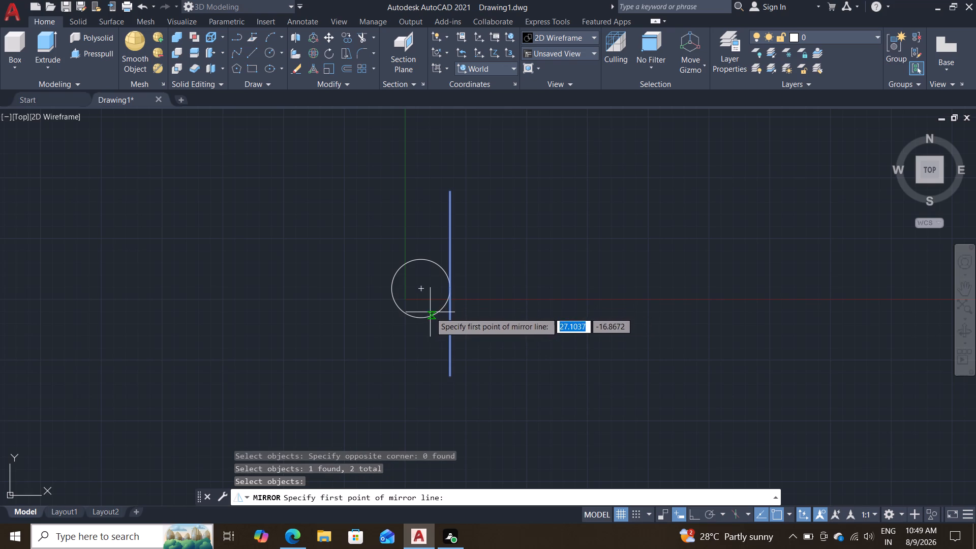
left_click(419, 320)
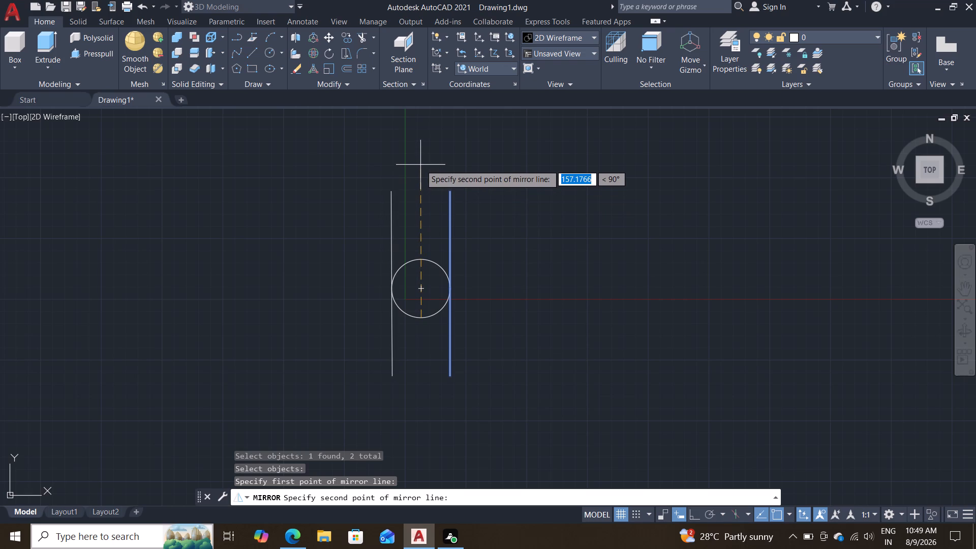
key("F8")
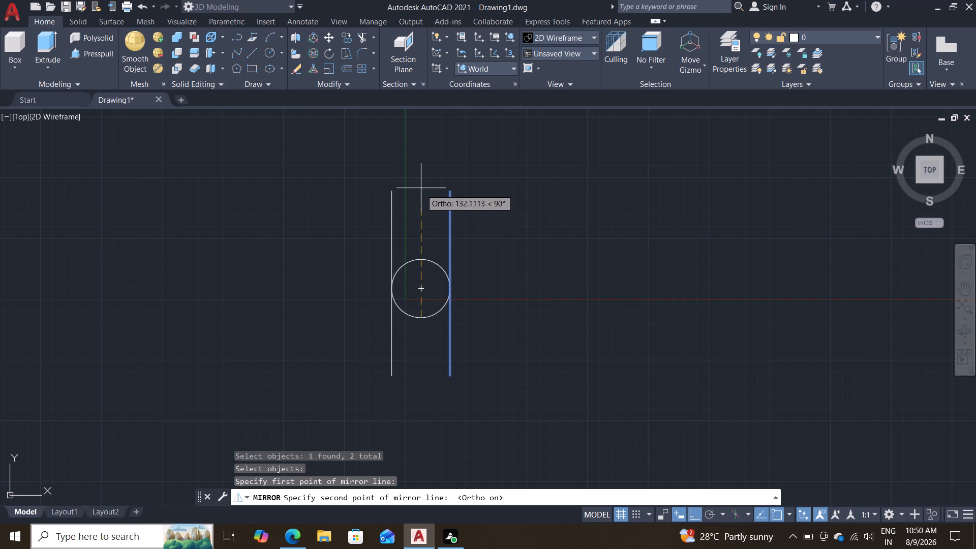
left_click(421, 183)
left_click(437, 227)
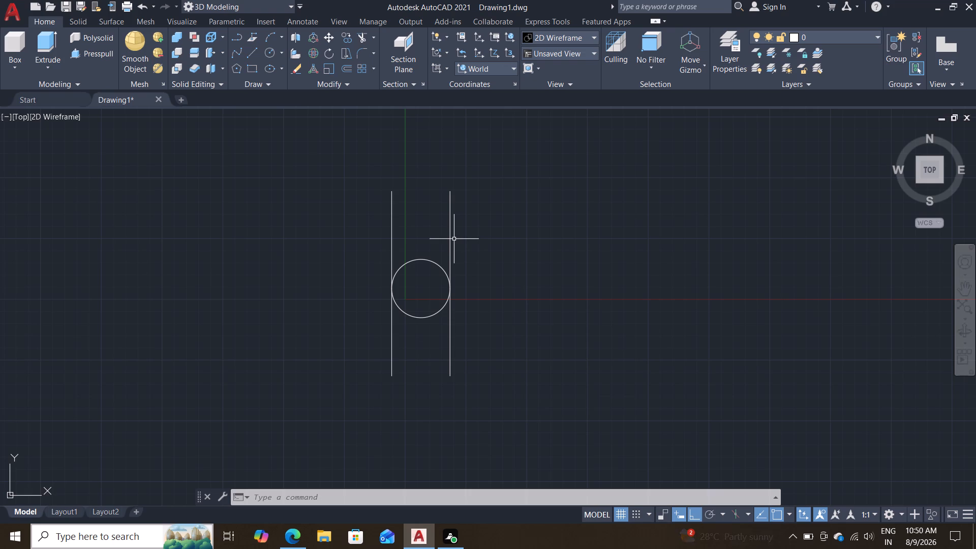
Trim away the upper half of the circle between the vertical lines.
type("tr")
key("Return")
left_click(415, 235)
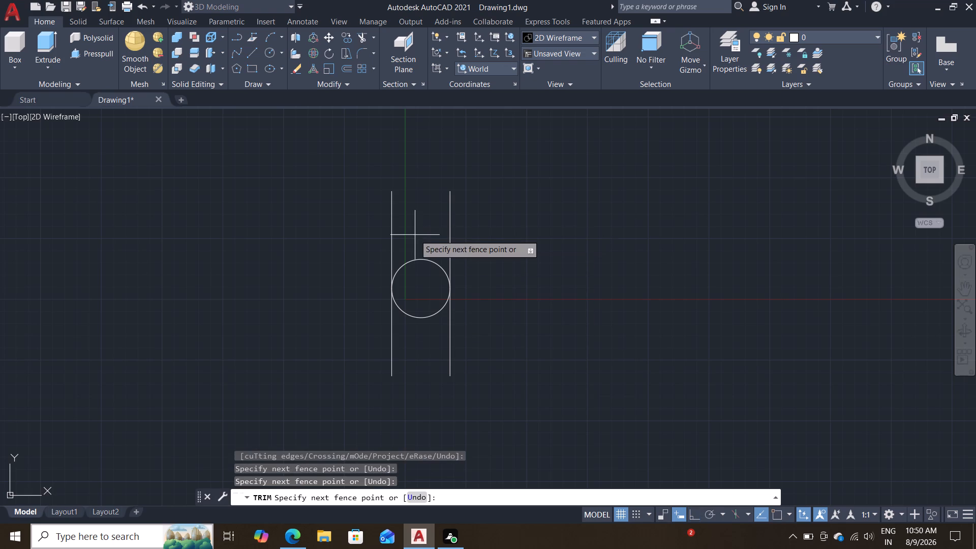
left_click(419, 275)
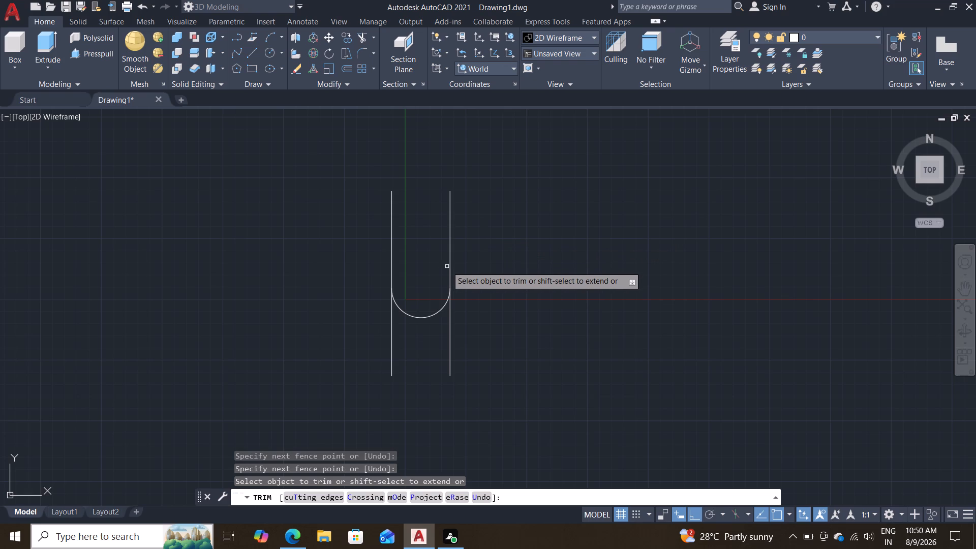
key("Escape")
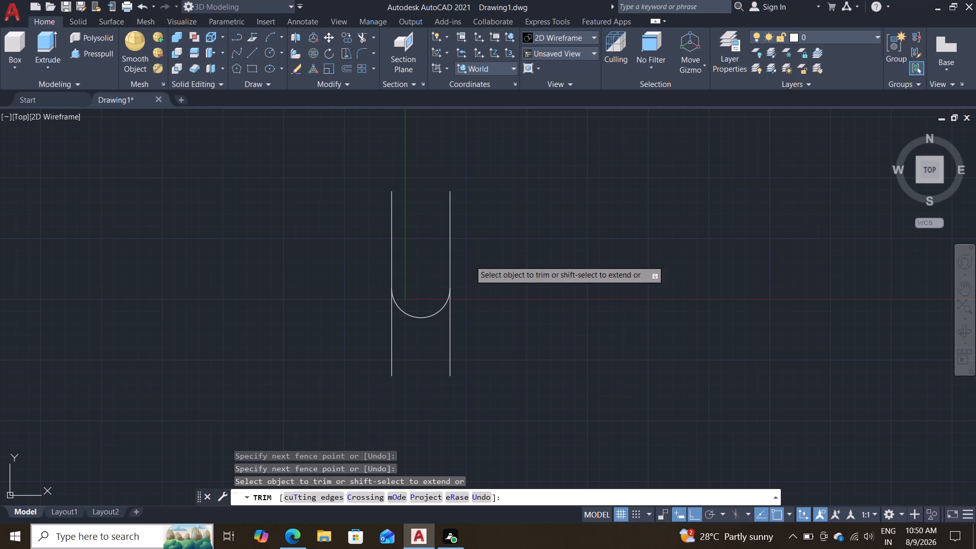
Join the two upper vertical lines and the remaining lower arc into one U-shaped polyline.
left_click_drag(491, 241, 314, 239)
left_click(315, 238)
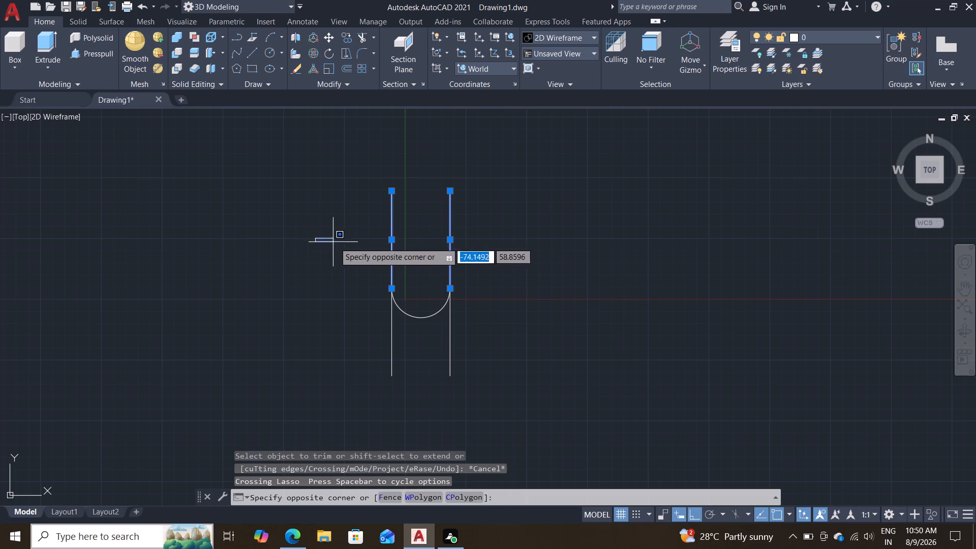
left_click(351, 254)
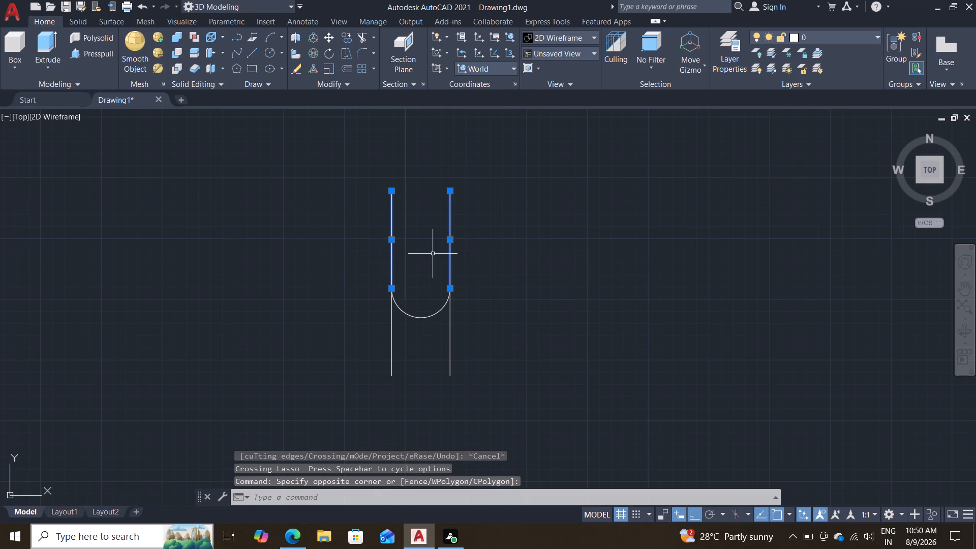
left_click(434, 316)
key("j")
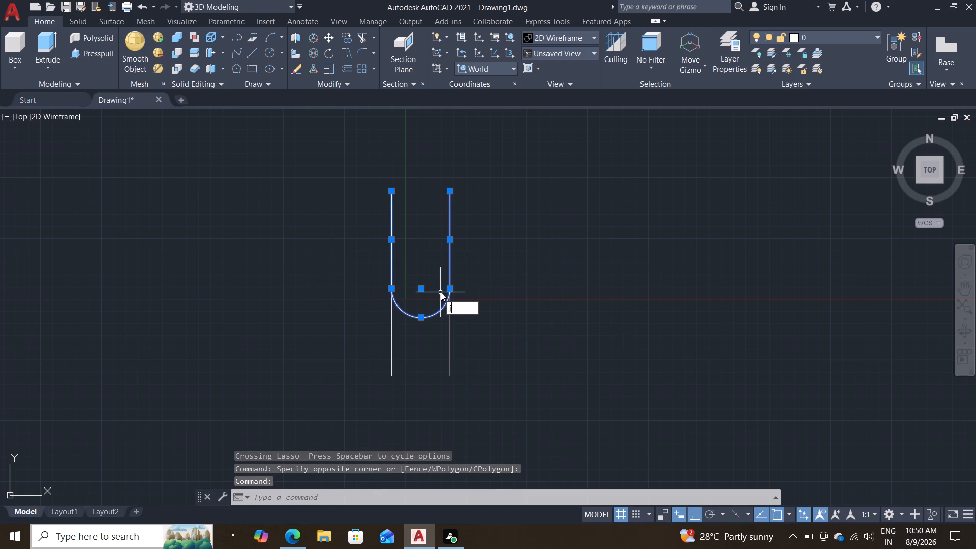
key("Return")
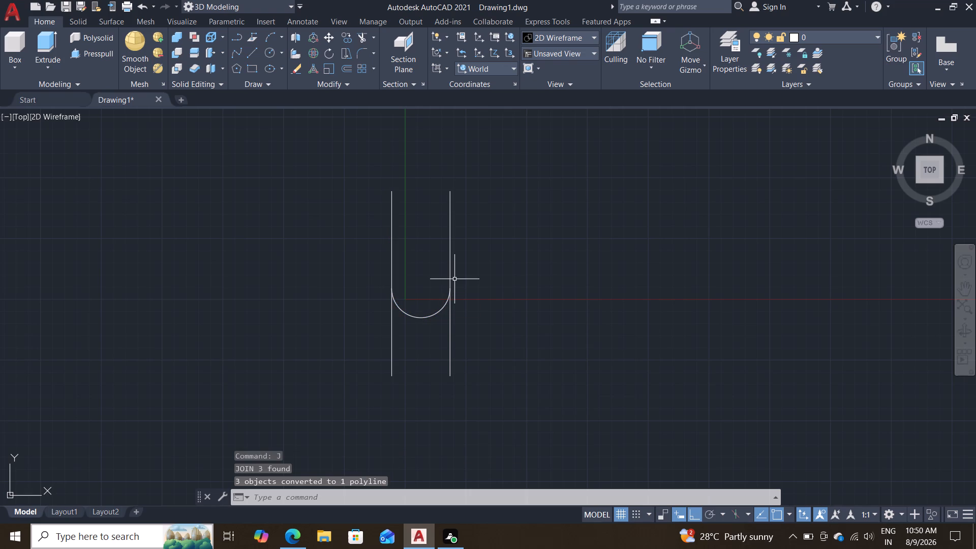
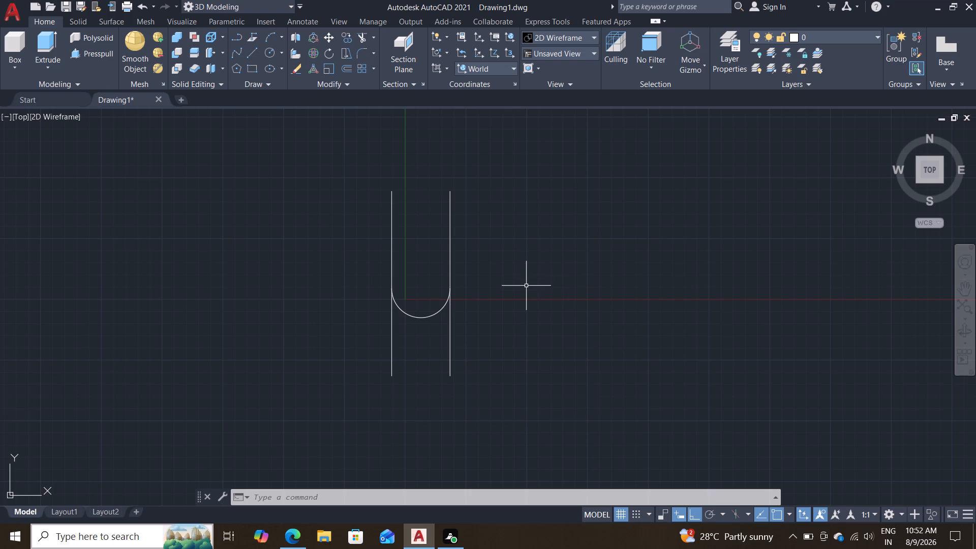
Offset the U-shaped polyline outward by 30.
key("o")
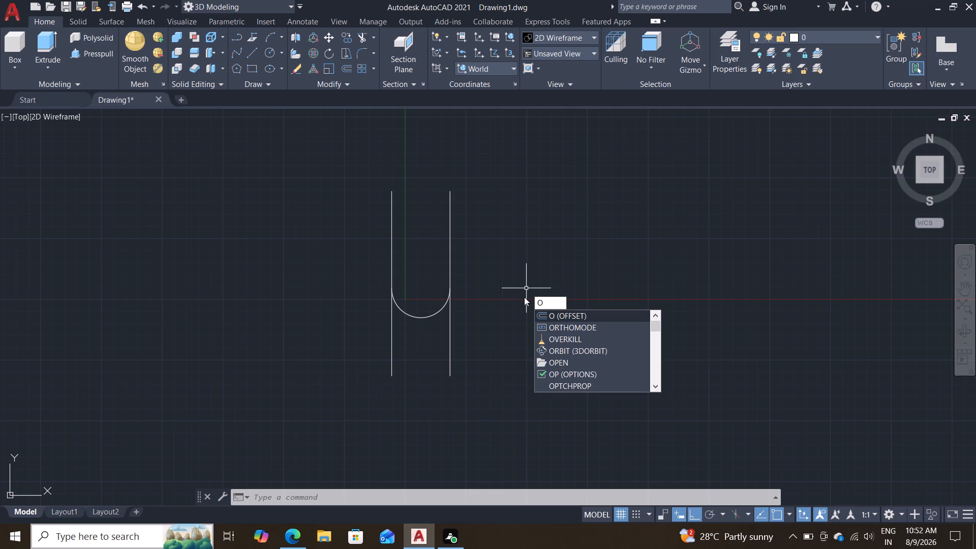
key("Return")
type("30")
key("Return")
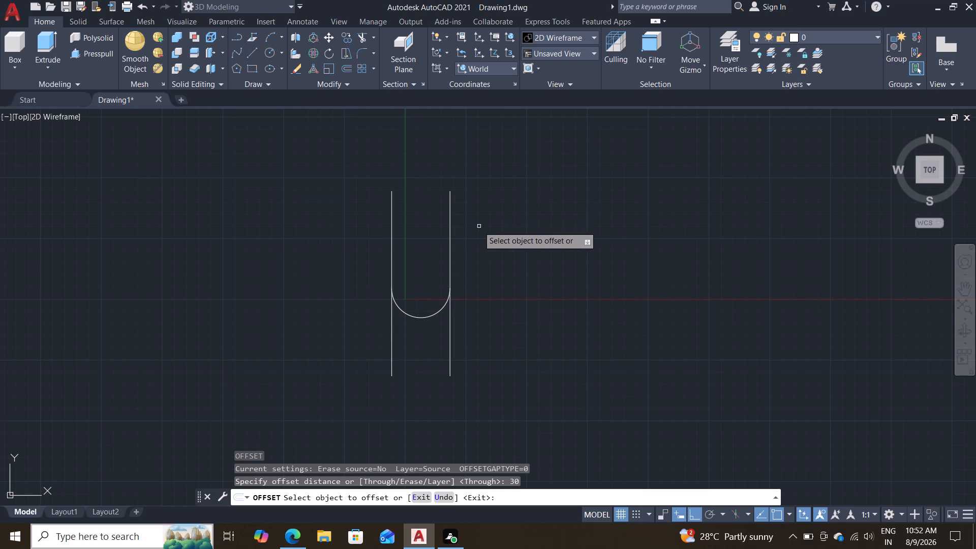
left_click(450, 243)
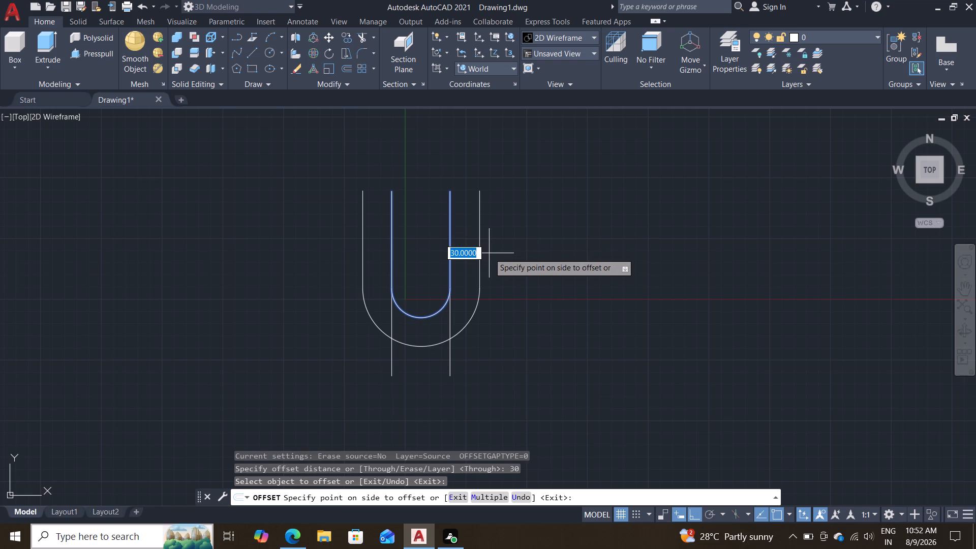
left_click(489, 253)
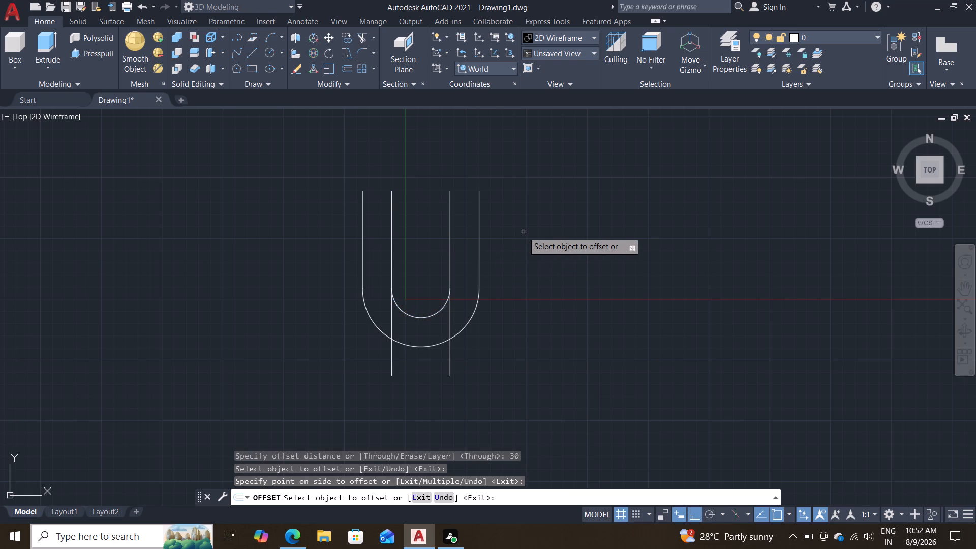
key("Escape")
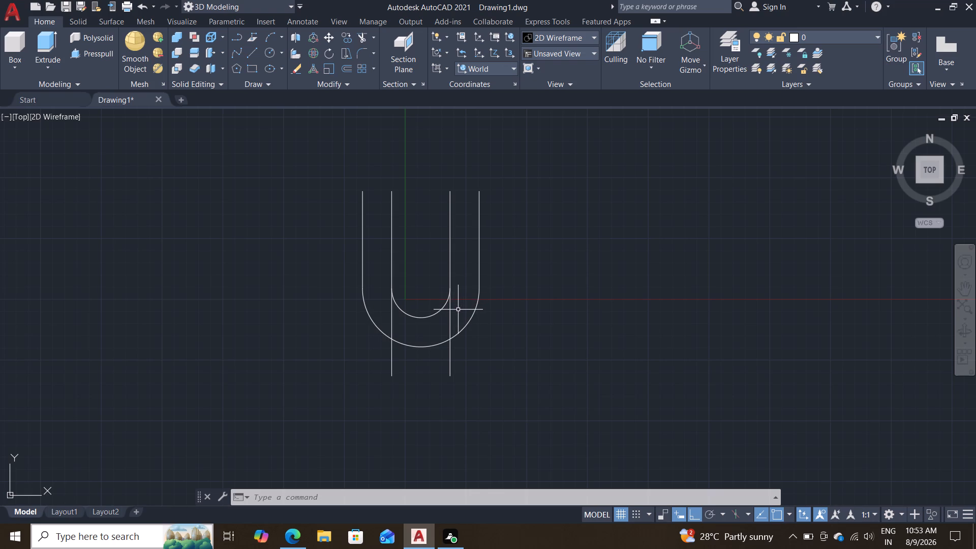
Close the upper ends of both fork arms with horizontal lines between the inner and outer U profiles.
key("l")
key("Return")
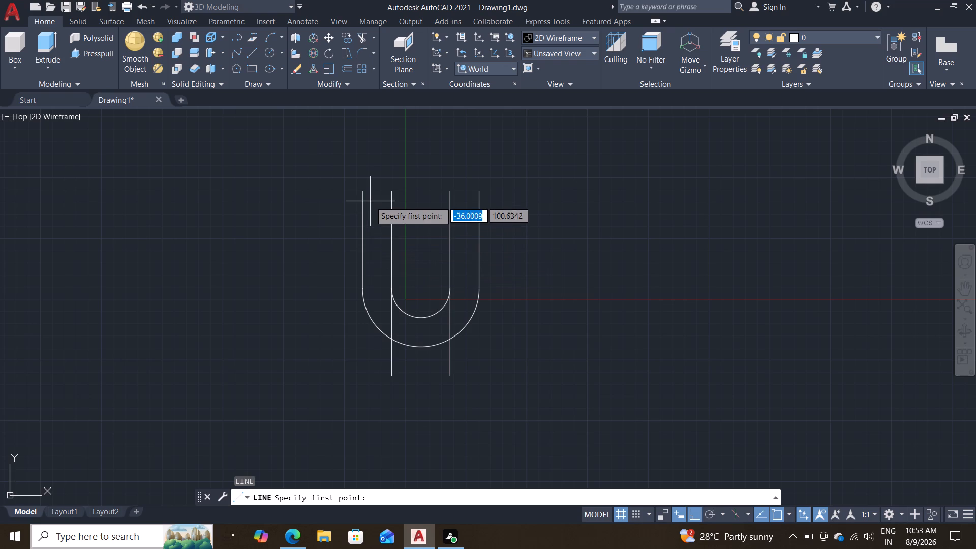
left_click(365, 195)
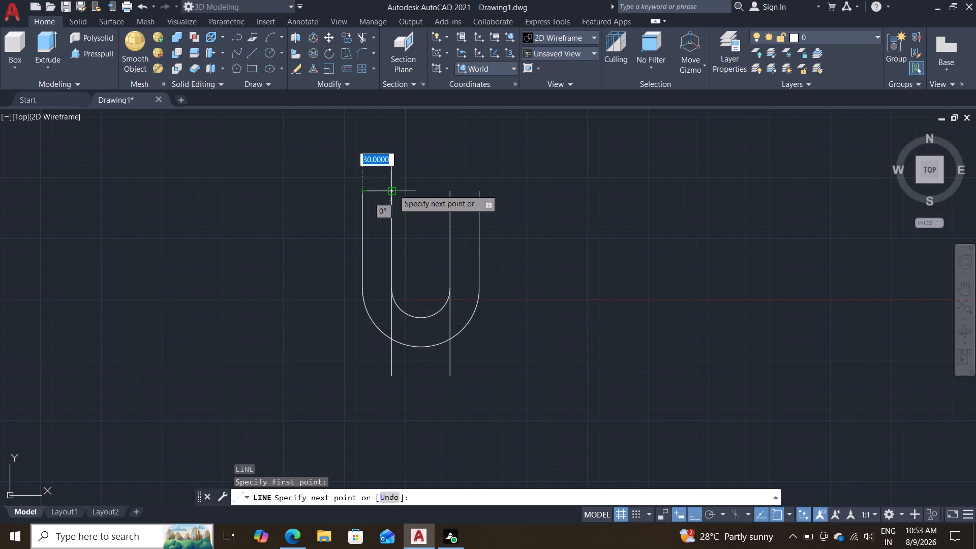
left_click(393, 191)
key("Escape")
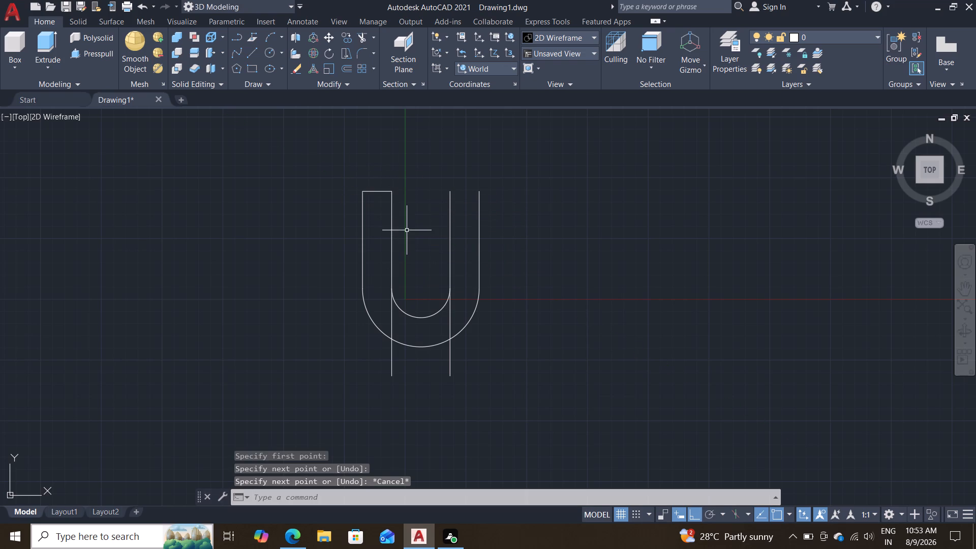
key("l")
key("Return")
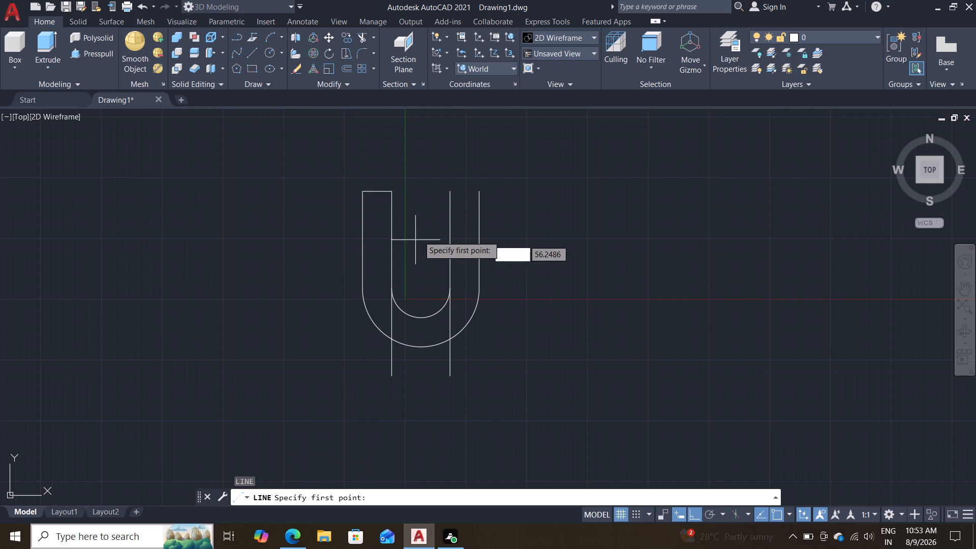
left_click(451, 193)
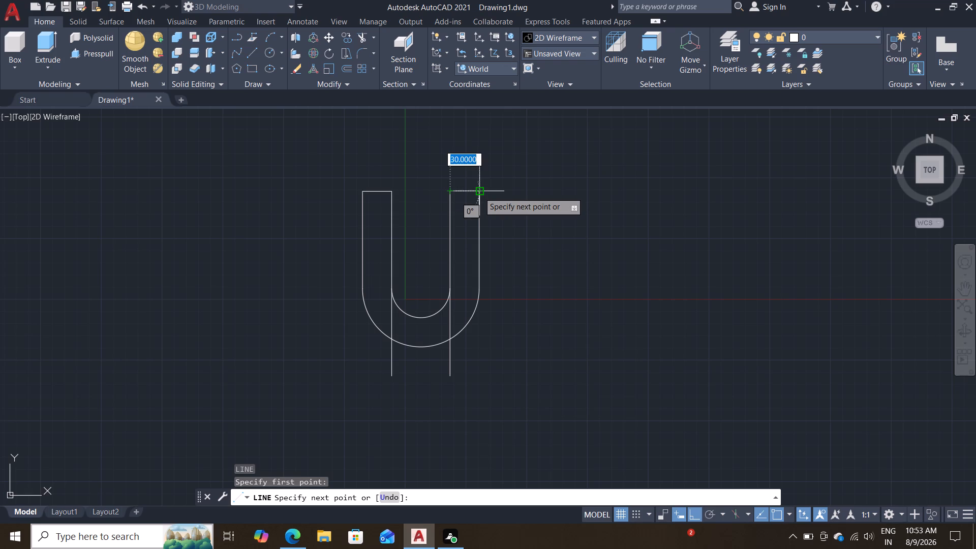
left_click(479, 192)
key("Escape")
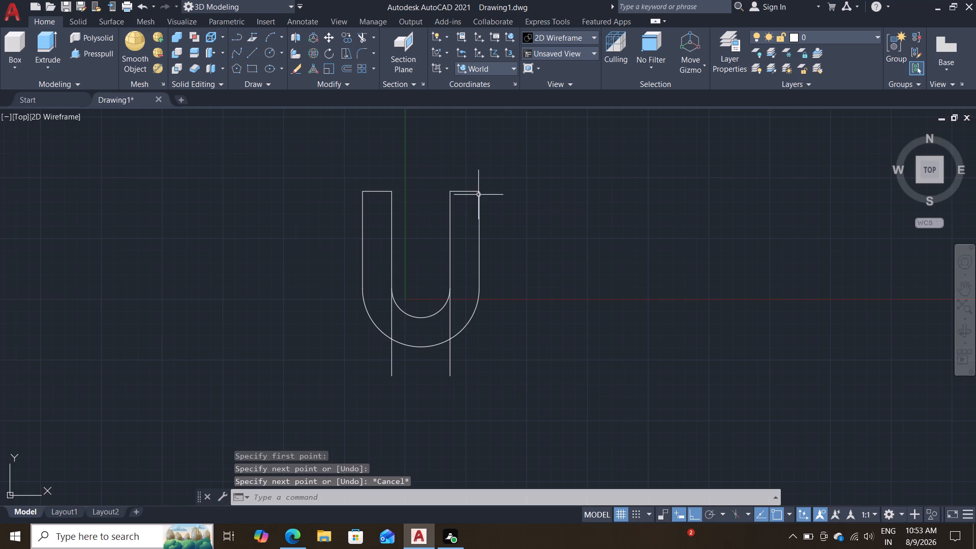
Draw a horizontal line connecting the lower ends of the two vertical shank lines.
key("l")
key("Return")
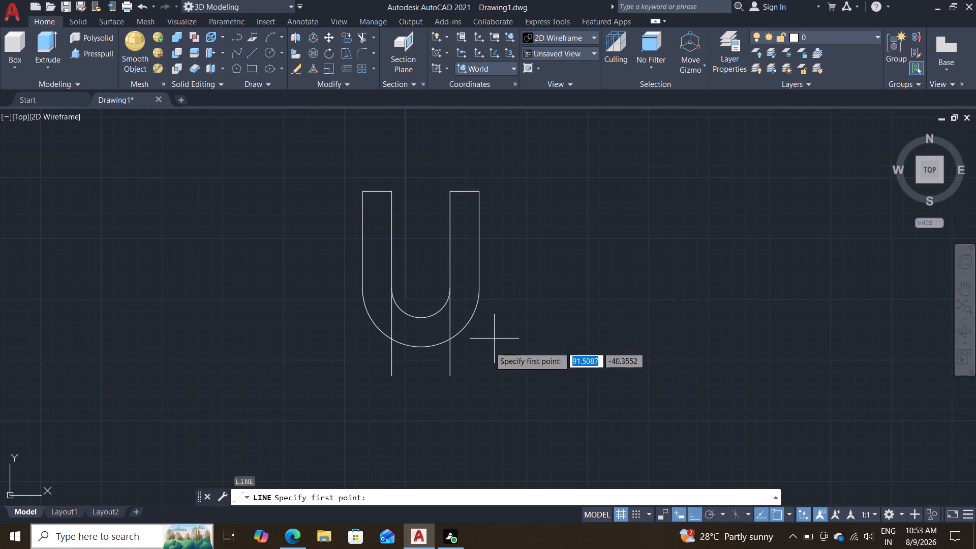
left_click(393, 375)
left_click(449, 373)
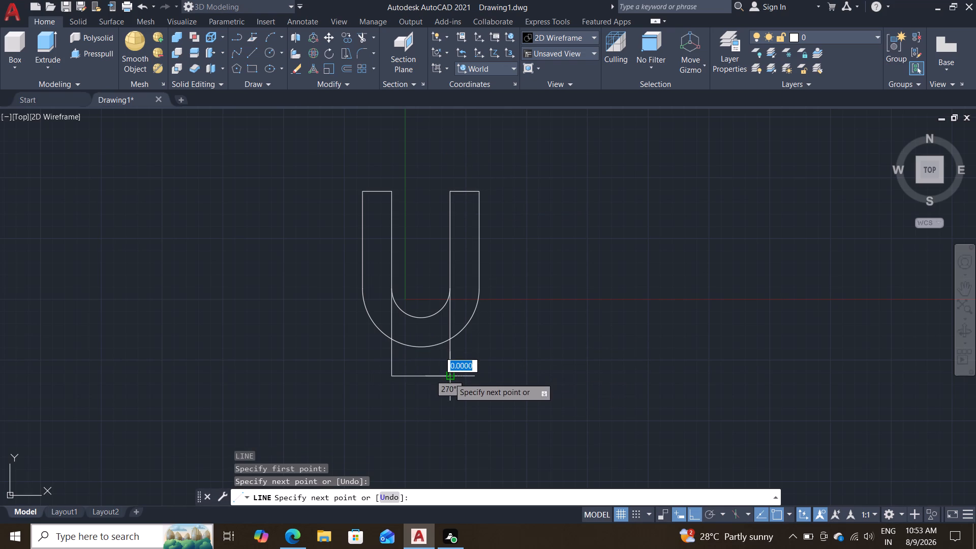
key("Escape")
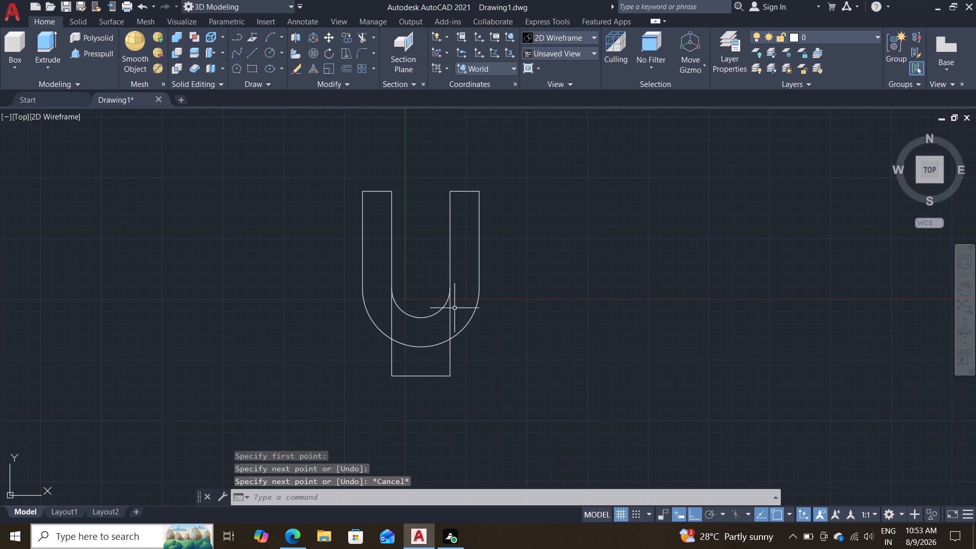
Trim the outer arc between the shank lines and the shank line portions lying inside the fork body.
type("tr")
key("Return")
left_click(429, 327)
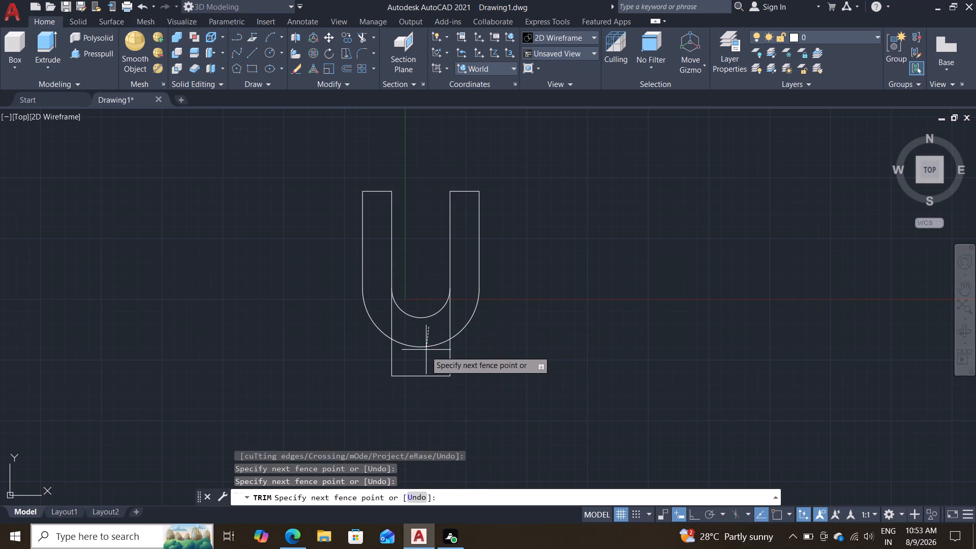
left_click(424, 357)
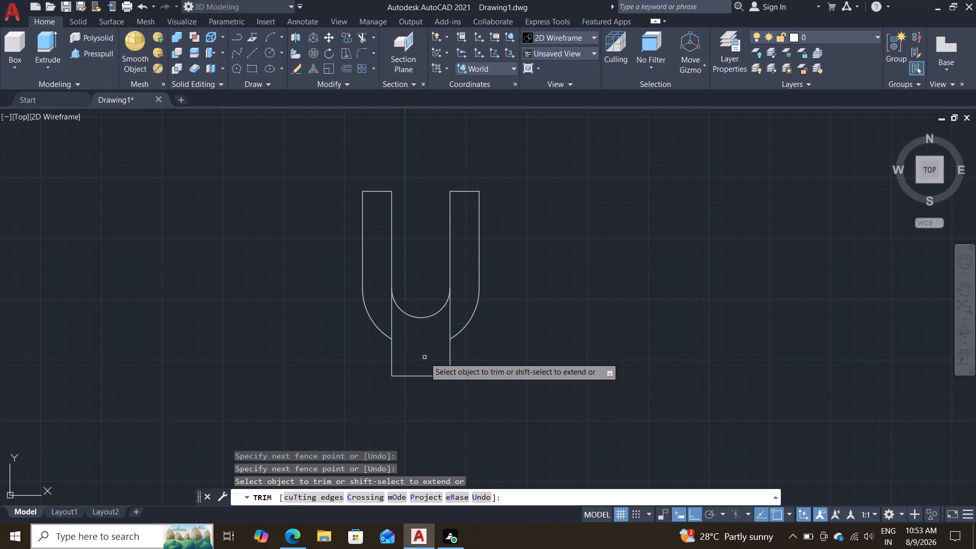
left_click(408, 329)
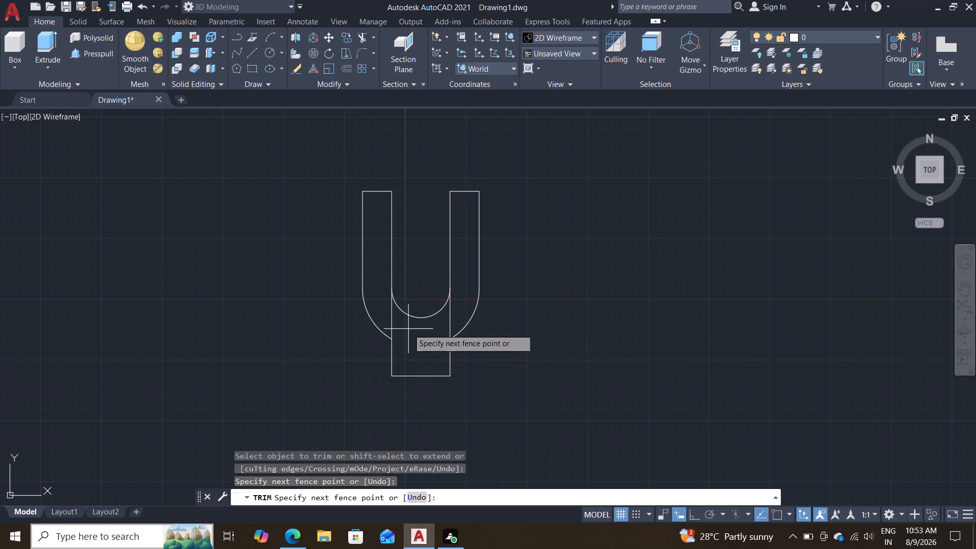
left_click(386, 316)
left_click(414, 328)
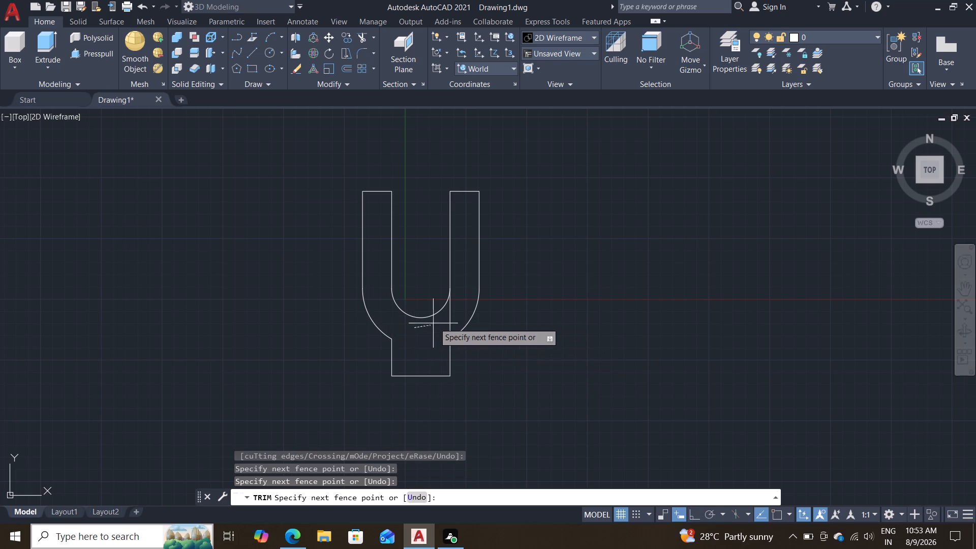
double_click(462, 311)
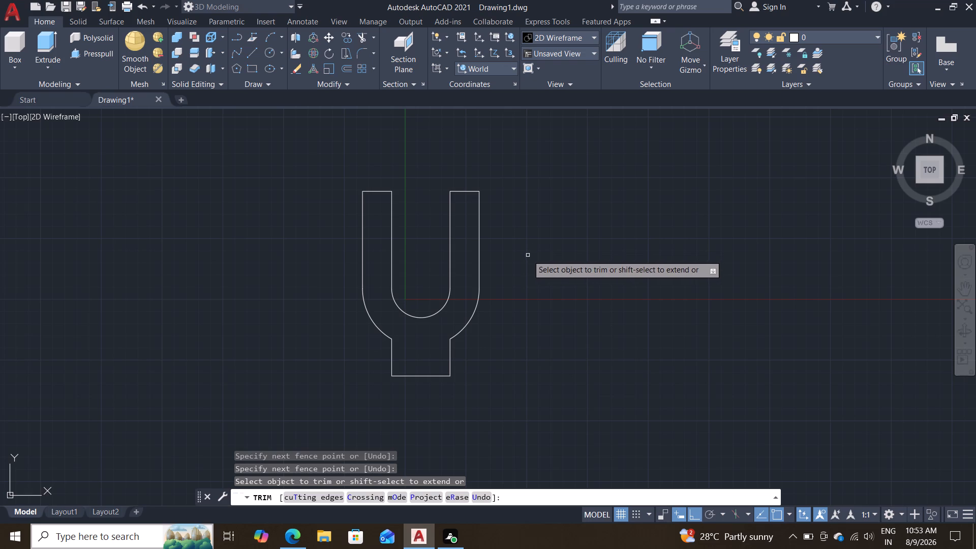
key("Escape")
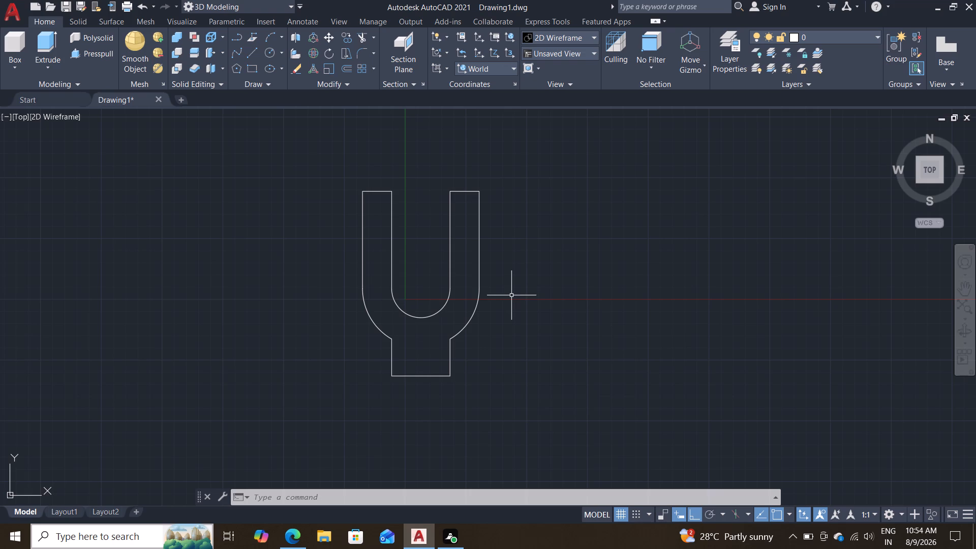
Select the whole fork outline and join its lines and arcs into one polyline.
left_click(536, 159)
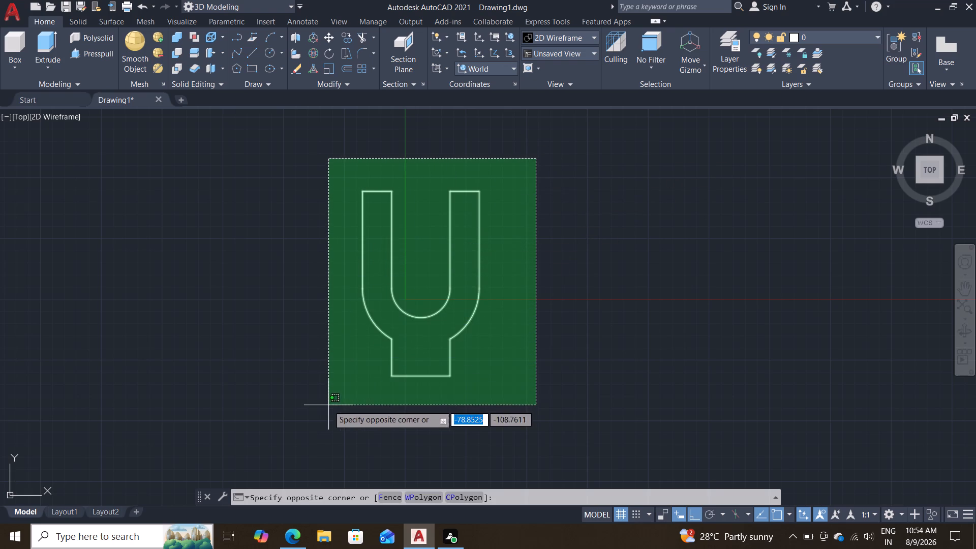
left_click(328, 405)
key("j")
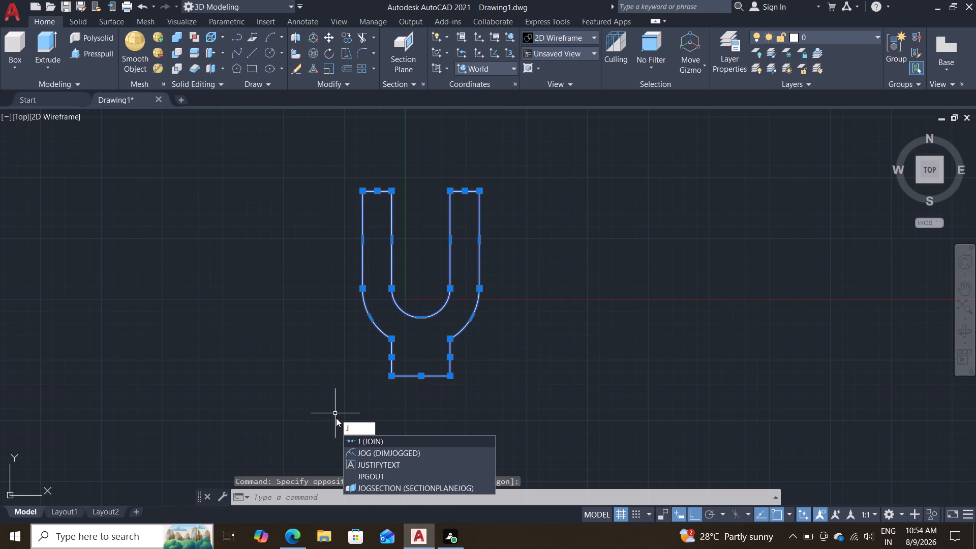
key("Return")
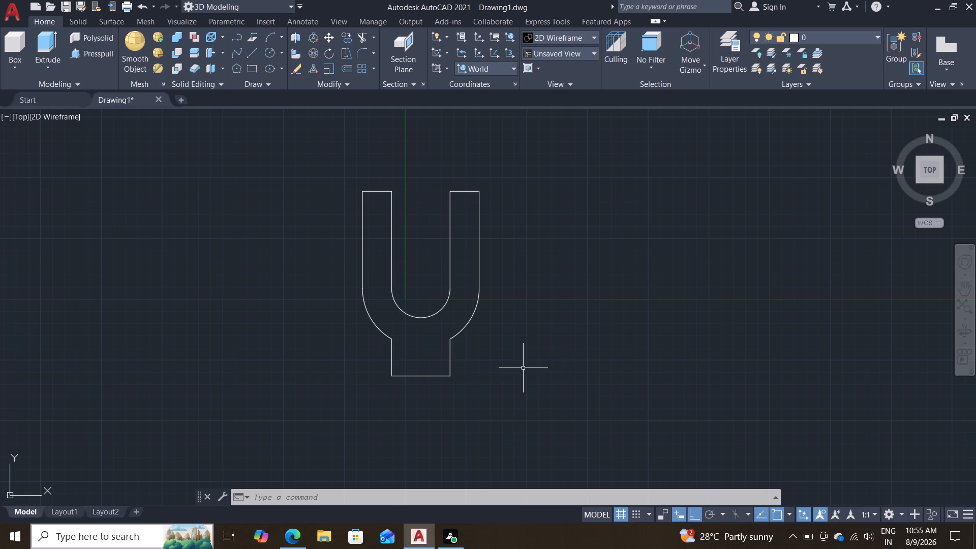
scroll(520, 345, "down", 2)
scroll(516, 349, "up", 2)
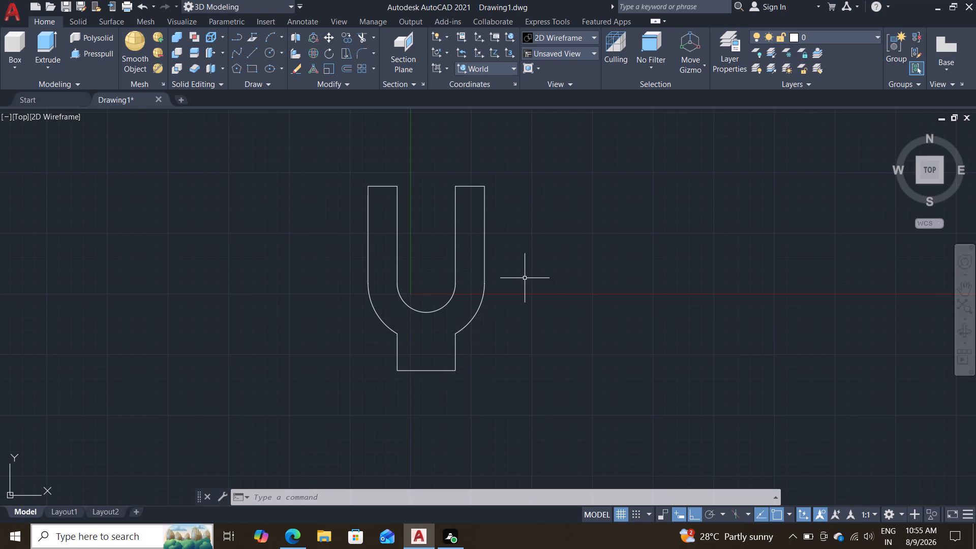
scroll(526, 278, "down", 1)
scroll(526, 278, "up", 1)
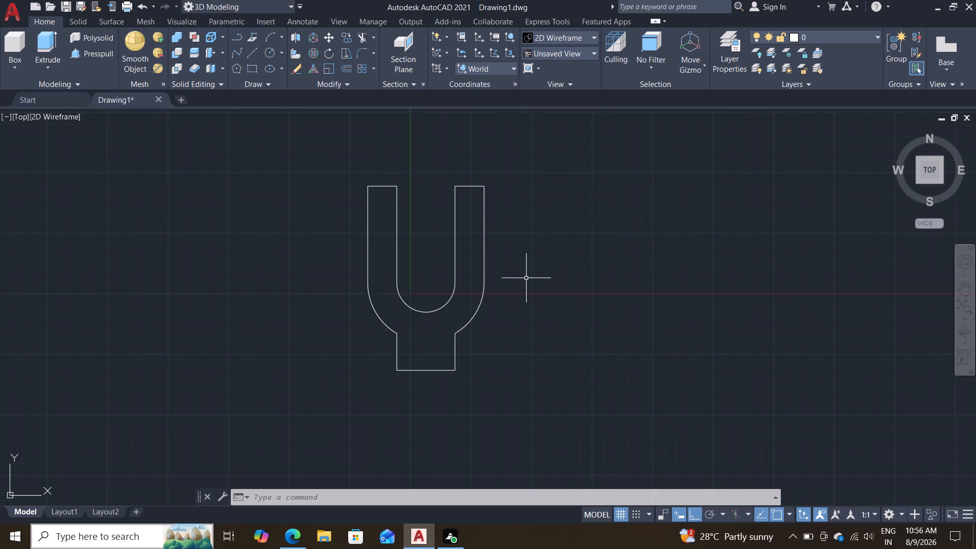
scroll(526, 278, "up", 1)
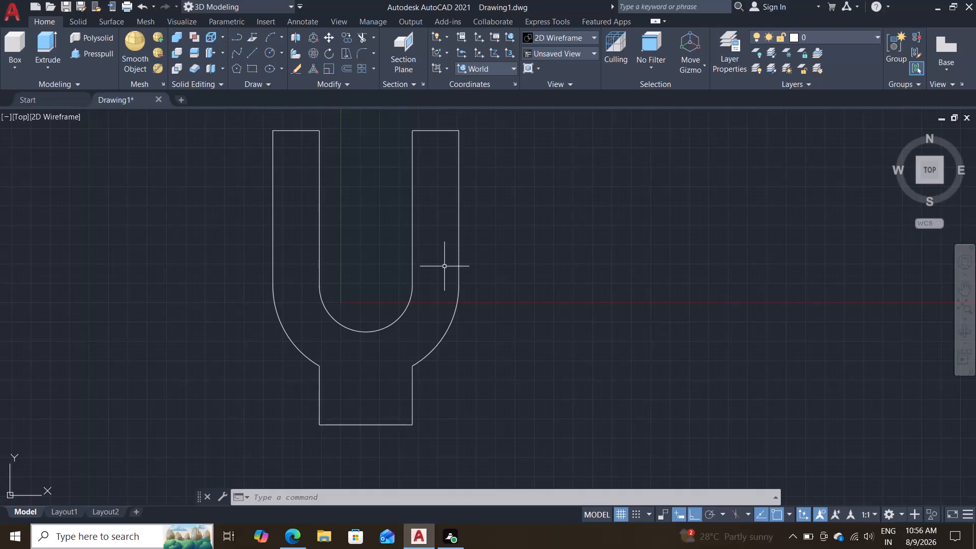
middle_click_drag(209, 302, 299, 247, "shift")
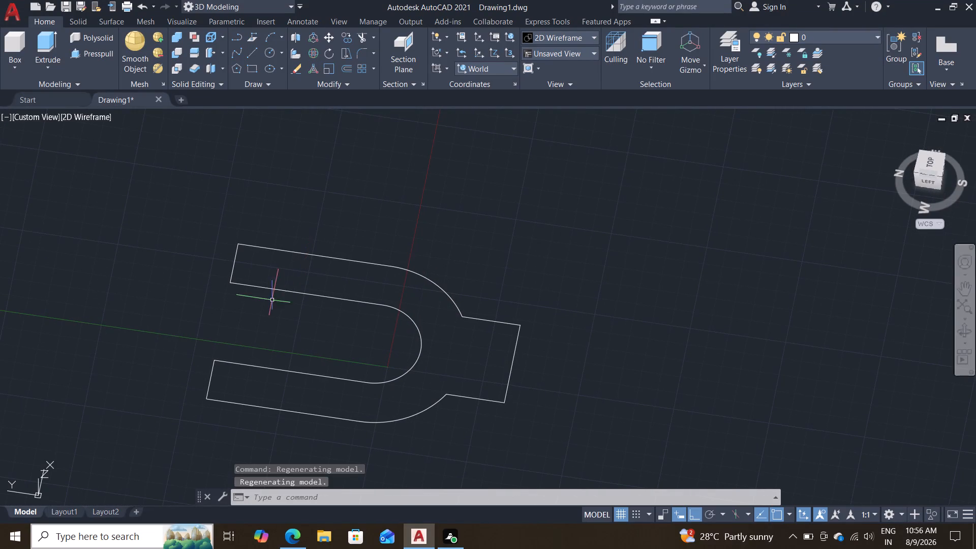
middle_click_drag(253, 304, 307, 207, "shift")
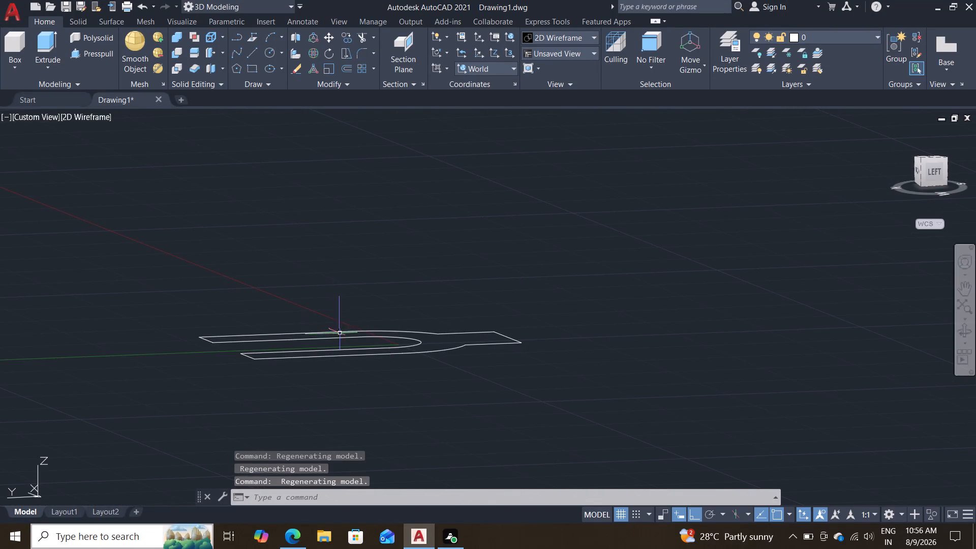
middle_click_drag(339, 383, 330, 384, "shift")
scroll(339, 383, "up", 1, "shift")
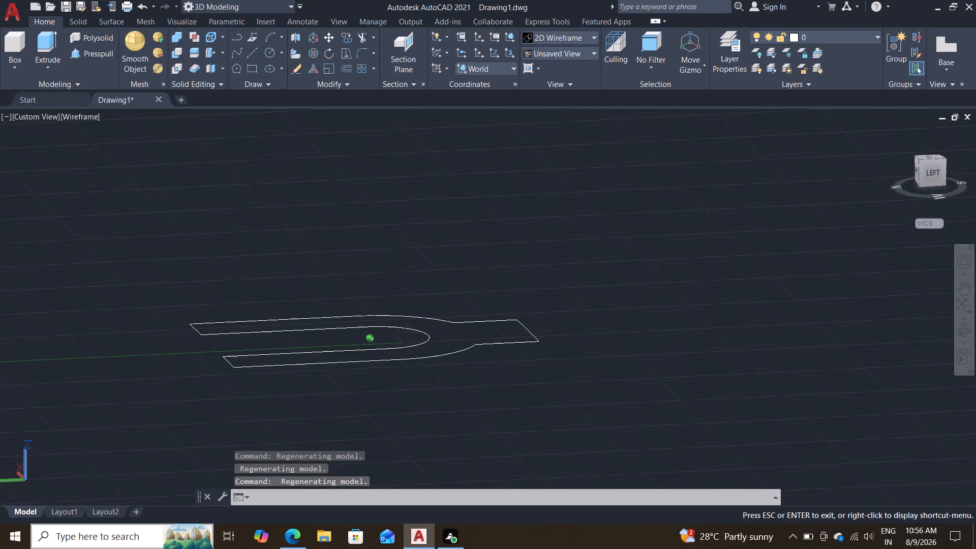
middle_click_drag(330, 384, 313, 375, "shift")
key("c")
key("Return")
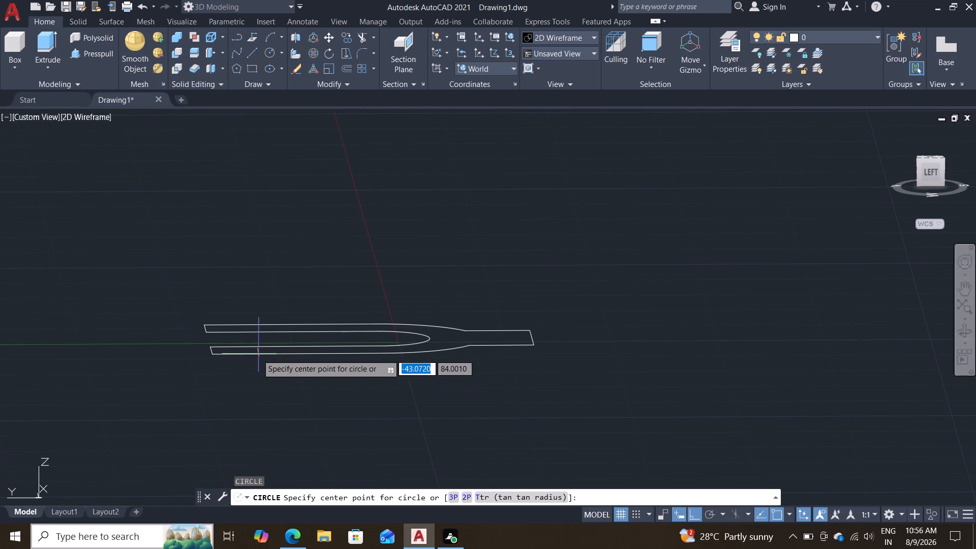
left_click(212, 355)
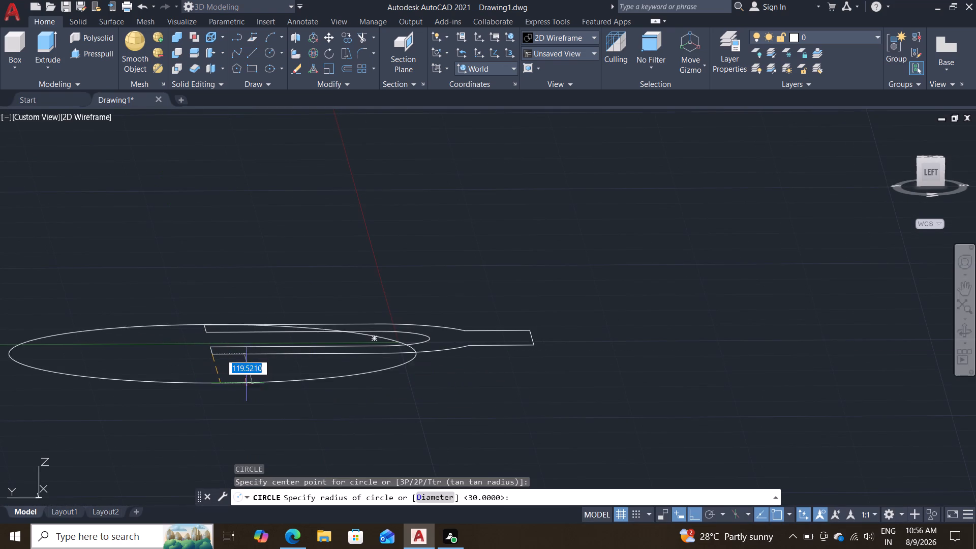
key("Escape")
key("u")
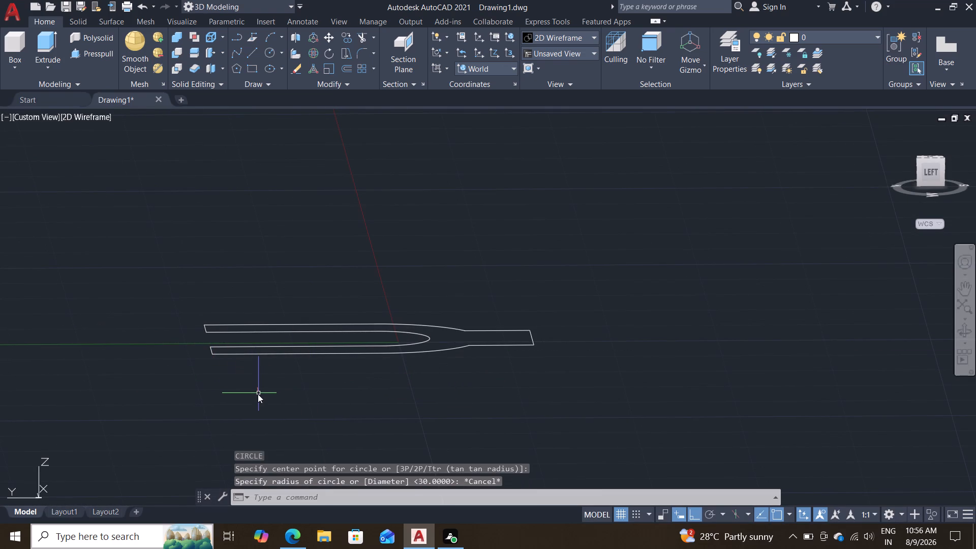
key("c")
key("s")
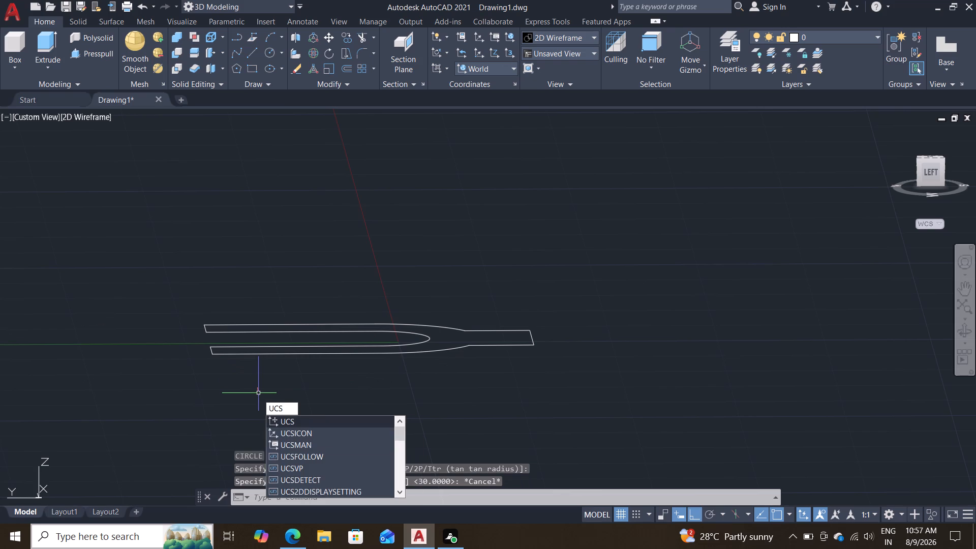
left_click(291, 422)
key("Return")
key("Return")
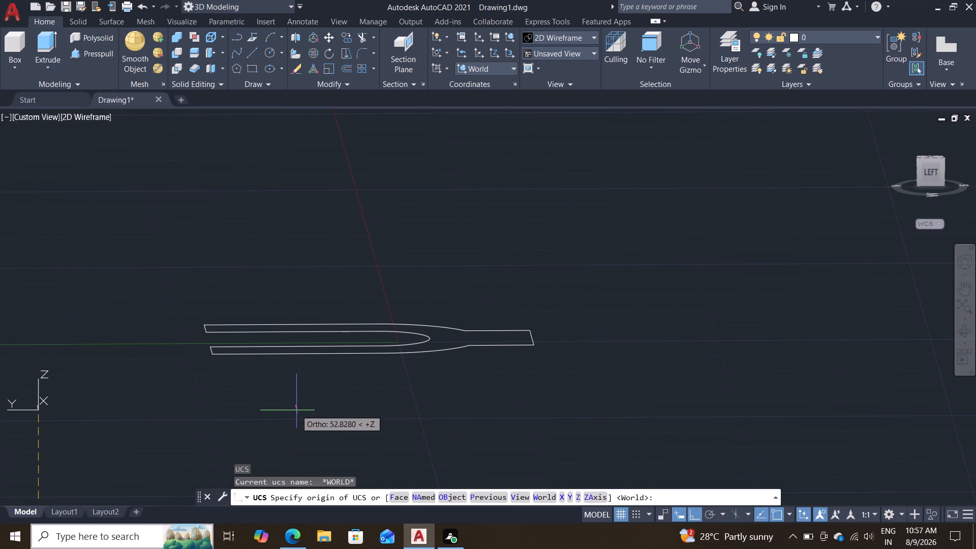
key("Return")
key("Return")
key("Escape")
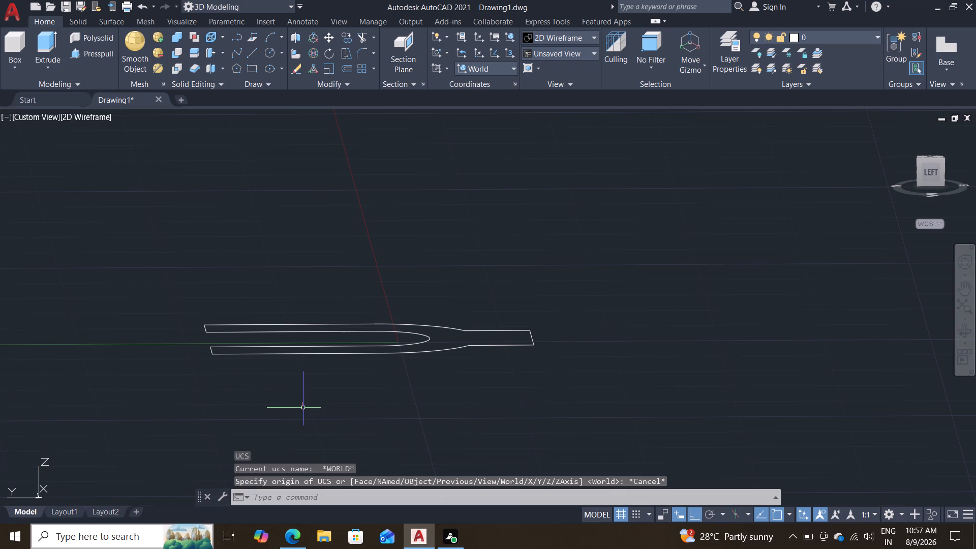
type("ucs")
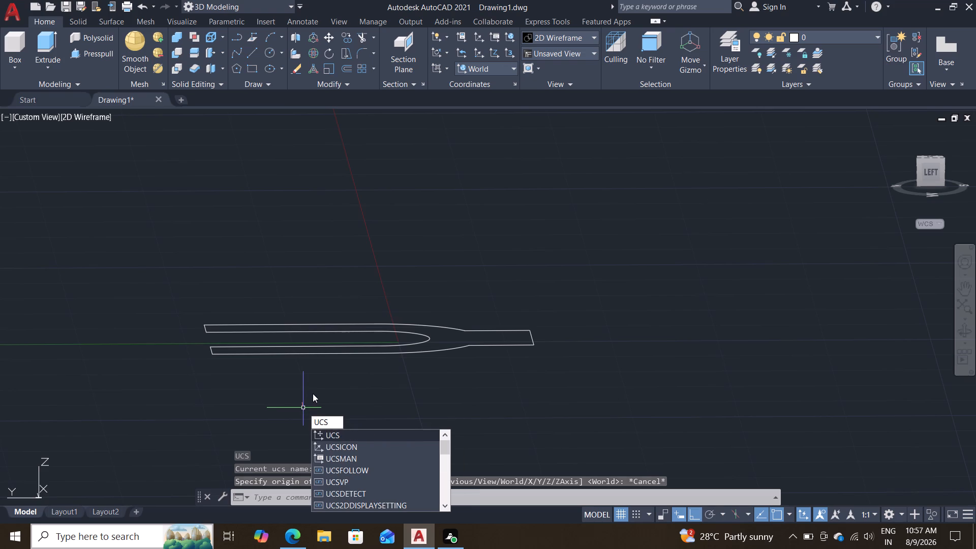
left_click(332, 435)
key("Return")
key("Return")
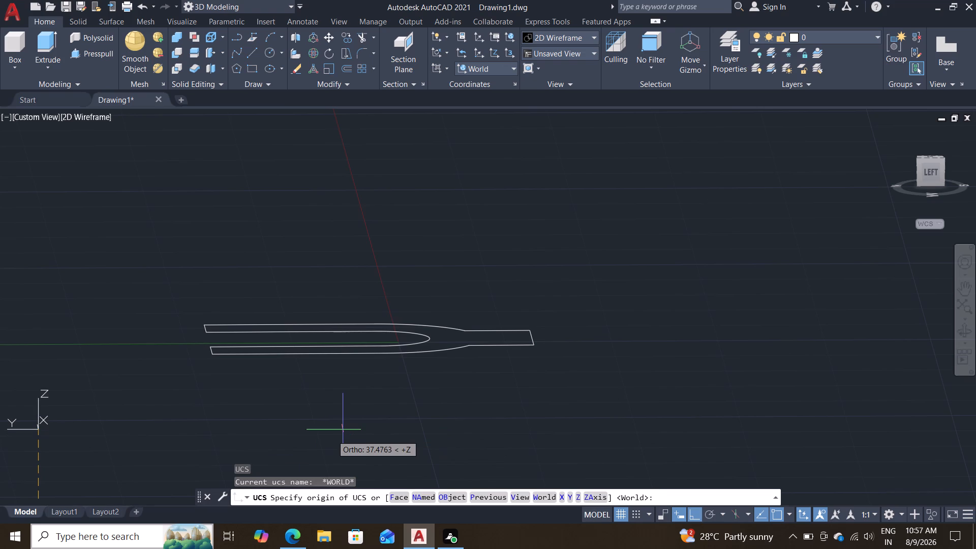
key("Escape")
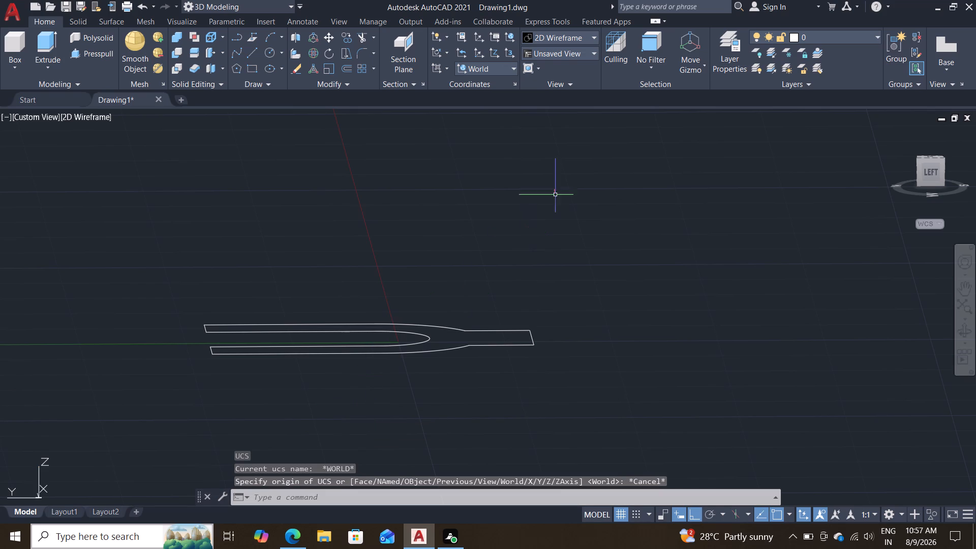
Switch to the preset Left view so the drawing plane is aligned with it.
double_click(565, 46)
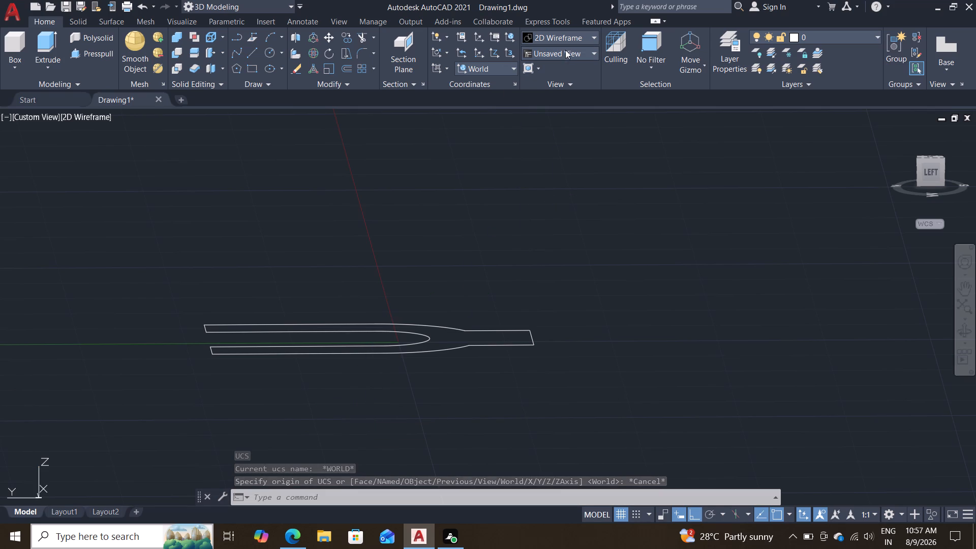
left_click(567, 50)
left_click(568, 98)
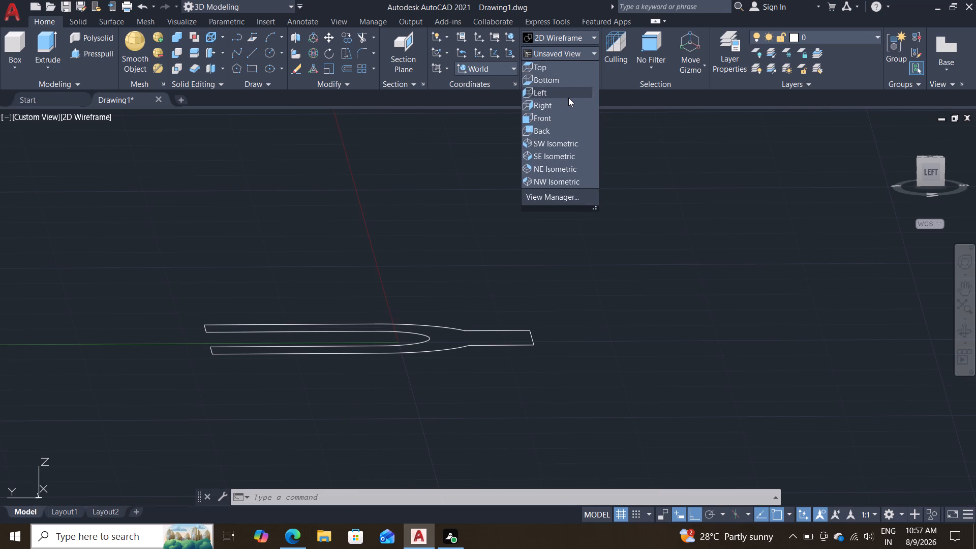
Draw a circle of radius 50 centred on the outer end corner of the nearer fork arm.
scroll(547, 156, "down", 4)
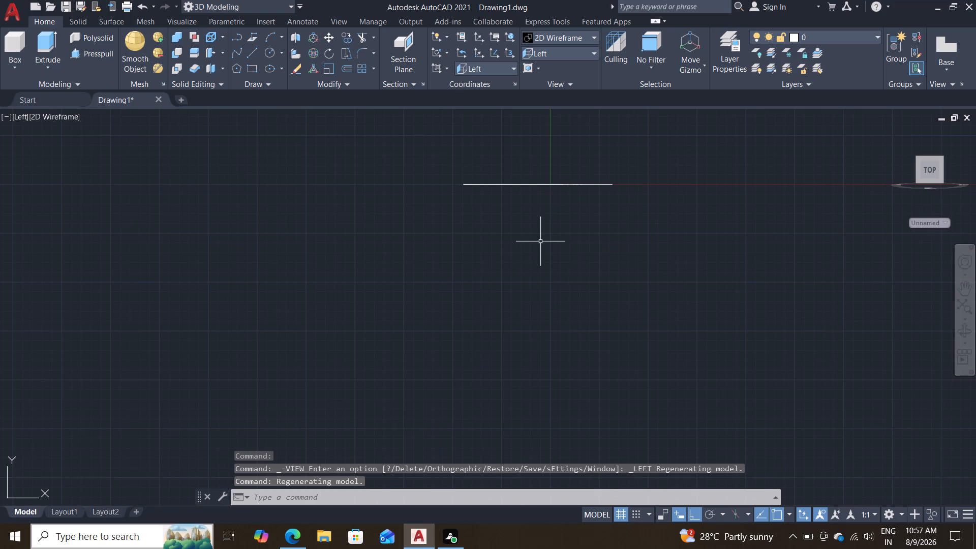
scroll(535, 227, "up", 1)
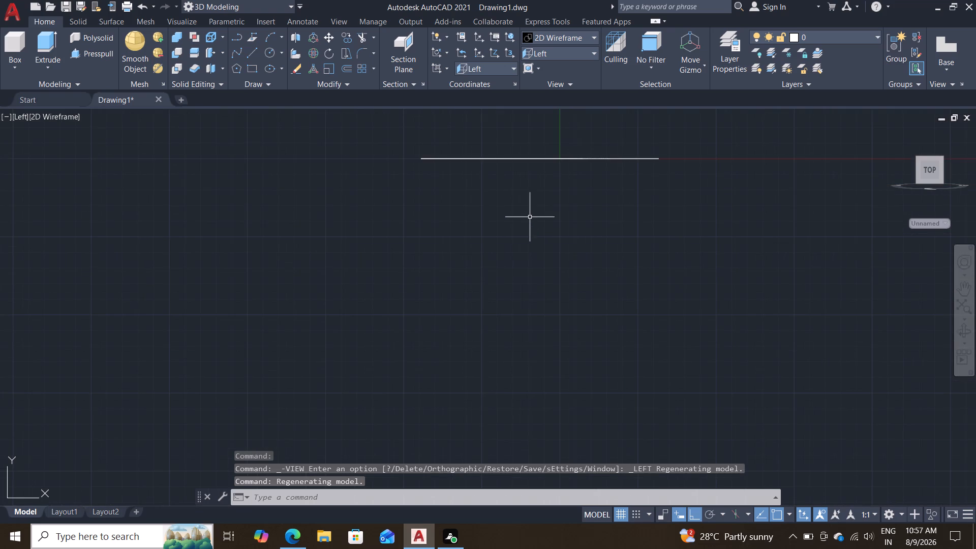
middle_click_drag(525, 212, 520, 257)
middle_click_drag(520, 242, 526, 251, "shift")
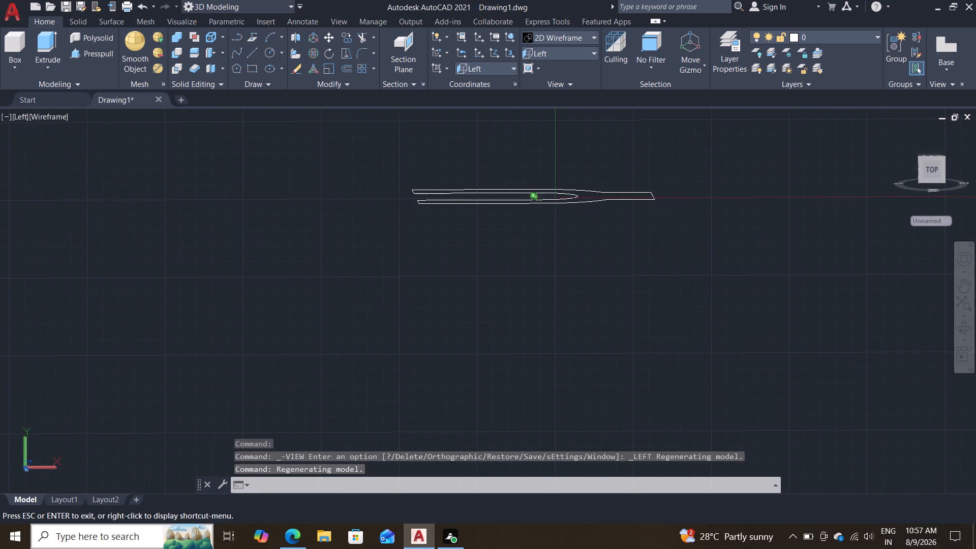
middle_click_drag(526, 251, 526, 251, "shift")
scroll(527, 242, "up", 1)
middle_click_drag(493, 236, 490, 268)
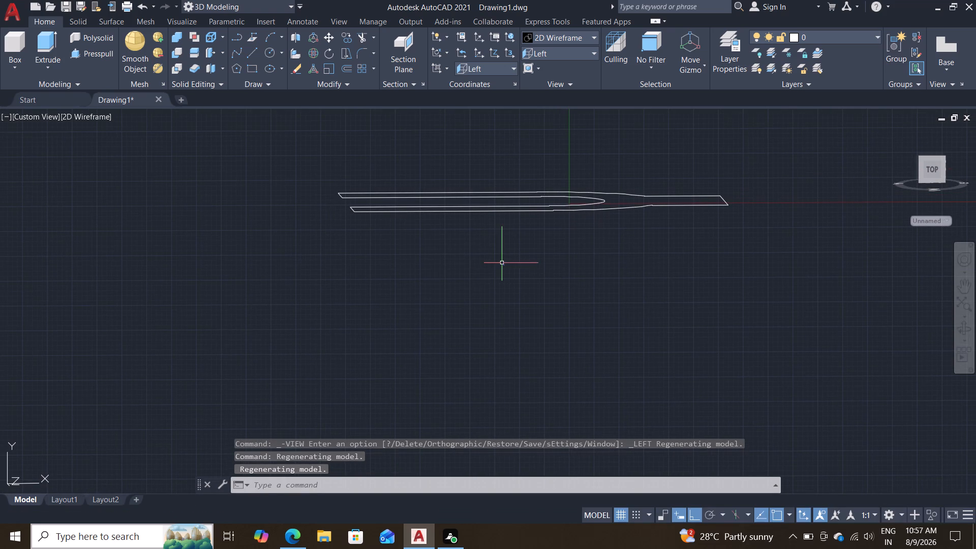
key("c")
key("Return")
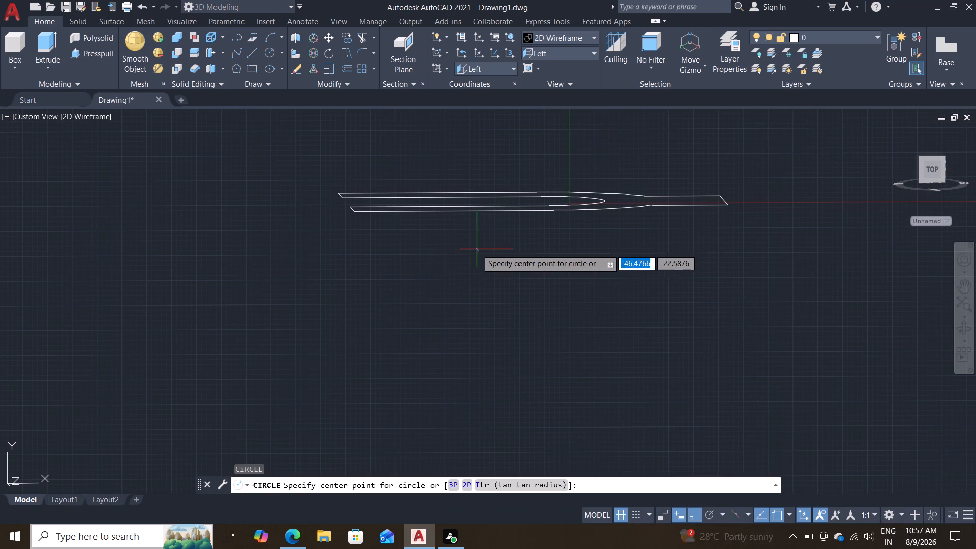
triple_click(357, 215)
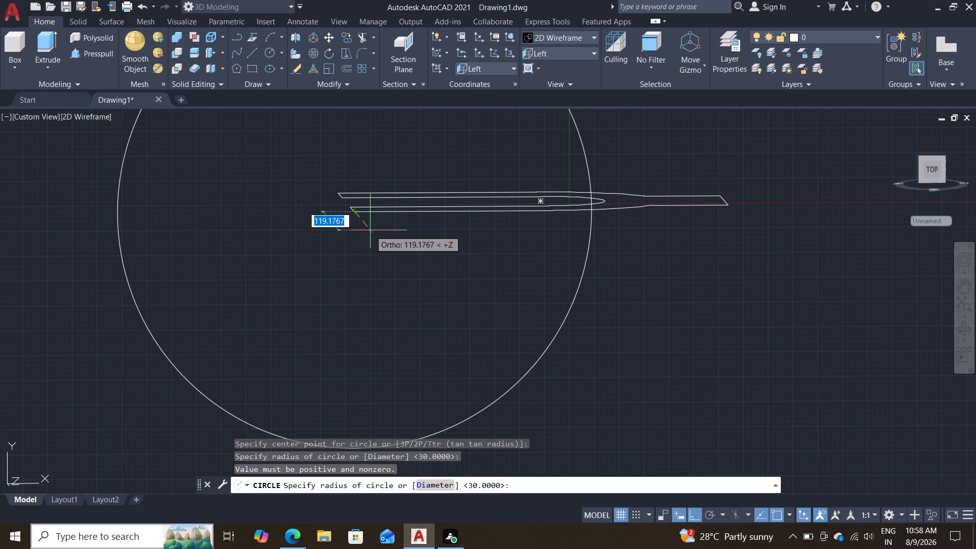
type("50")
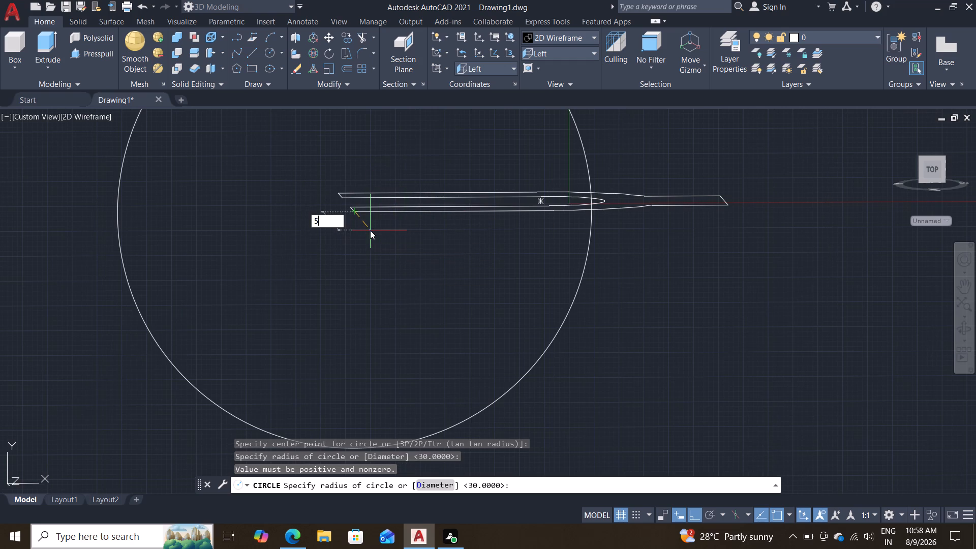
key("Return")
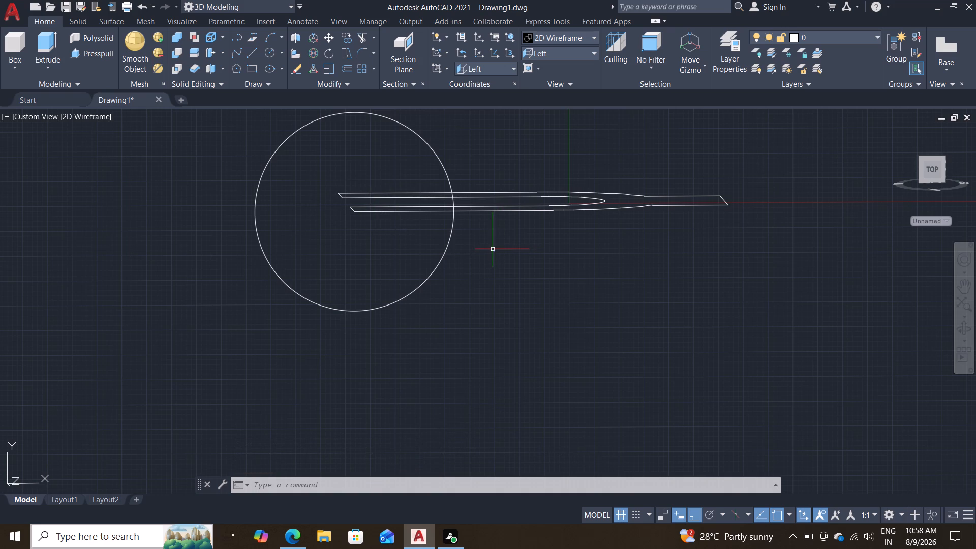
Move the circle 50 straight down so its top quadrant lands on the fork arm's end corner.
key("m")
key("Return")
left_click(445, 252)
key("Return")
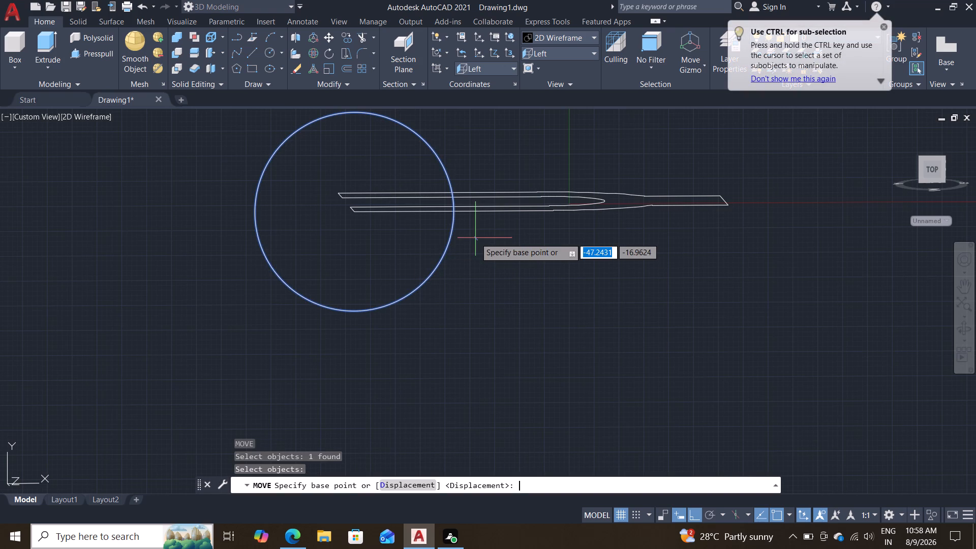
left_click(357, 114)
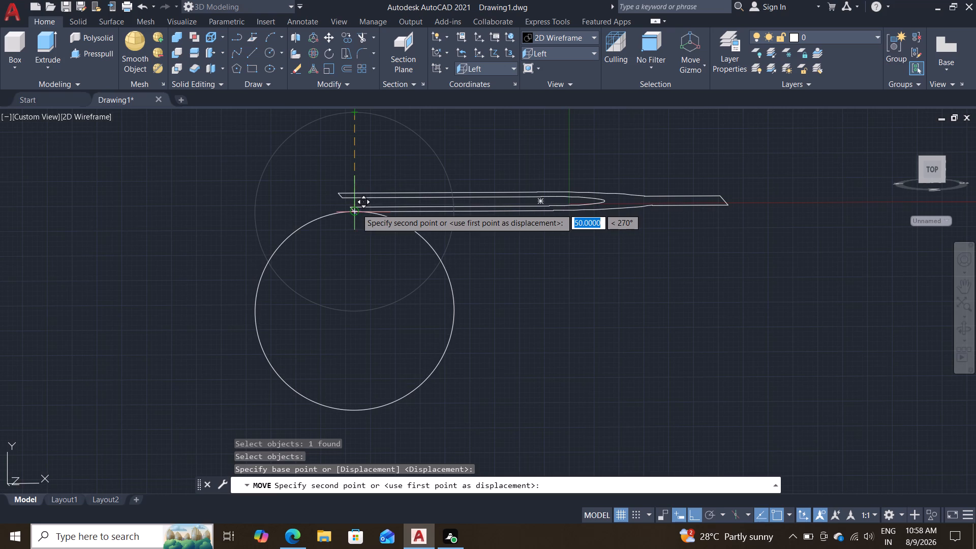
left_click(356, 208)
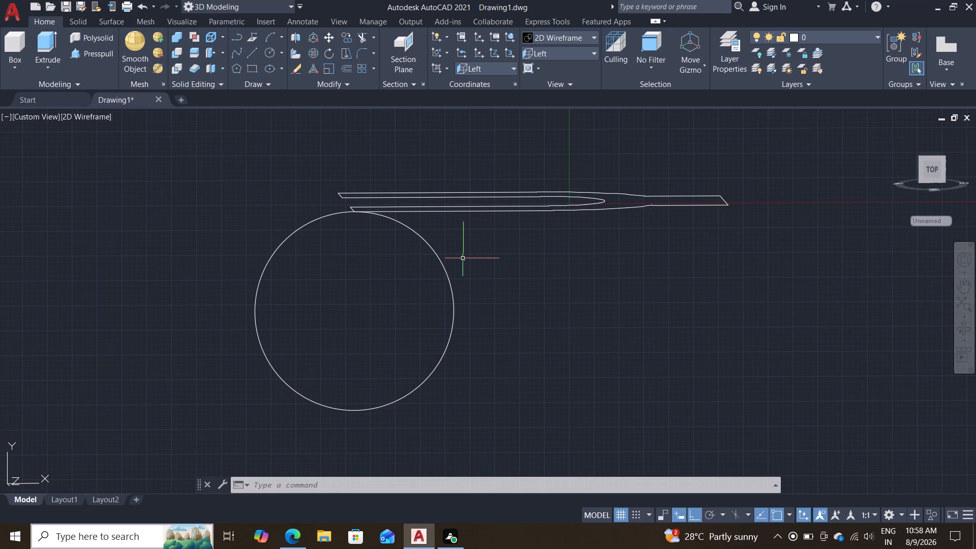
Move the circle 50 toward the shank, from its quadrant farthest from the shank to its centre point.
key("m")
key("Return")
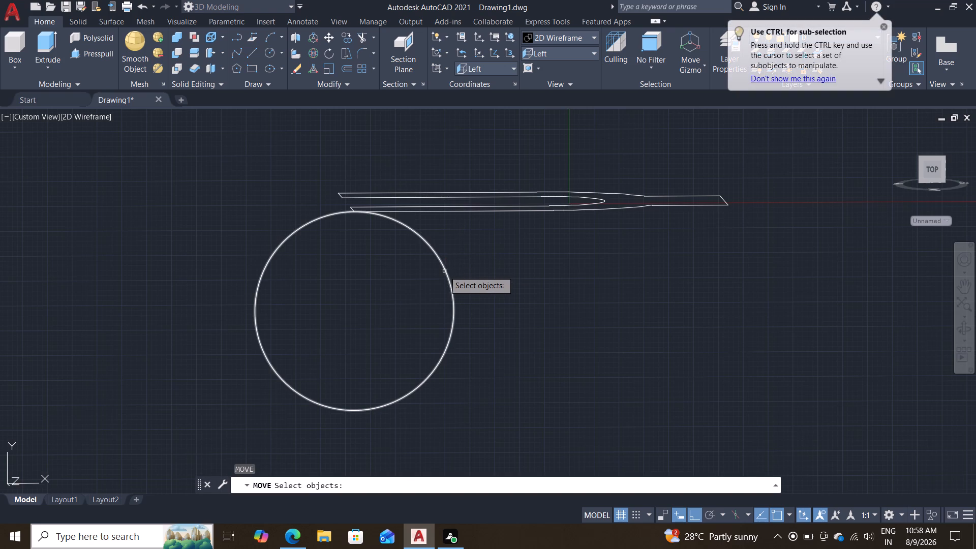
left_click(444, 271)
key("Return")
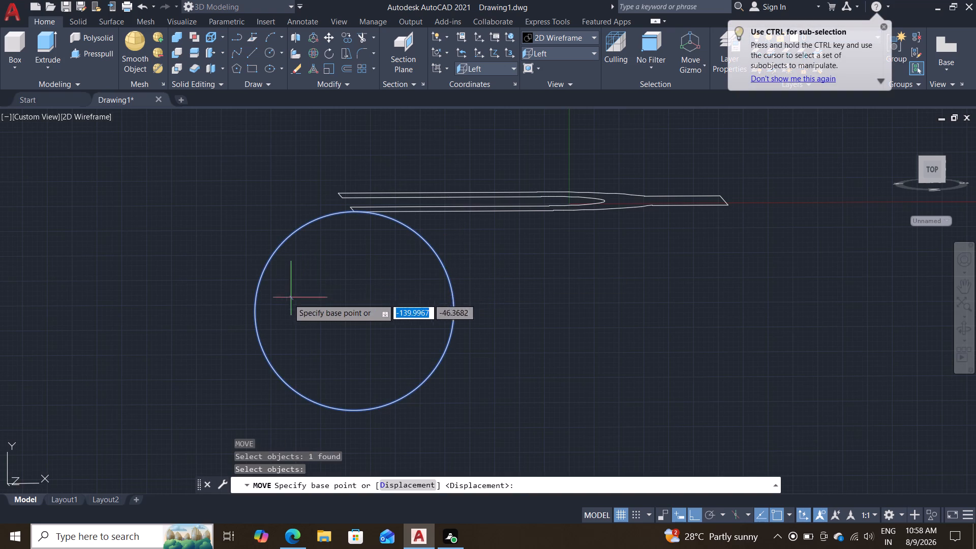
left_click(251, 312)
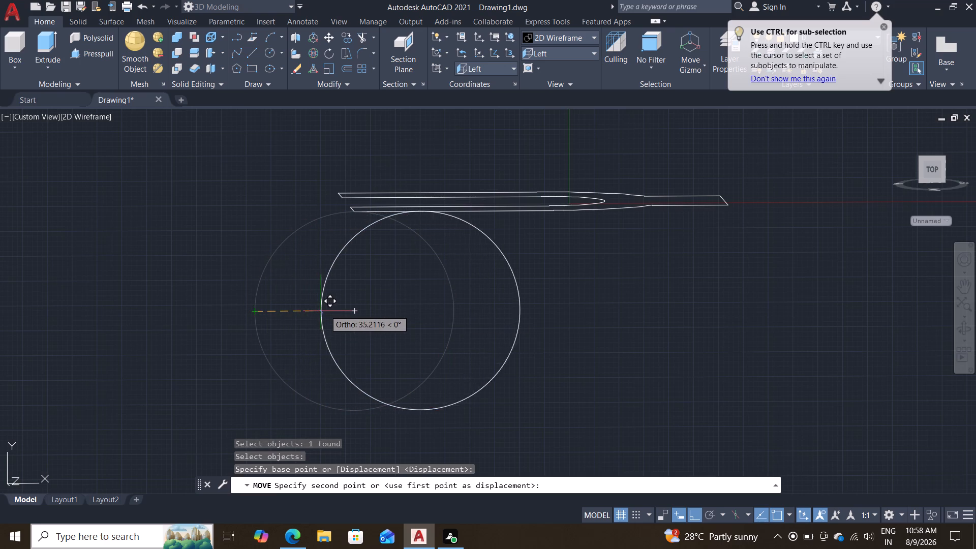
left_click(353, 312)
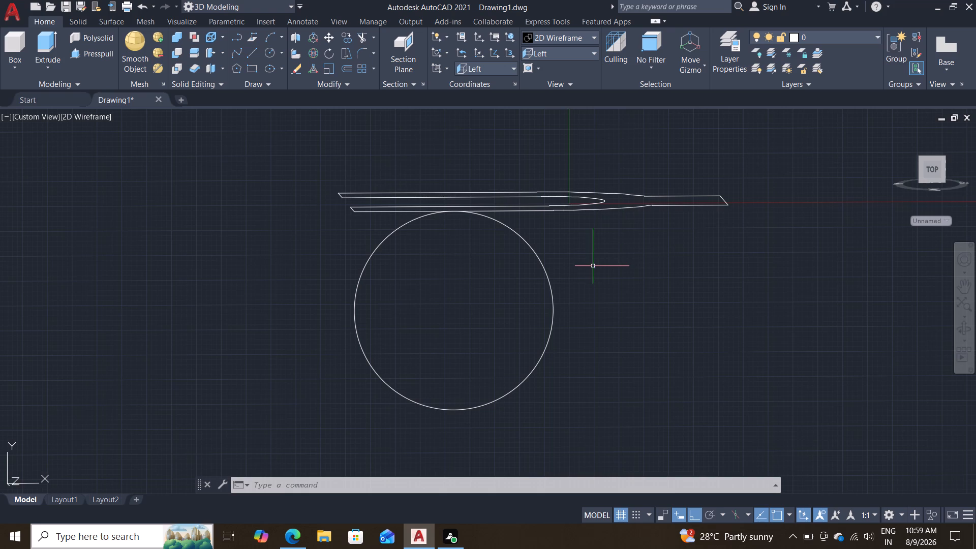
Draw a concentric circle of radius 25 inside the radius 50 circle.
scroll(584, 286, "up", 2)
scroll(579, 280, "down", 1)
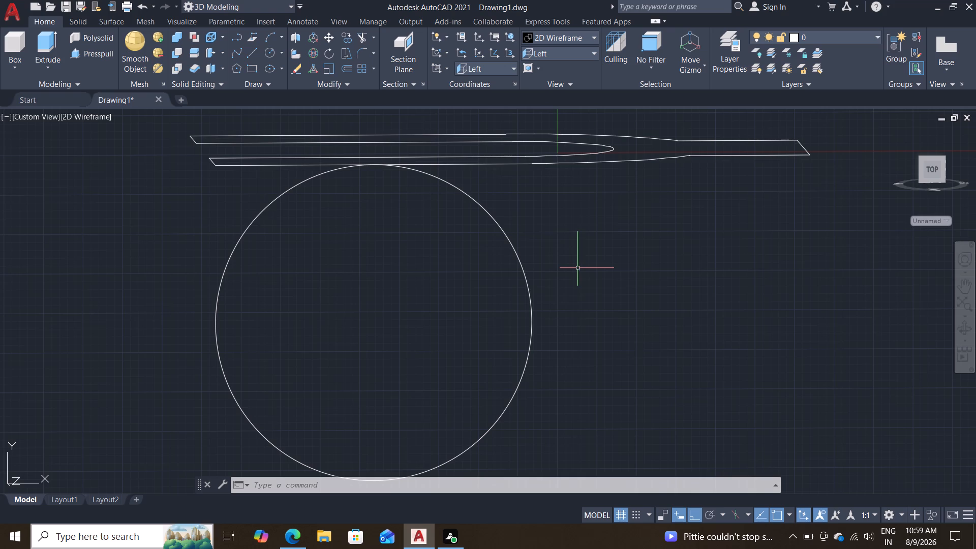
key("c")
key("Return")
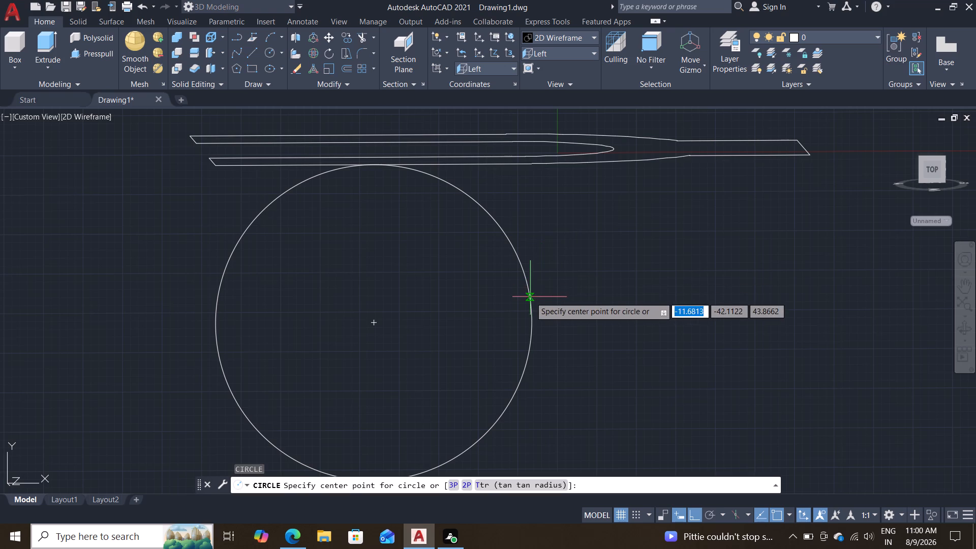
left_click(373, 324)
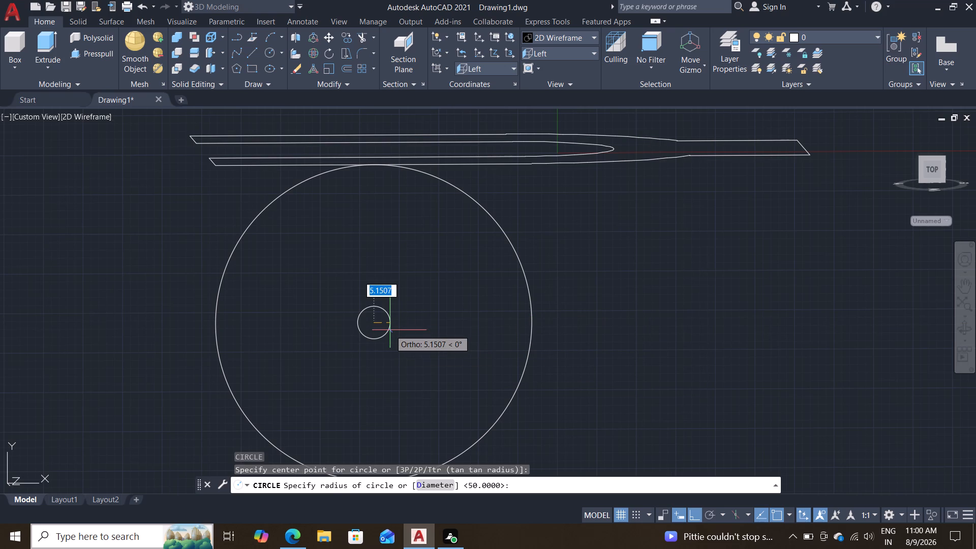
type("25")
key("Return")
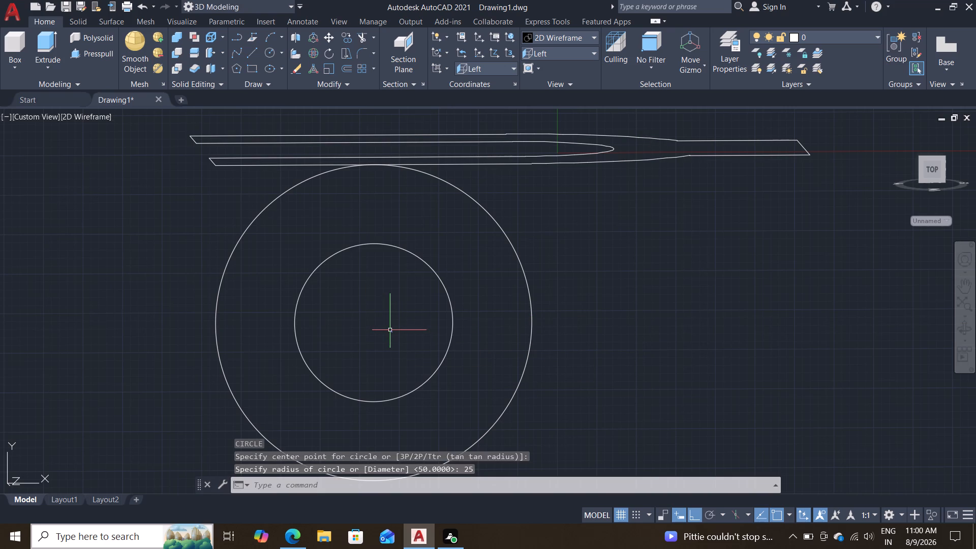
Draw a vertical line 60 long downward from the large circle's quadrant on the shank side.
scroll(443, 306, "down", 1)
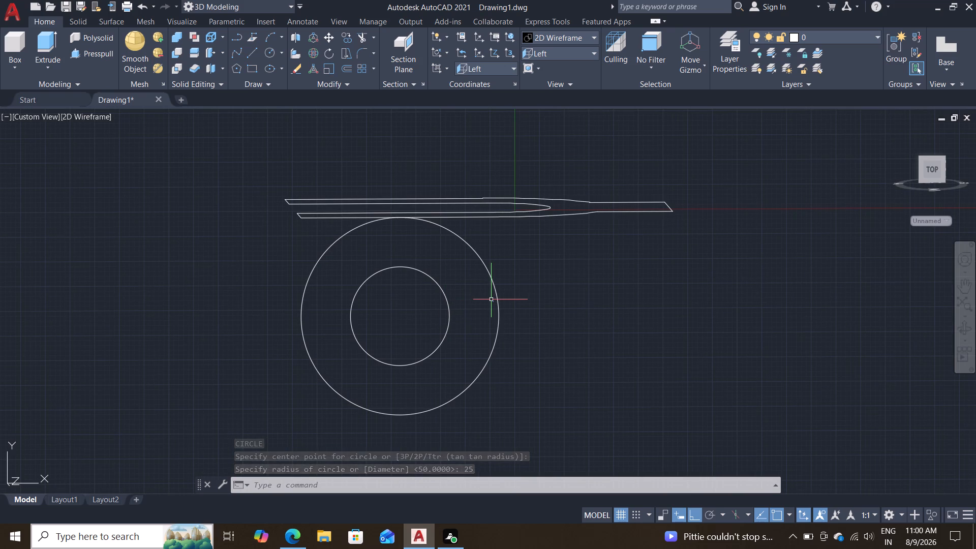
key("l")
key("Return")
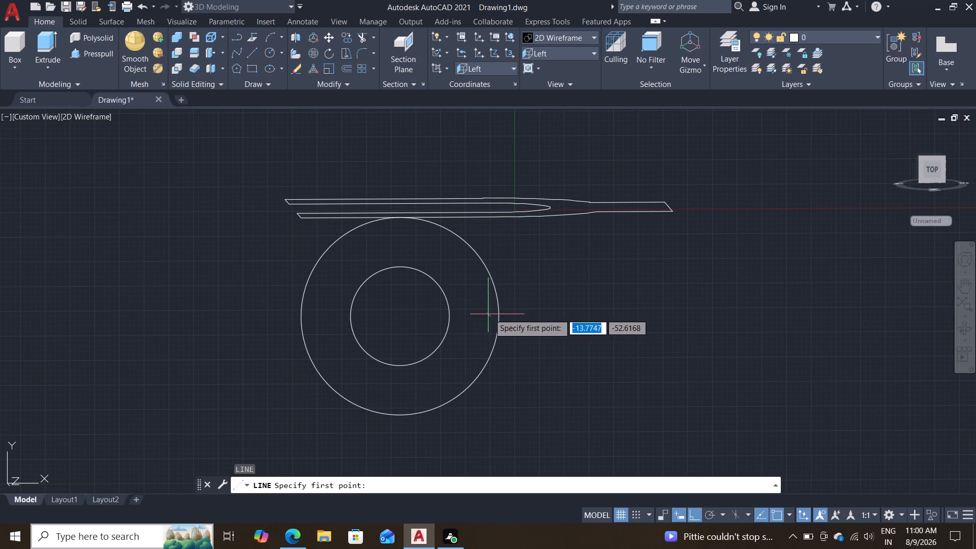
left_click(498, 312)
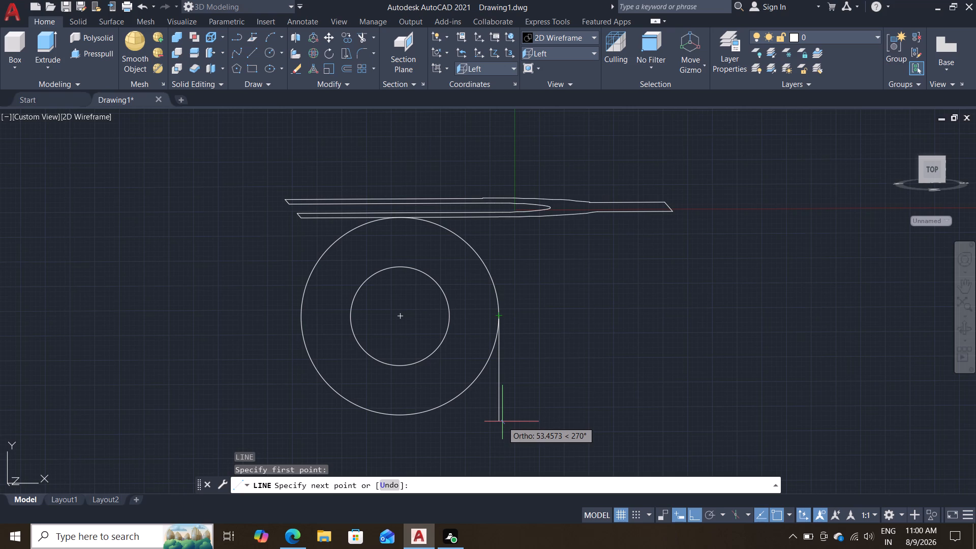
type("60")
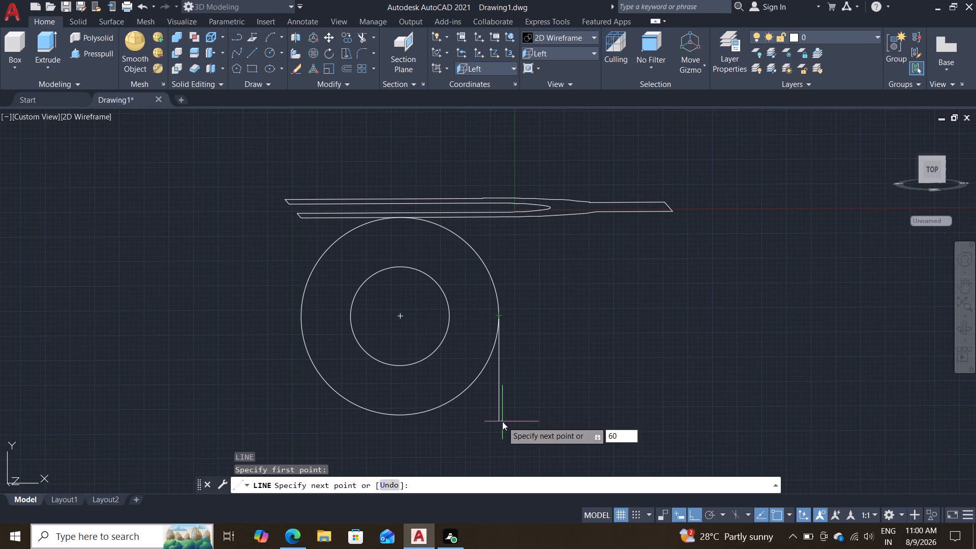
key("Return")
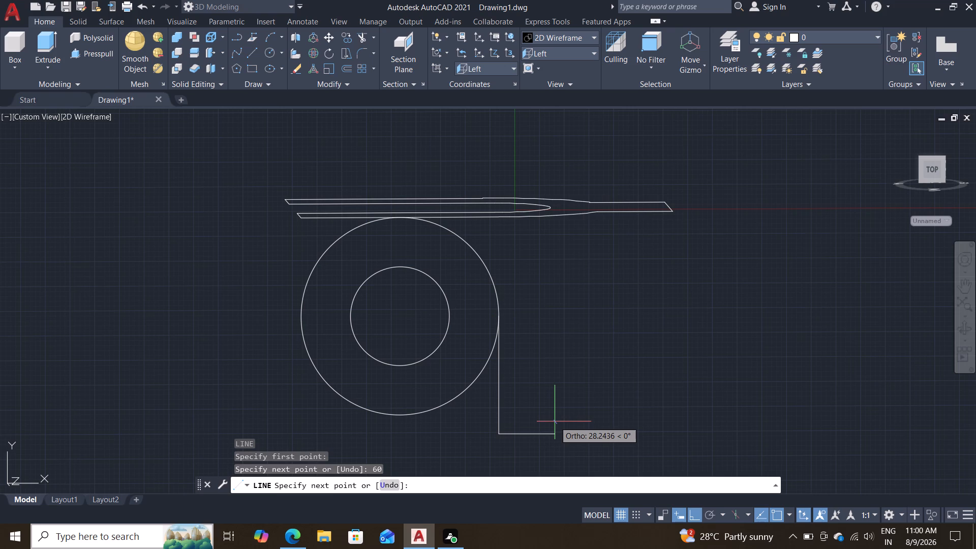
key("Escape")
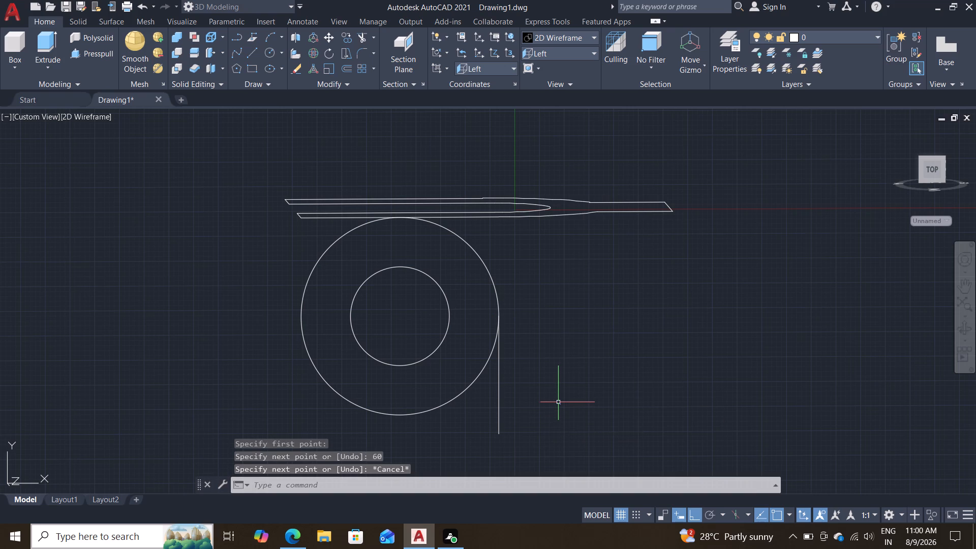
Move the vertical line from its midpoint to the large circle's quadrant on the shank side, centring it there.
key("m")
key("Return")
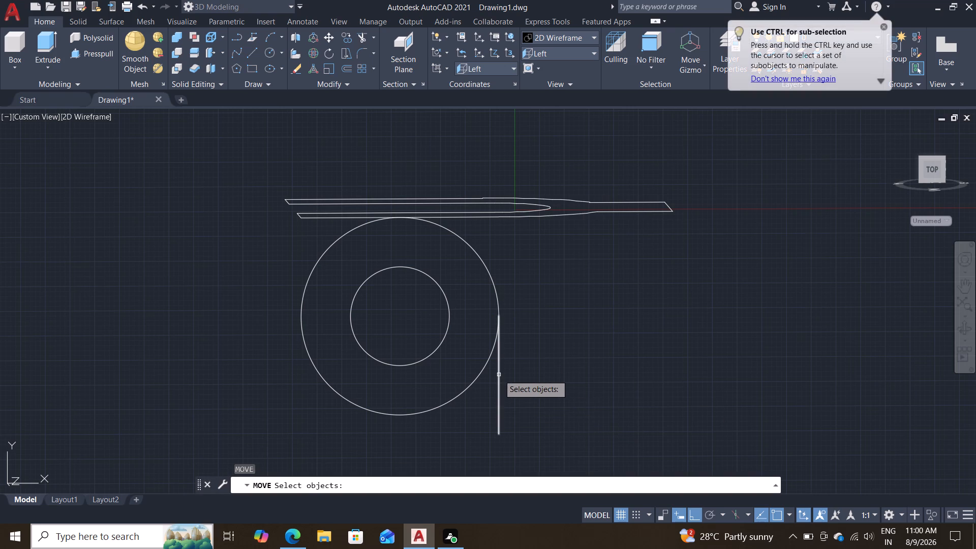
left_click(499, 375)
key("Return")
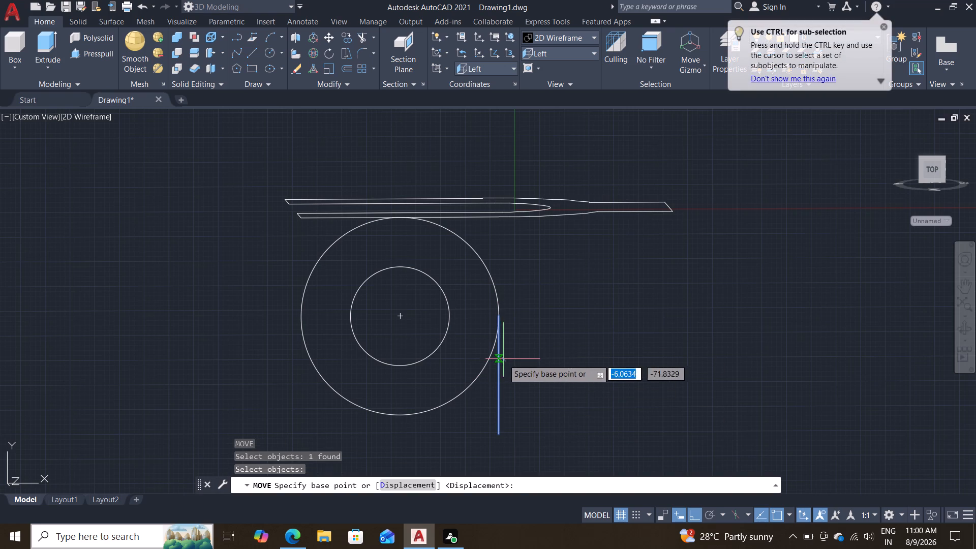
left_click(499, 377)
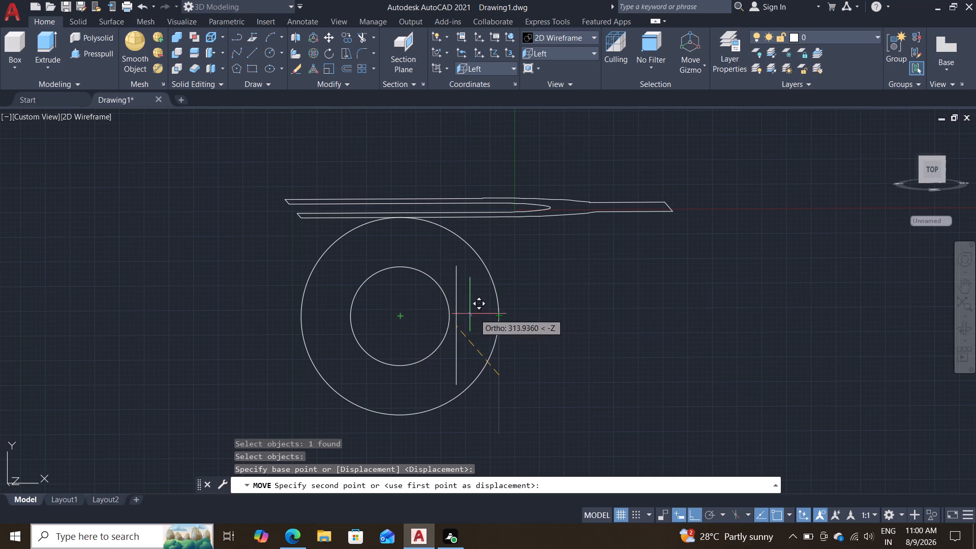
double_click(499, 316)
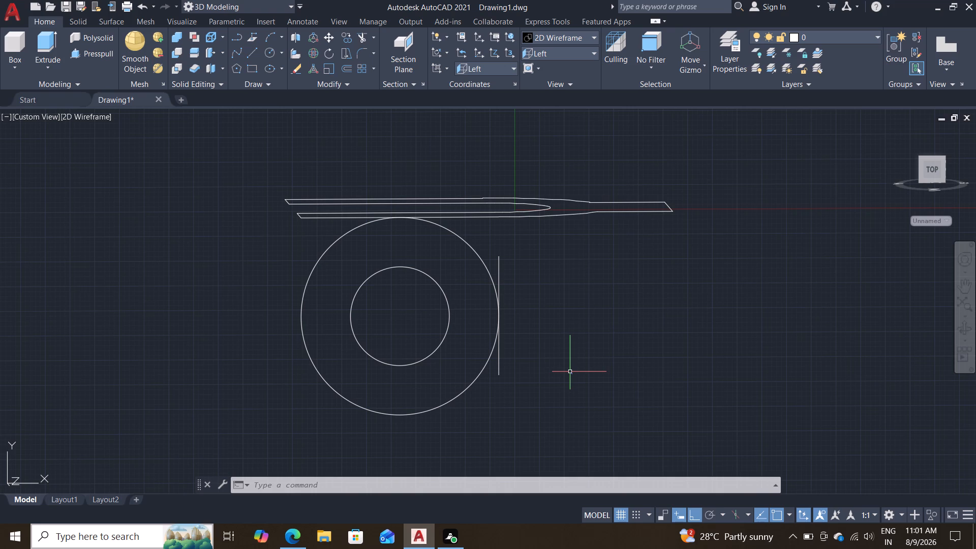
Draw a horizontal line 100 long from the vertical line's upper end across the circles, away from the shank.
key("l")
key("Return")
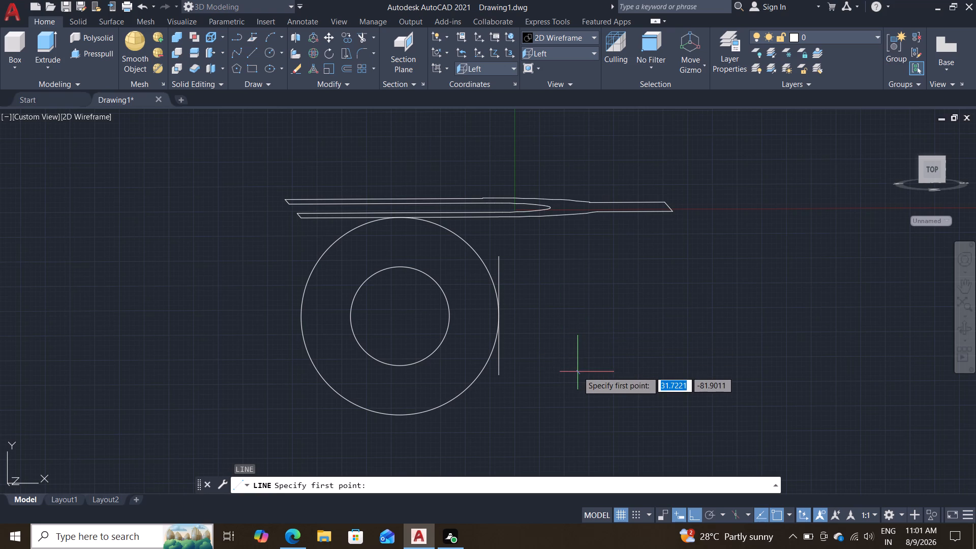
left_click(497, 258)
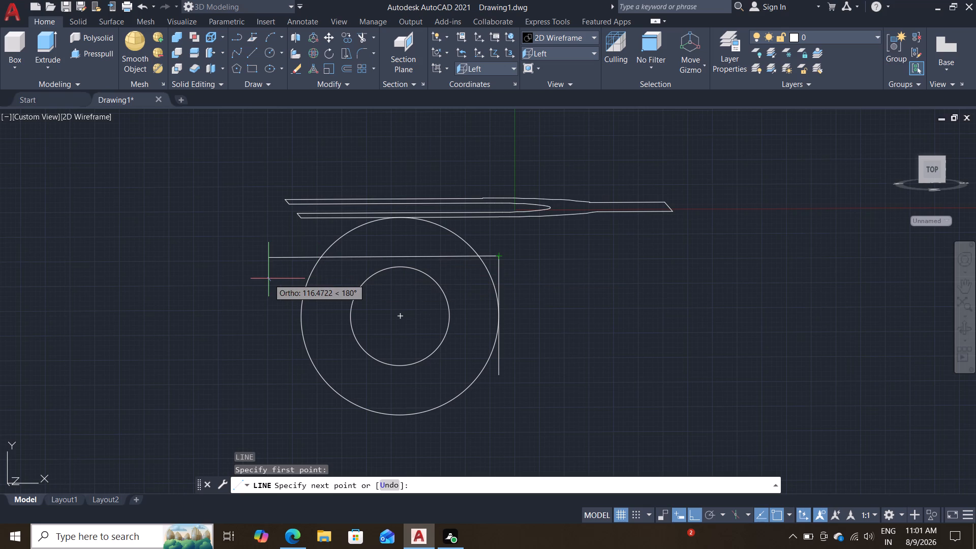
type("100")
key("Return")
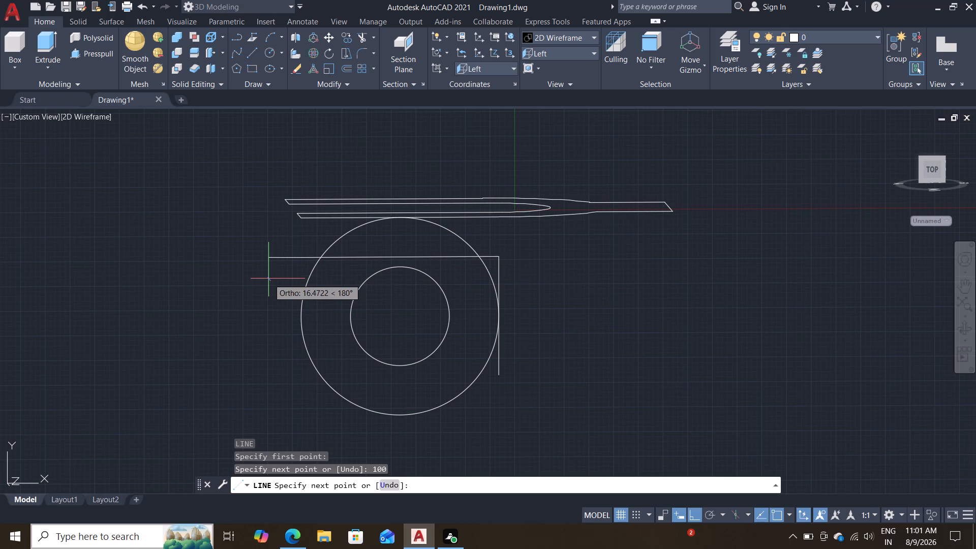
key("Escape")
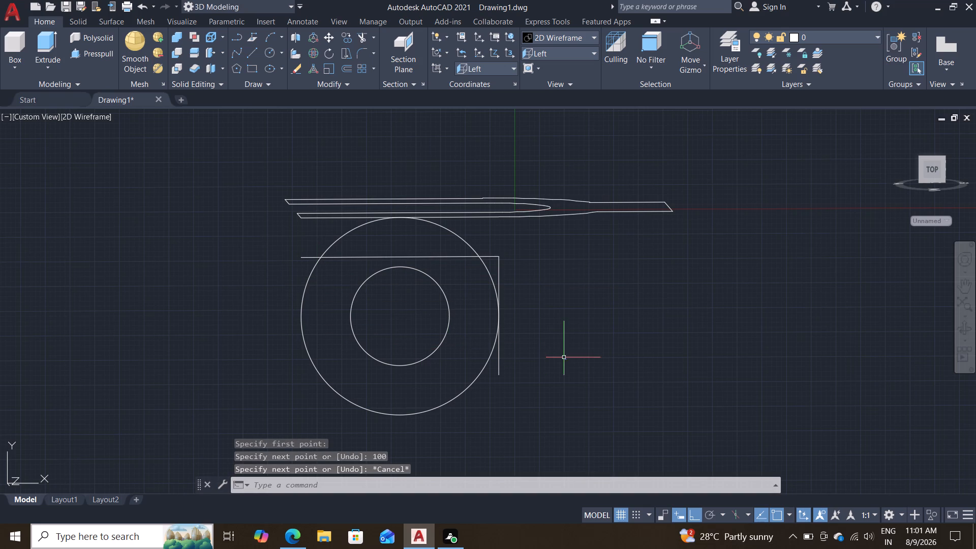
Draw a matching horizontal line 100 long from the vertical line's lower end, away from the shank.
key("l")
key("Return")
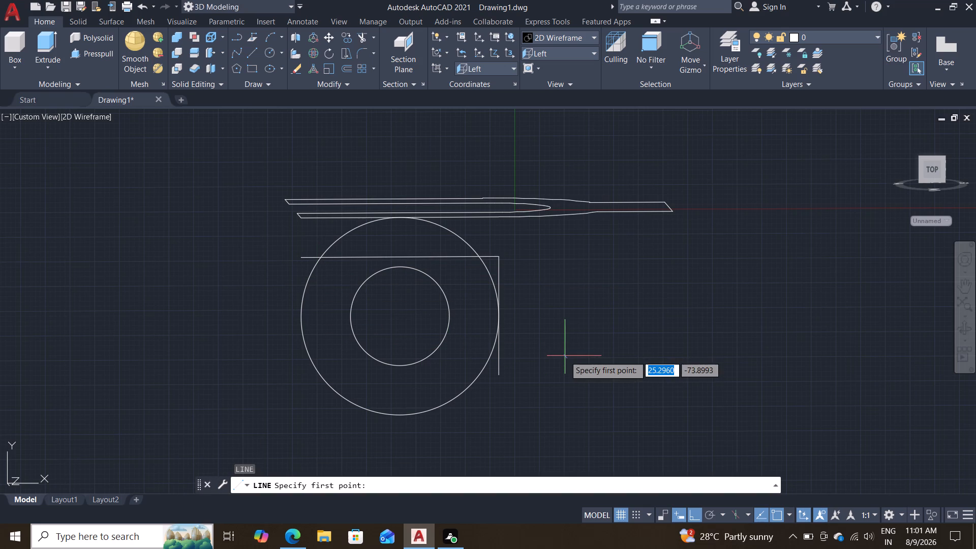
left_click(499, 377)
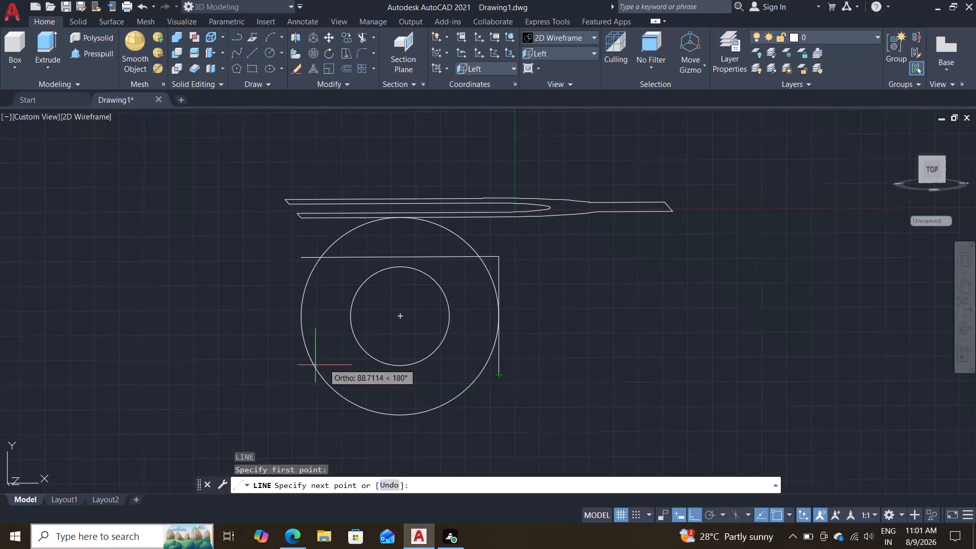
type("100")
key("Return")
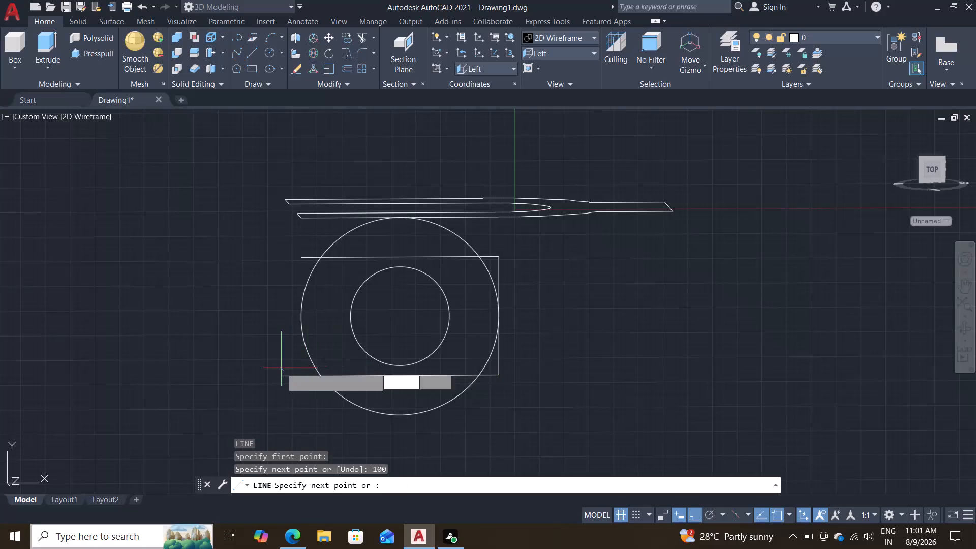
key("Escape")
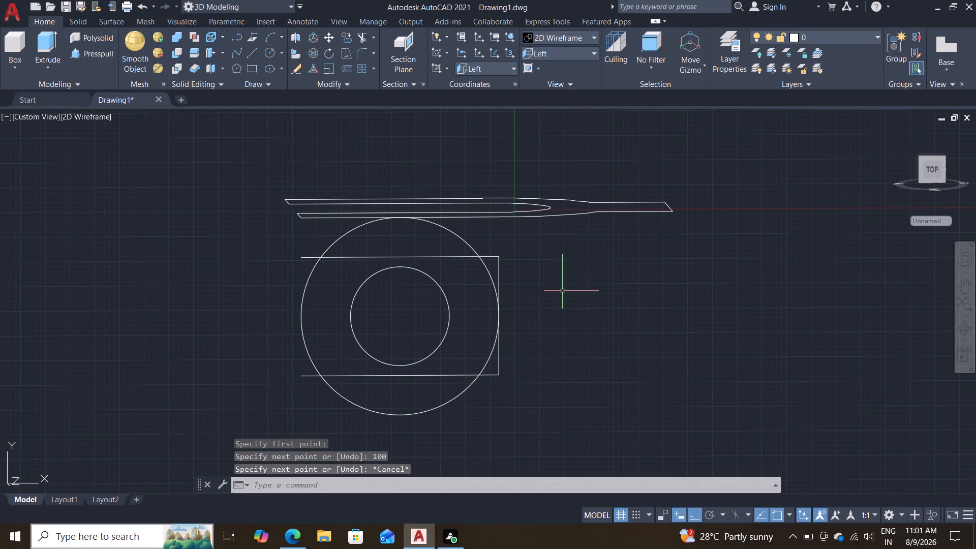
Join the two horizontal lines and the vertical line into one open U-shaped polyline.
left_click(461, 257)
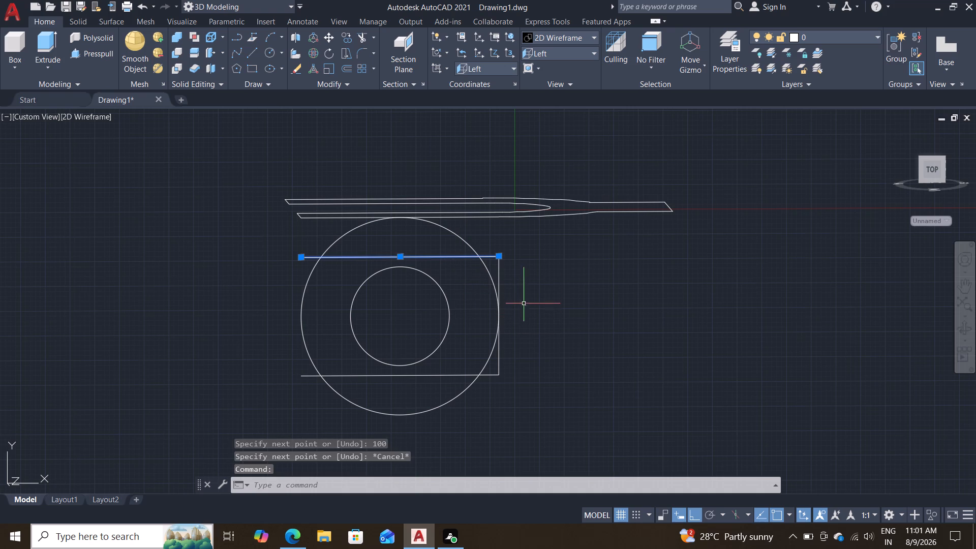
left_click(500, 281)
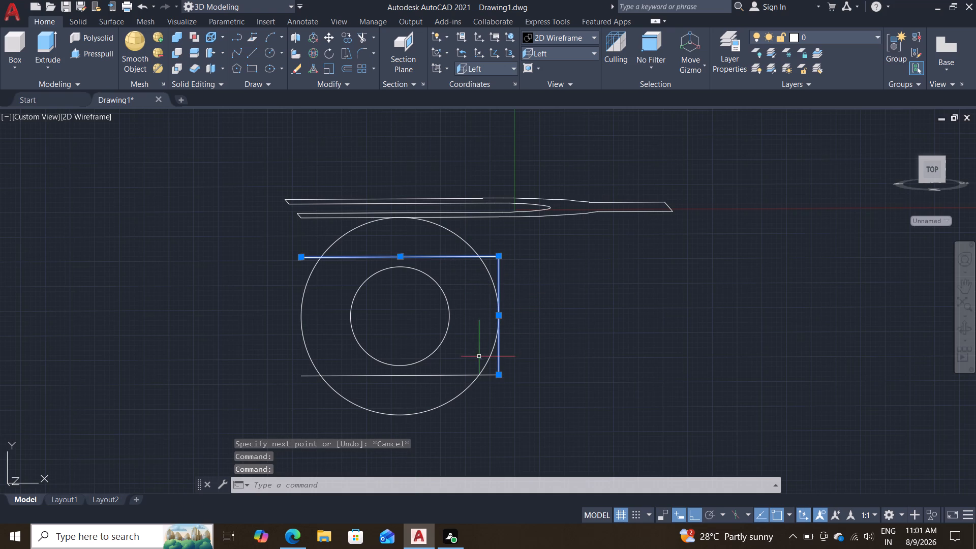
left_click(473, 375)
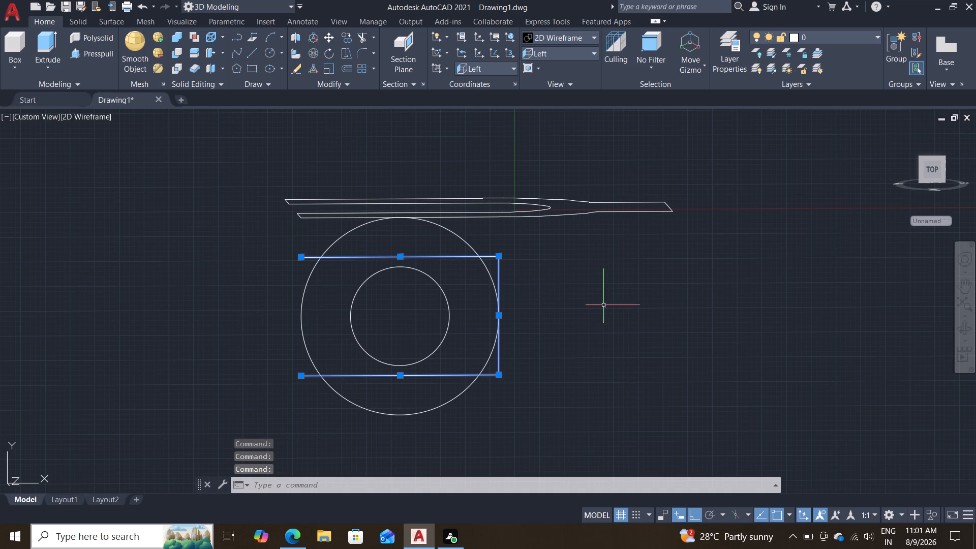
key("j")
key("Return")
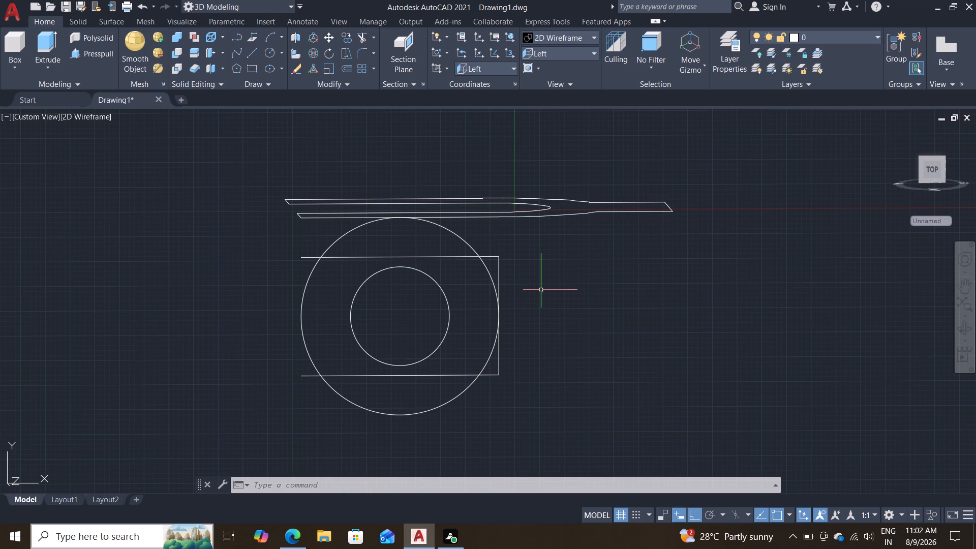
Move the joined U-shaped outline 70 horizontally toward the shank, starting from the midpoint of its vertical edge.
key("m")
key("Return")
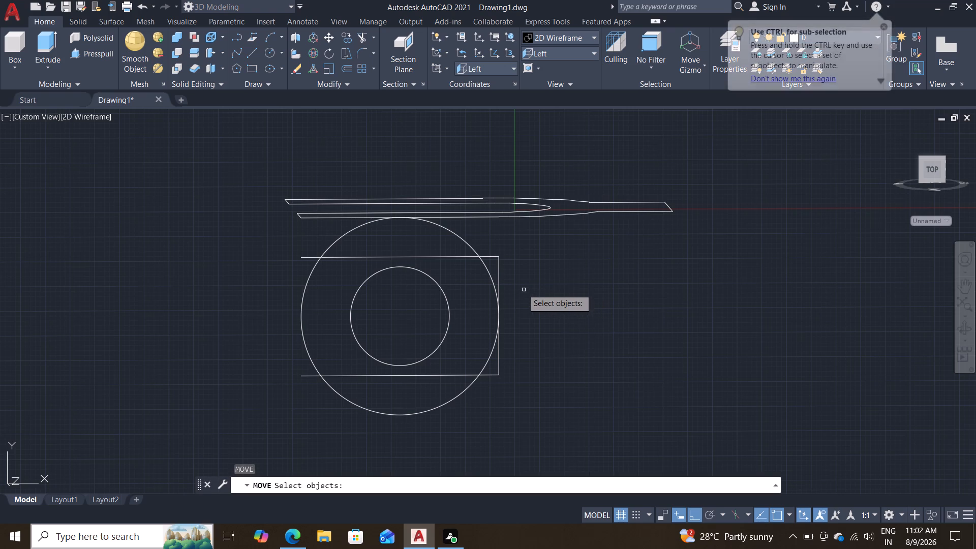
left_click(500, 285)
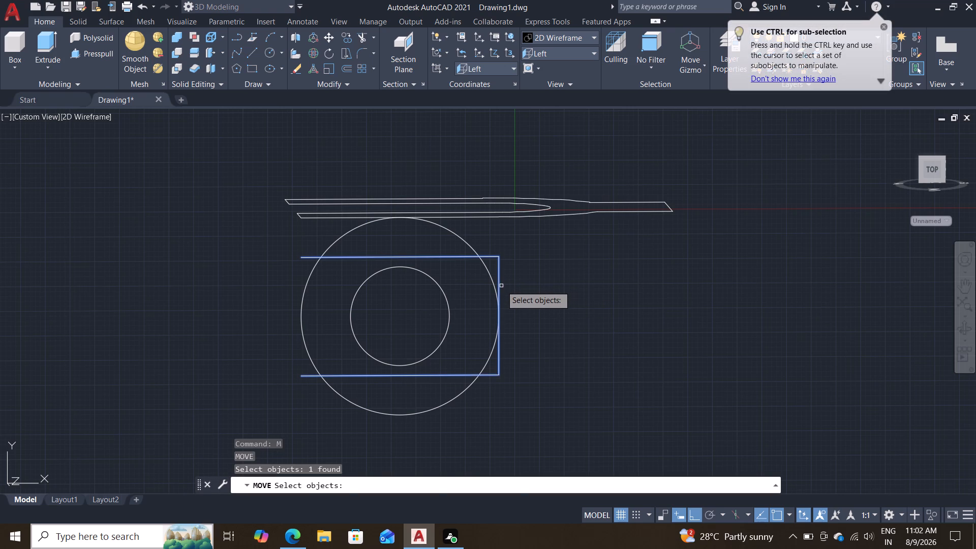
key("Return")
left_click(500, 313)
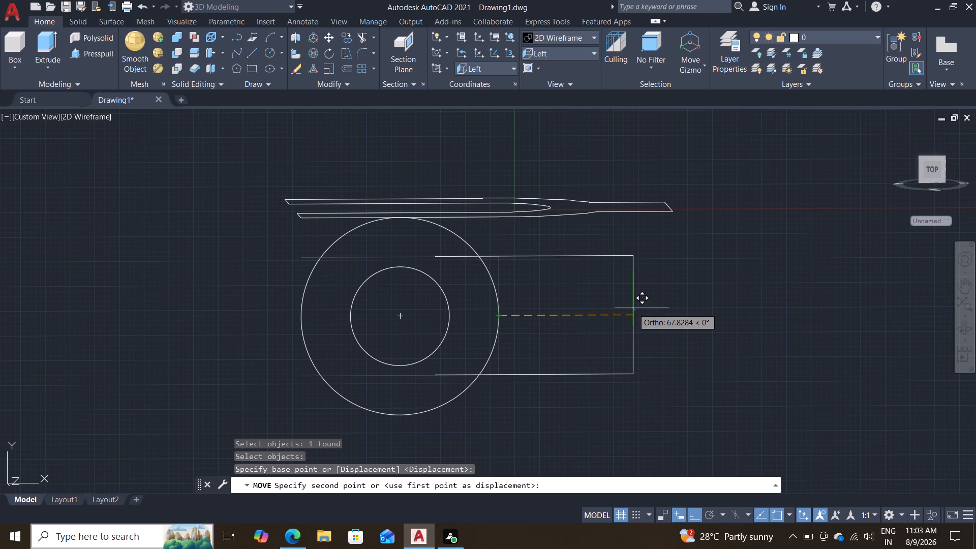
type("70")
key("Return")
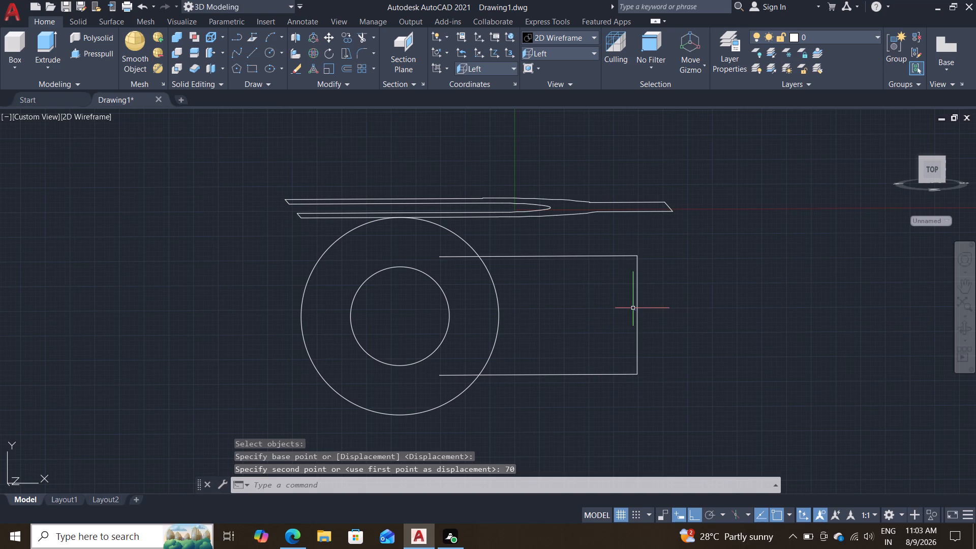
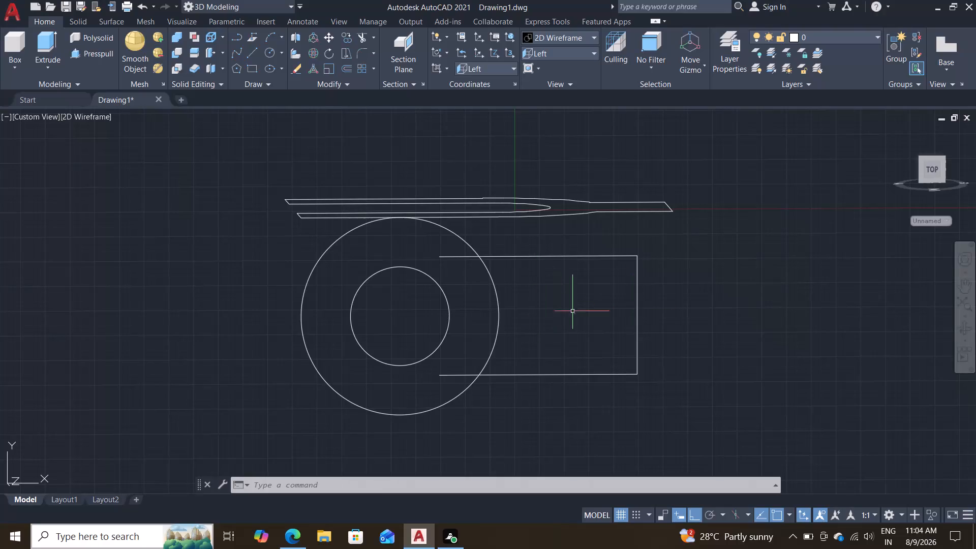
Undo the last move and instead move the U-shaped outline 80 horizontally toward the shank from its vertical edge's midpoint.
key("ctrl+z")
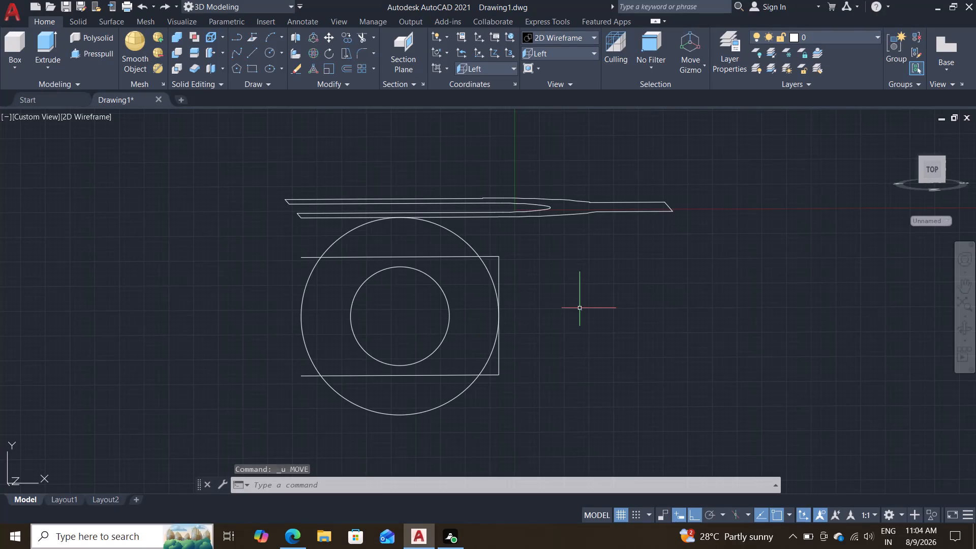
key("m")
key("Return")
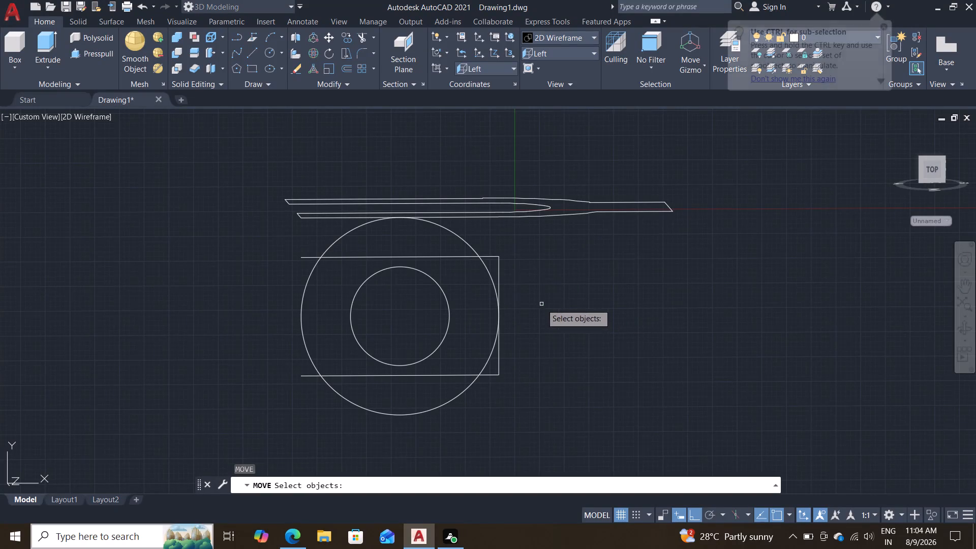
left_click(498, 279)
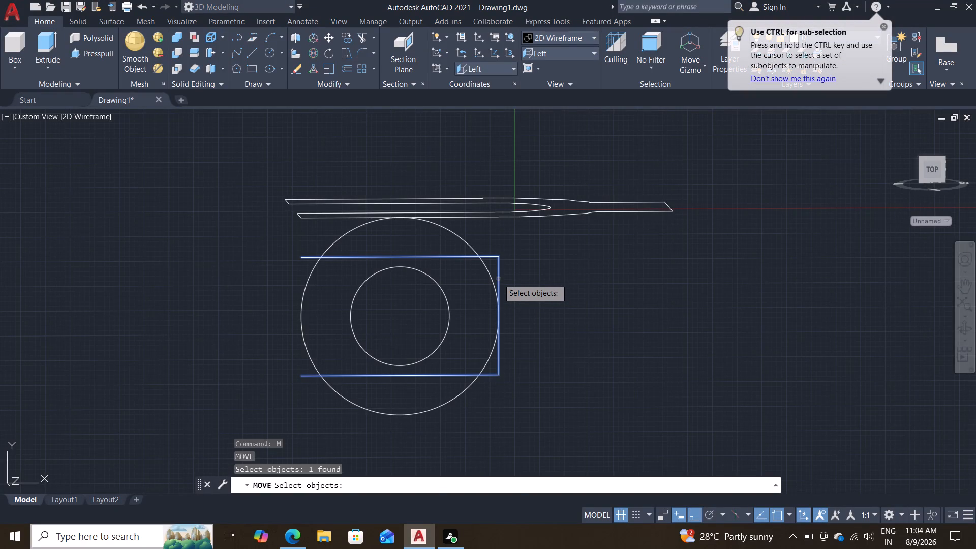
key("Return")
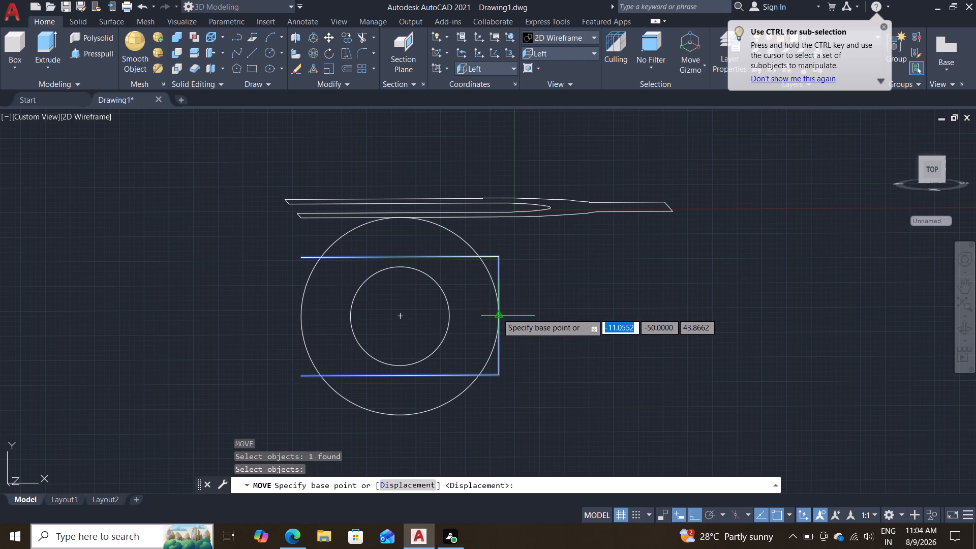
left_click(498, 313)
type("80")
key("Return")
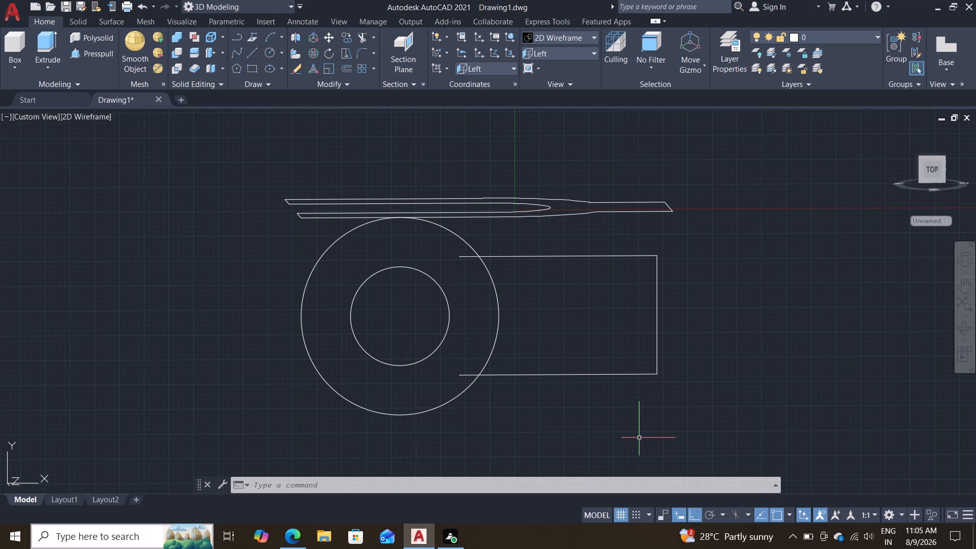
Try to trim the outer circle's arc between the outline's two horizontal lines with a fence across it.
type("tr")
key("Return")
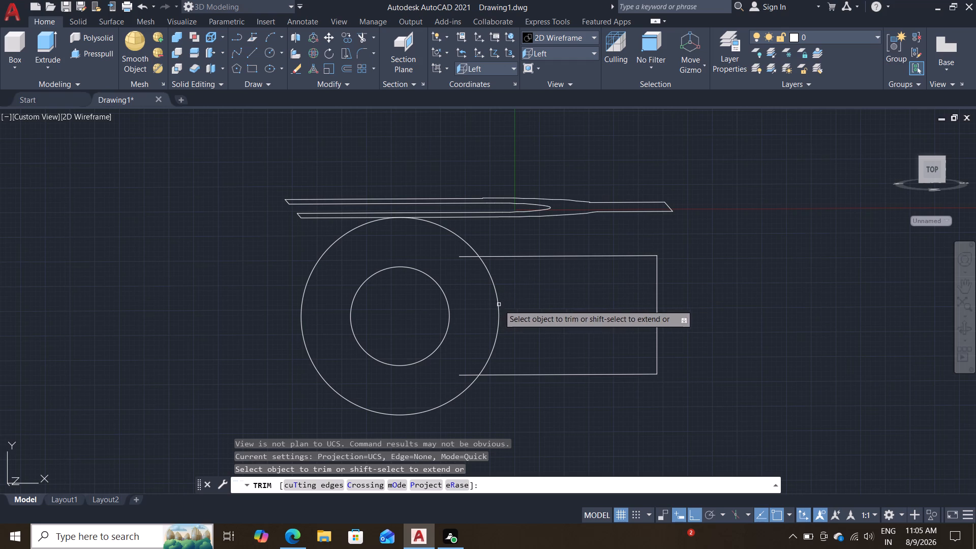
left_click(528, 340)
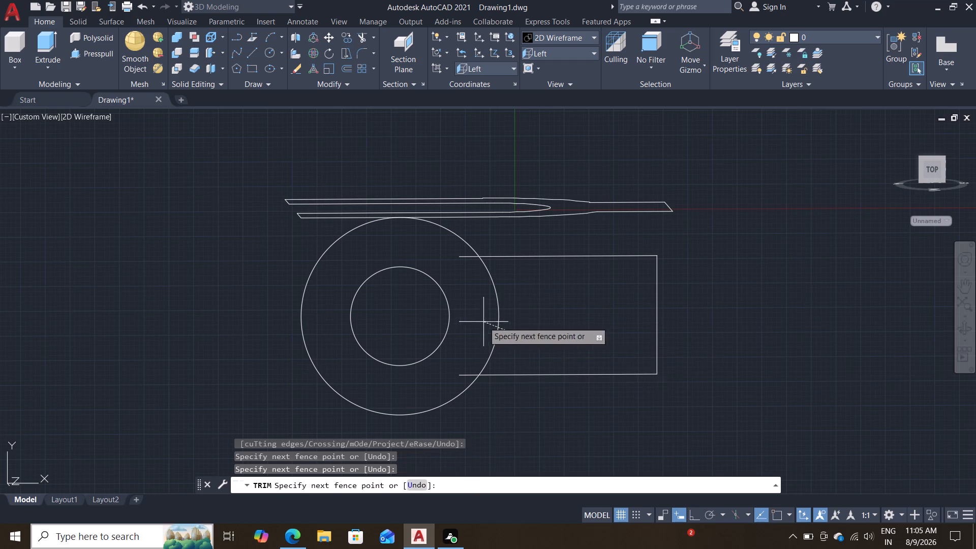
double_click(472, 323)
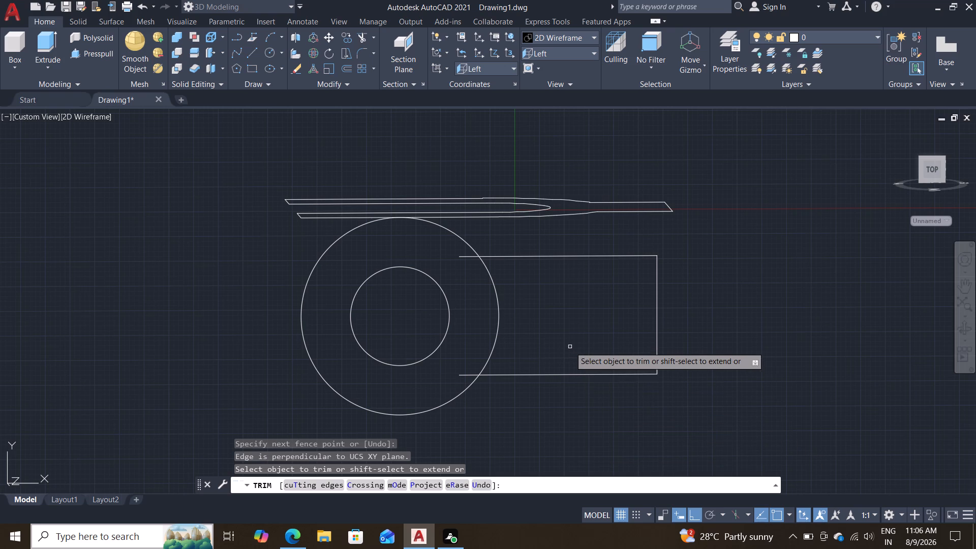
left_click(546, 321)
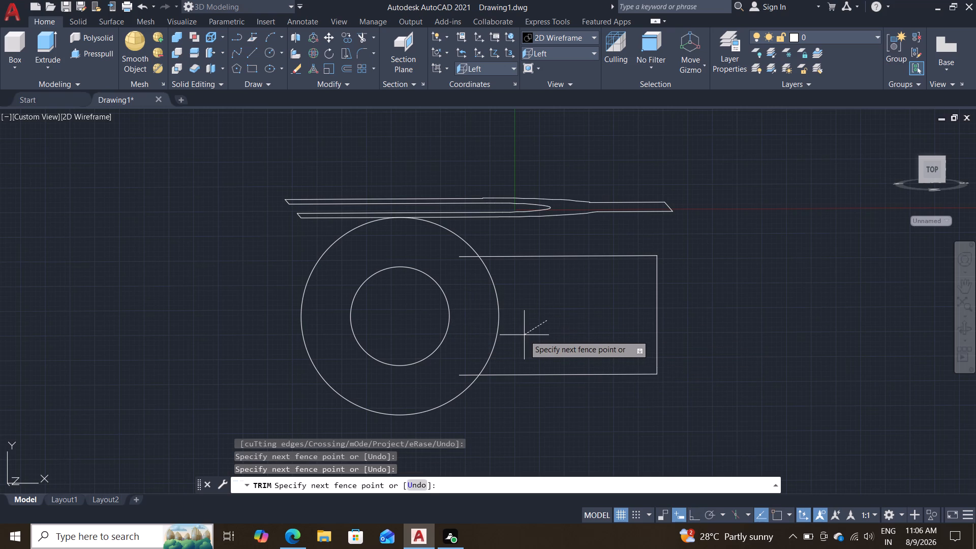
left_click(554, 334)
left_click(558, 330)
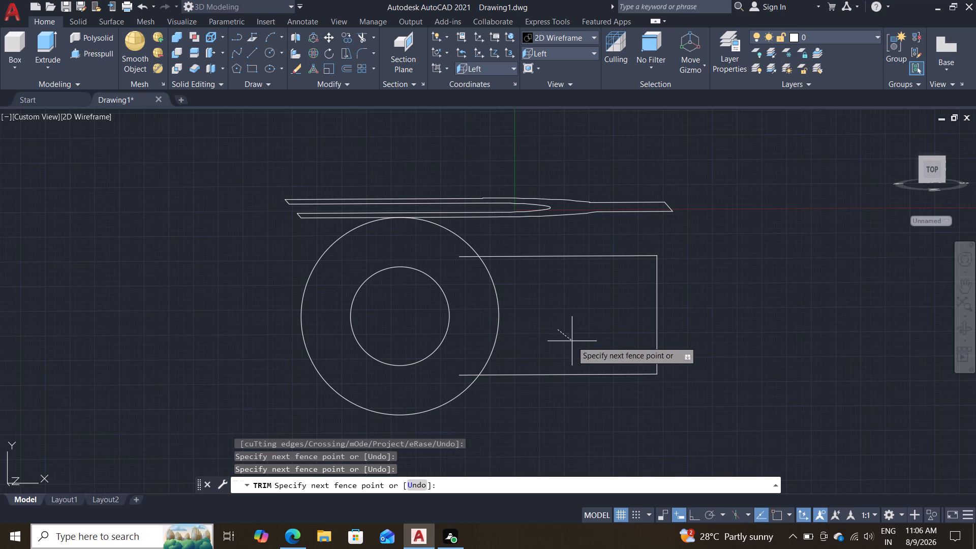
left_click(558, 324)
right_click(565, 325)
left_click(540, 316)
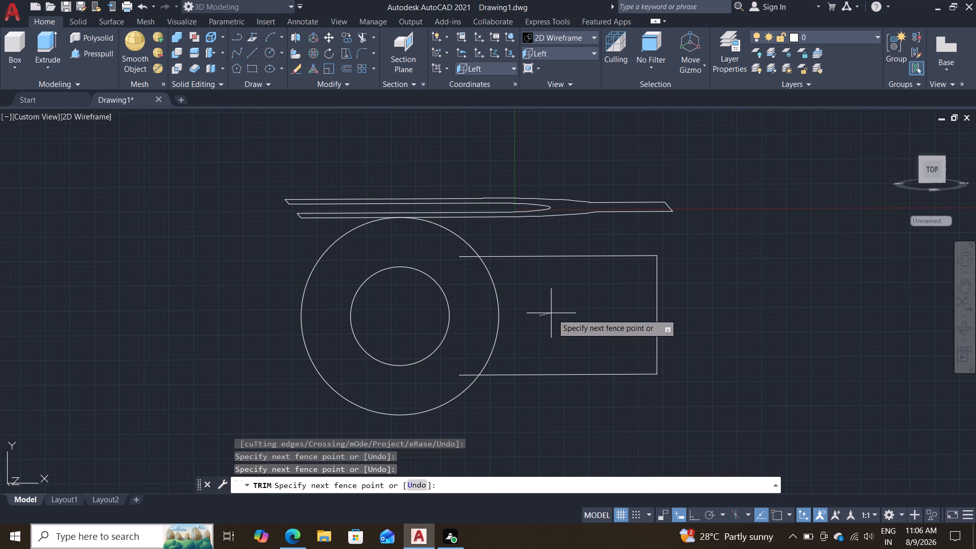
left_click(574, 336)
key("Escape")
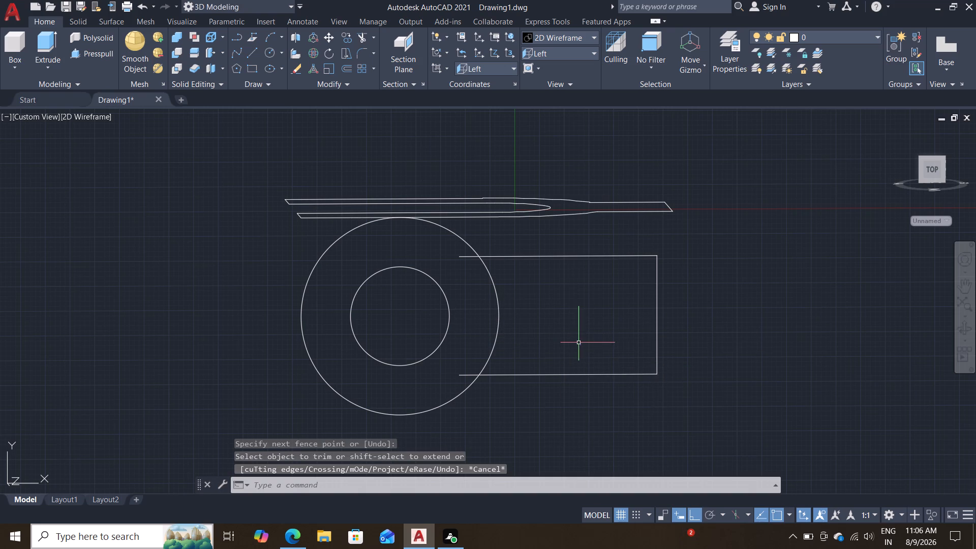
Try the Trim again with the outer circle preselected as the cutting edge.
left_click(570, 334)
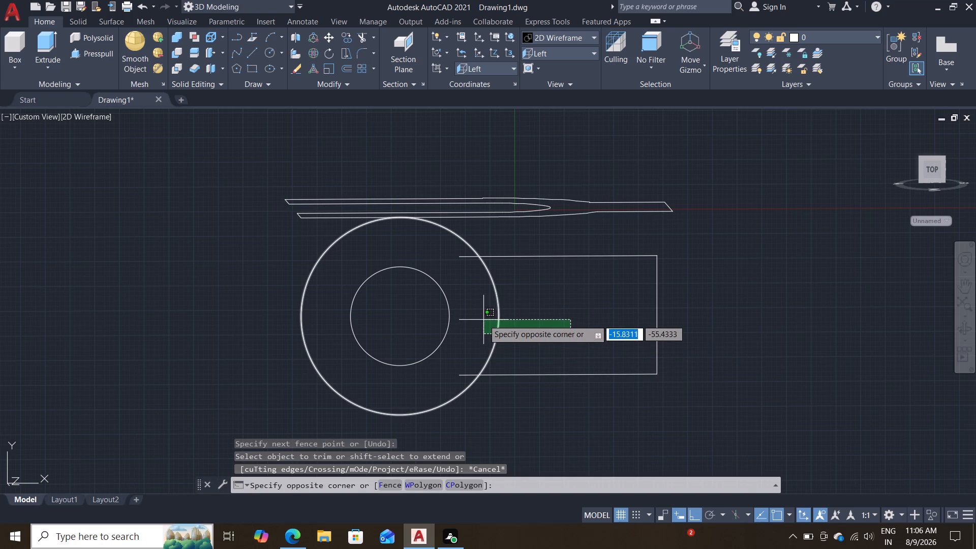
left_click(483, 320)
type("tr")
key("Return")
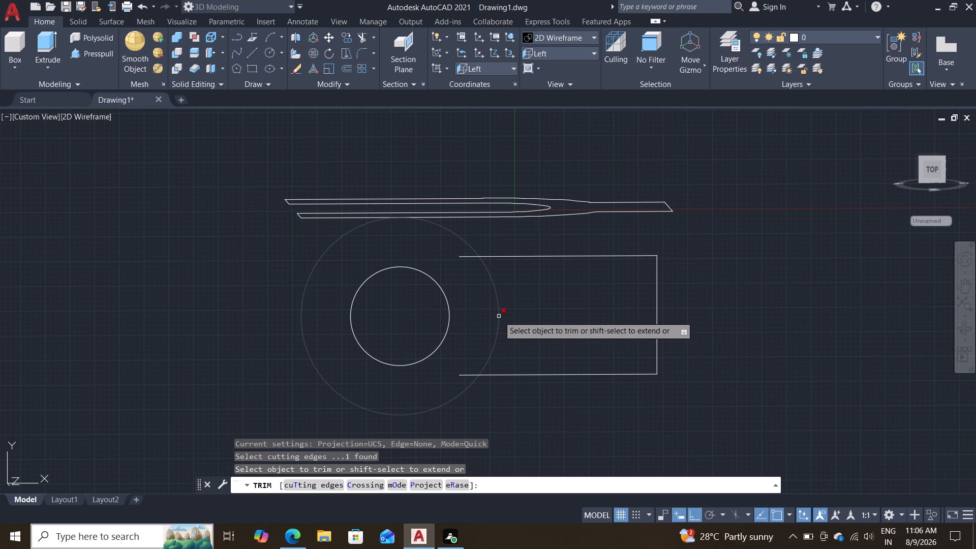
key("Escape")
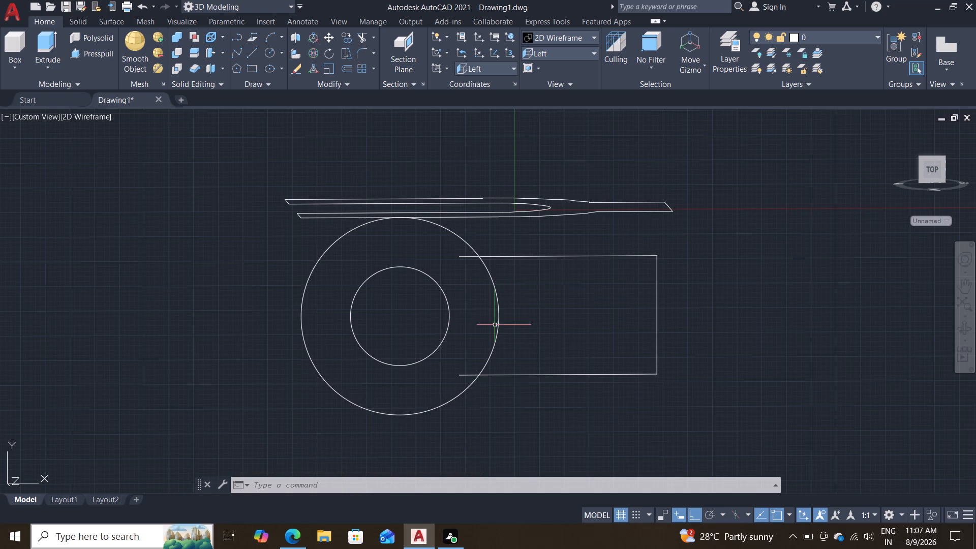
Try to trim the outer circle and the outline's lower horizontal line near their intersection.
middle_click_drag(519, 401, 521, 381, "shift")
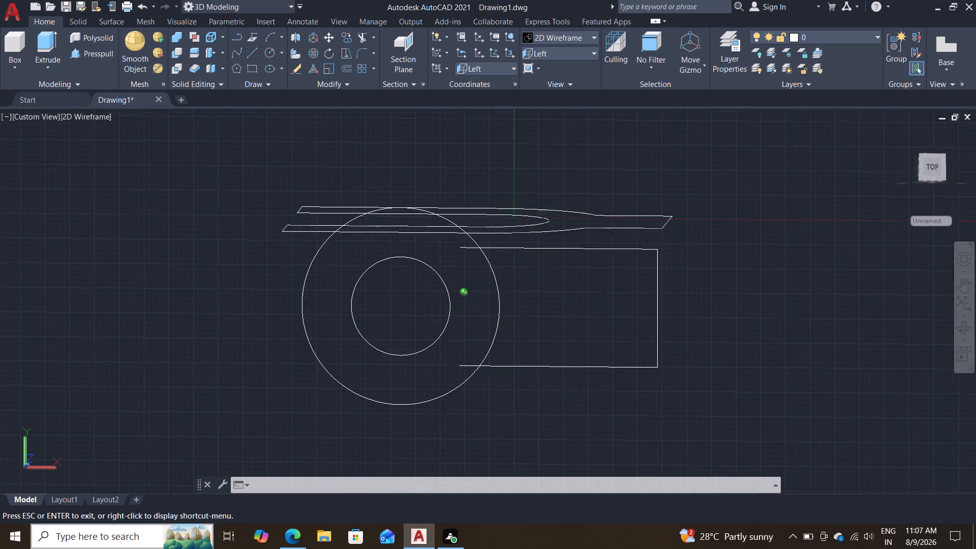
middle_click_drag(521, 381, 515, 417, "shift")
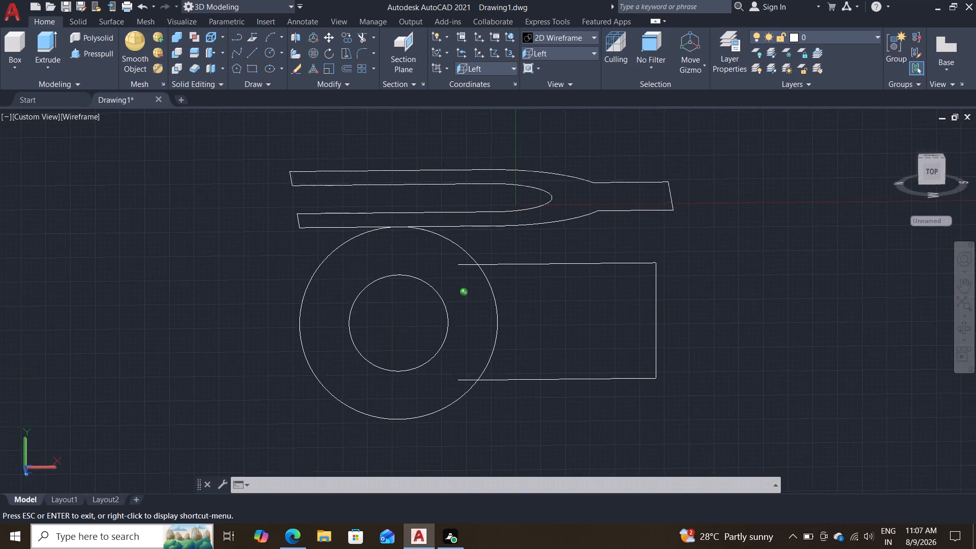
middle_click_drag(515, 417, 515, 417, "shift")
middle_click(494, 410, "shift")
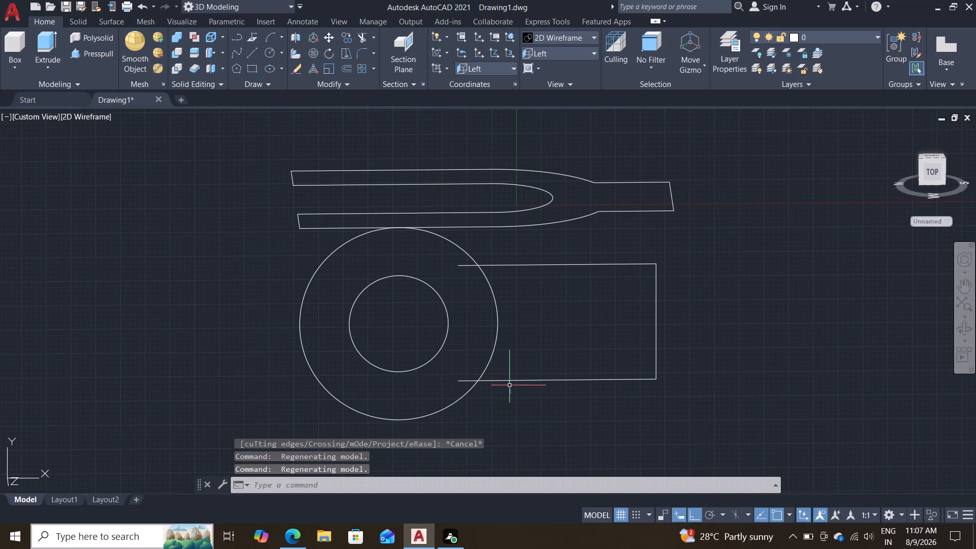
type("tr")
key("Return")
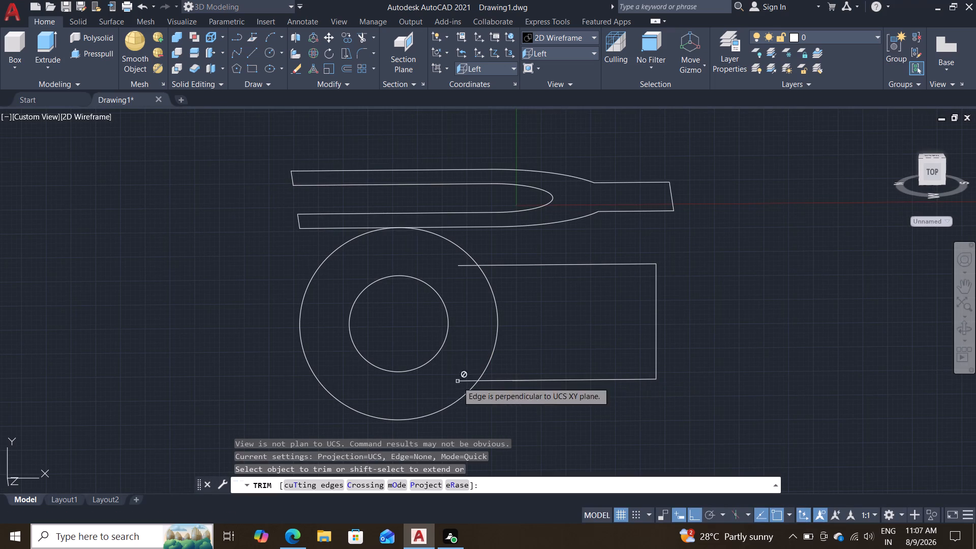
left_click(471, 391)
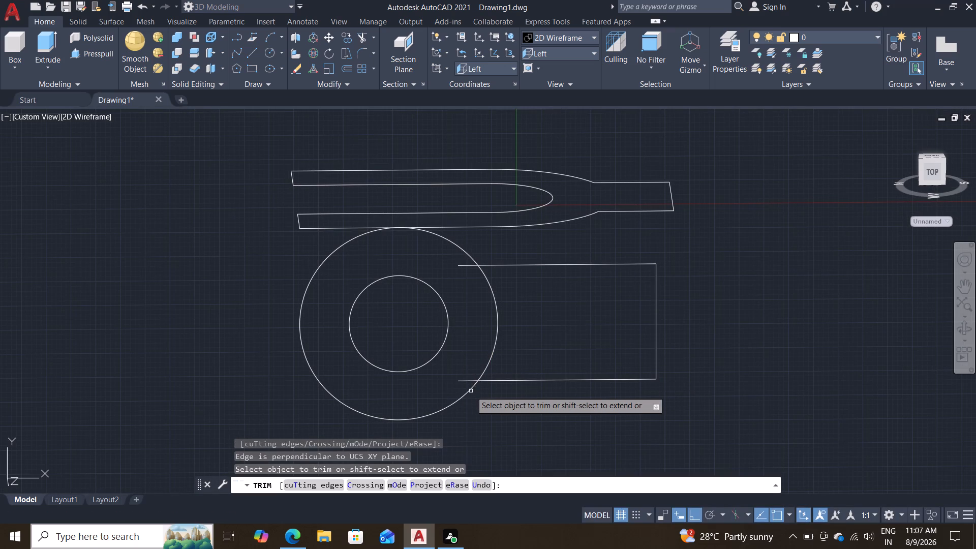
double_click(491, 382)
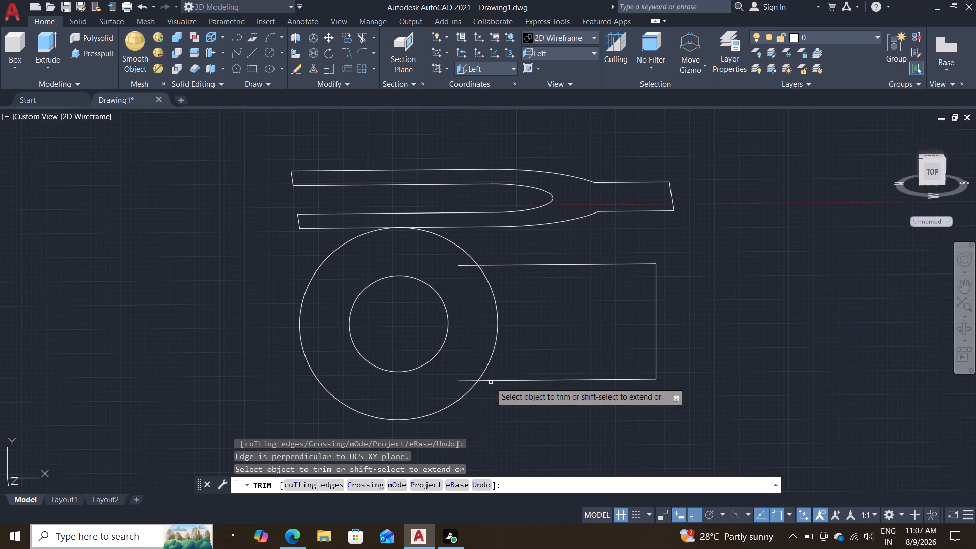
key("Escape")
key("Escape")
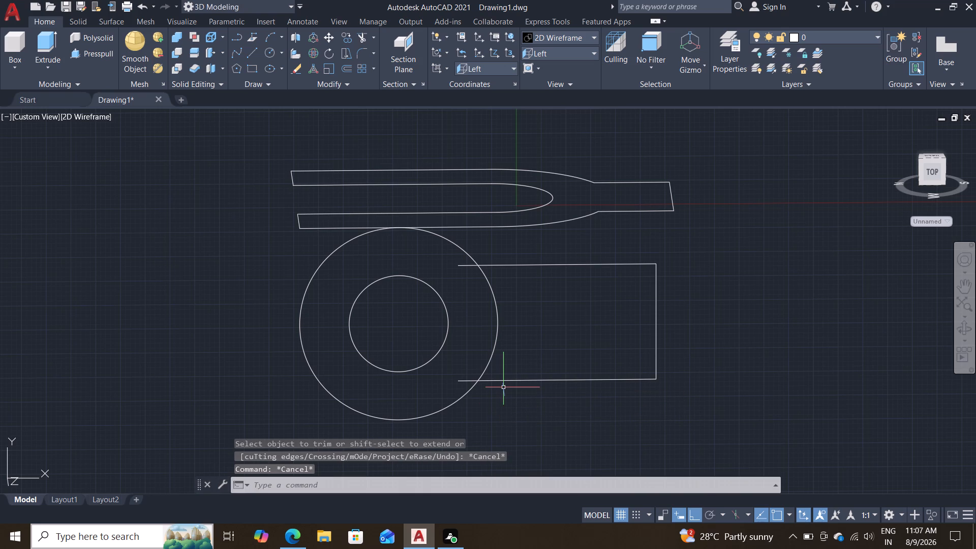
Draw a vertical line 60 long joining the two intersections of the outline's horizontal lines with the outer circle.
key("l")
key("Return")
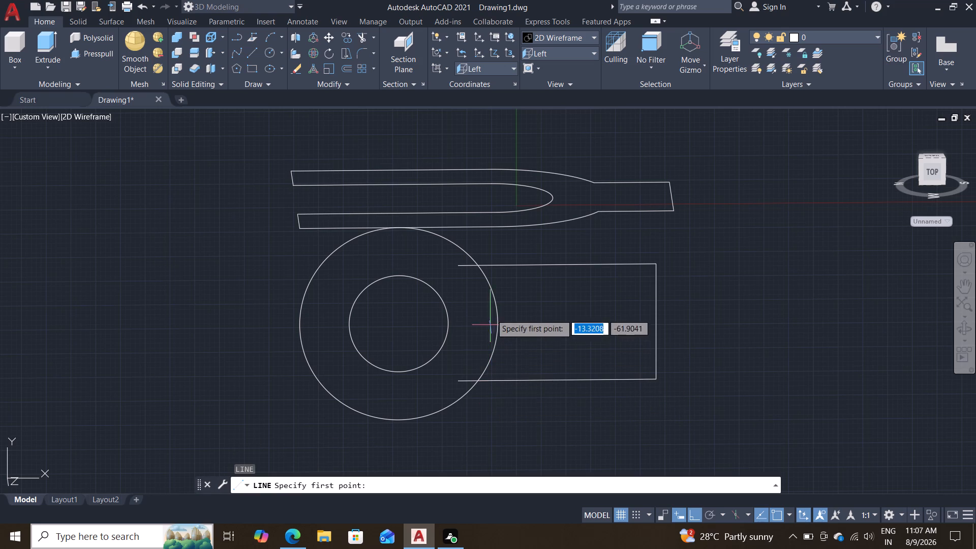
left_click(478, 268)
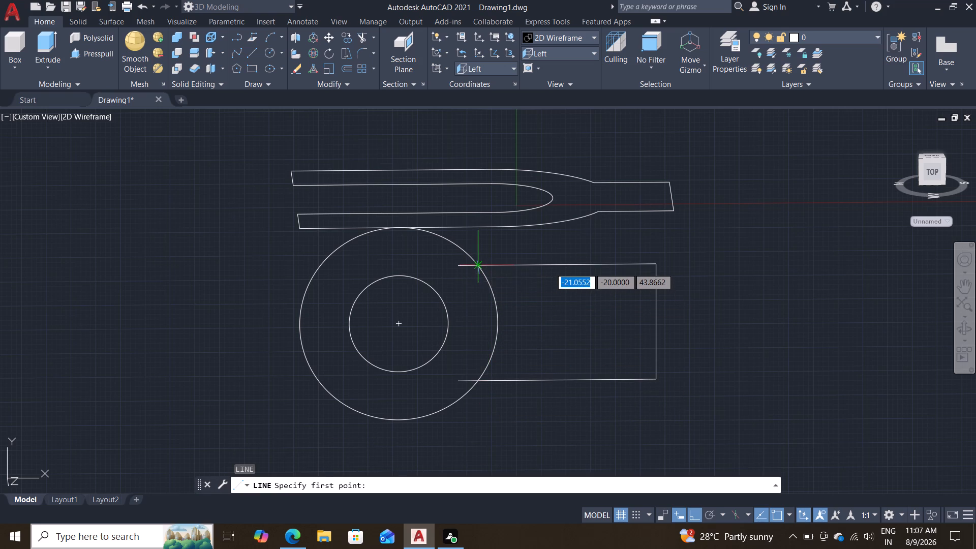
left_click(478, 379)
key("Escape")
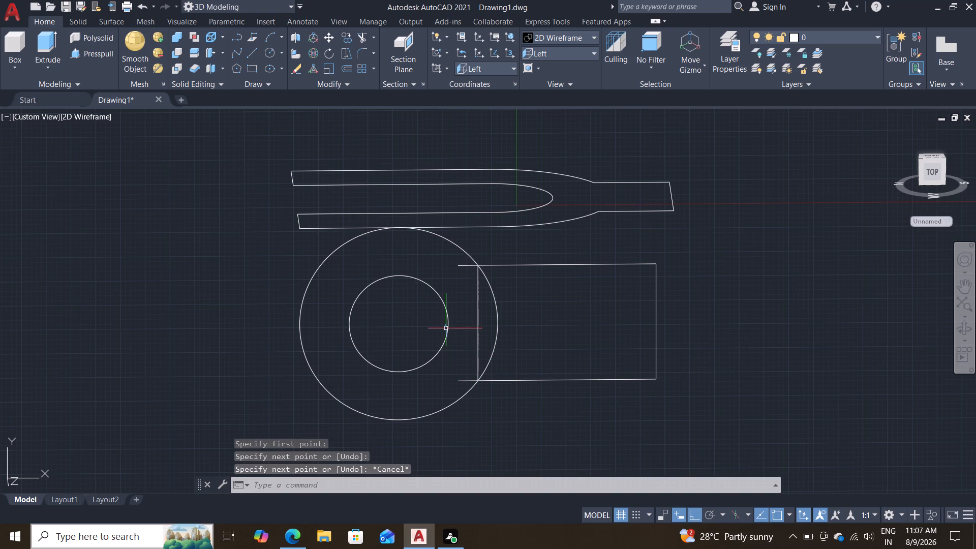
key("r")
key("Escape")
key("Escape")
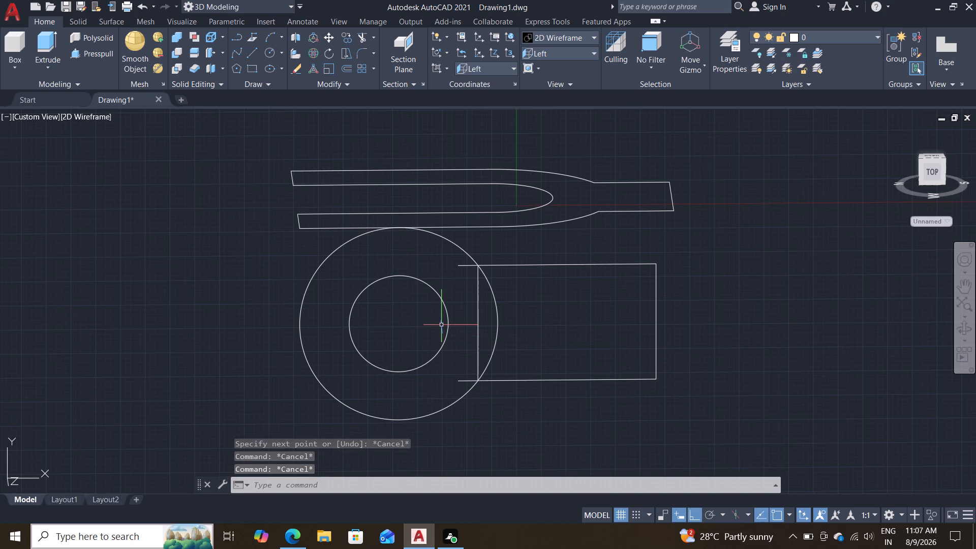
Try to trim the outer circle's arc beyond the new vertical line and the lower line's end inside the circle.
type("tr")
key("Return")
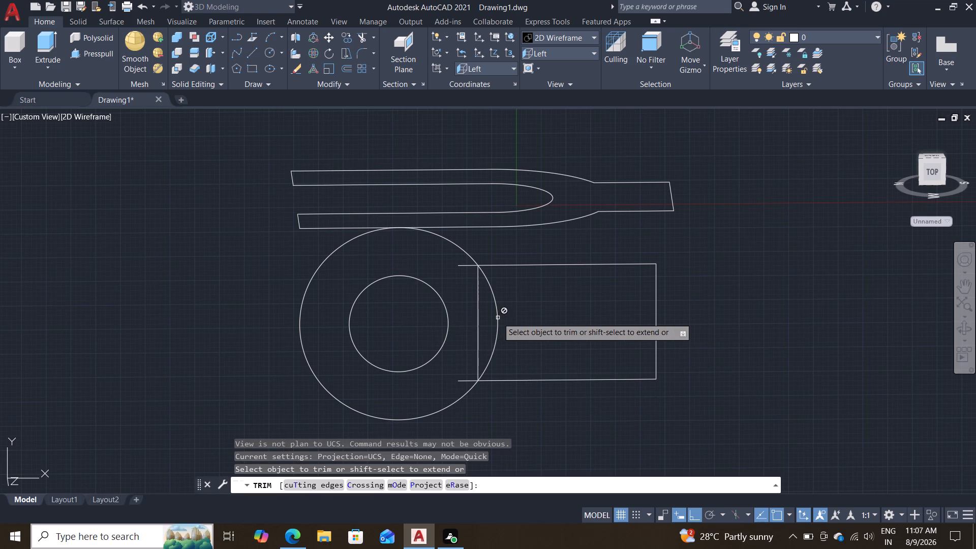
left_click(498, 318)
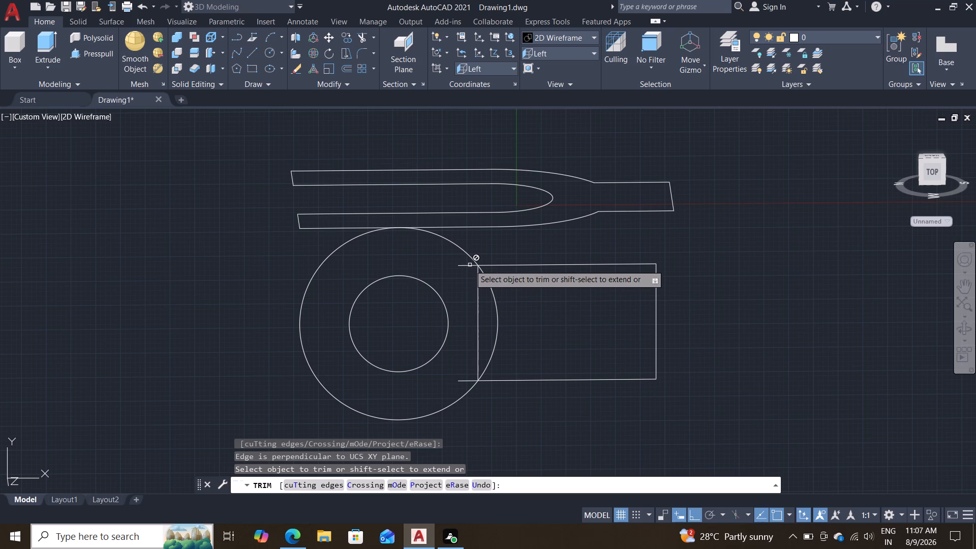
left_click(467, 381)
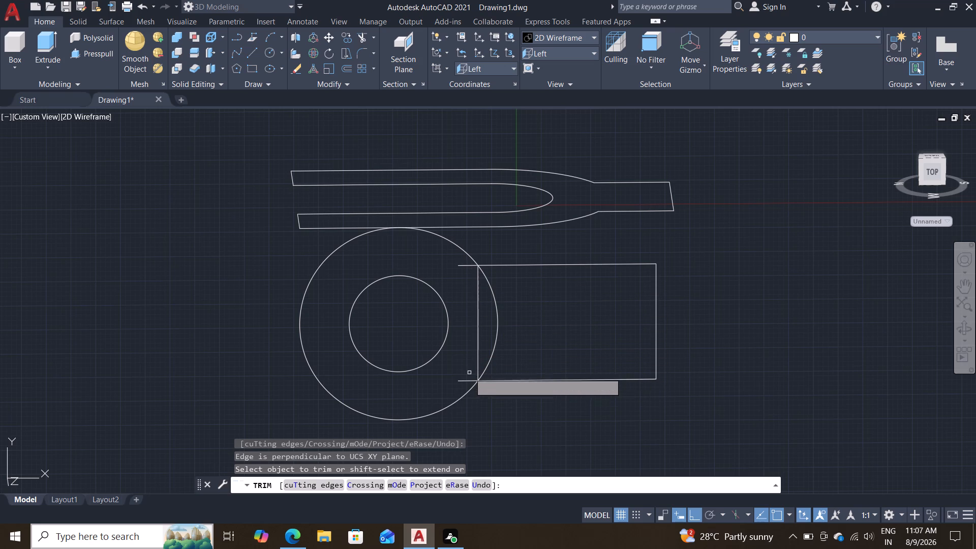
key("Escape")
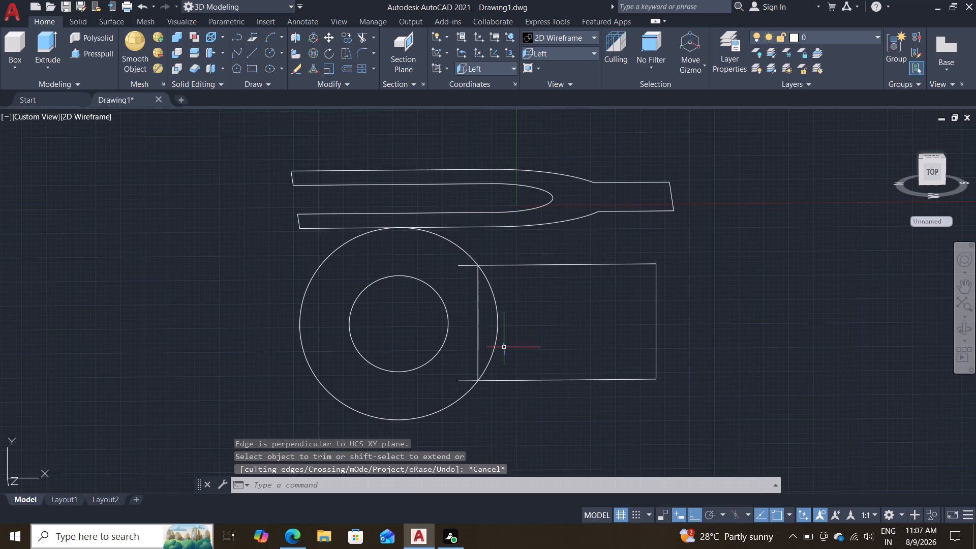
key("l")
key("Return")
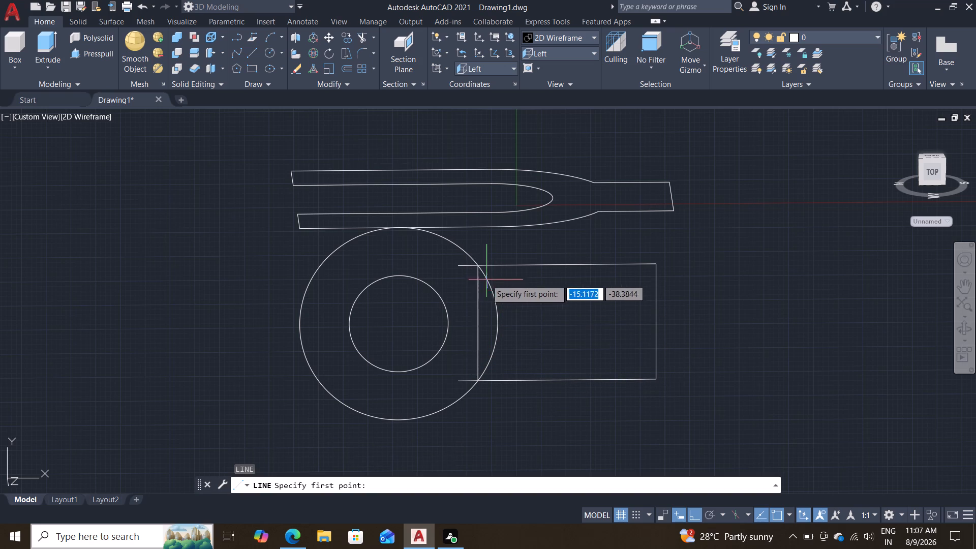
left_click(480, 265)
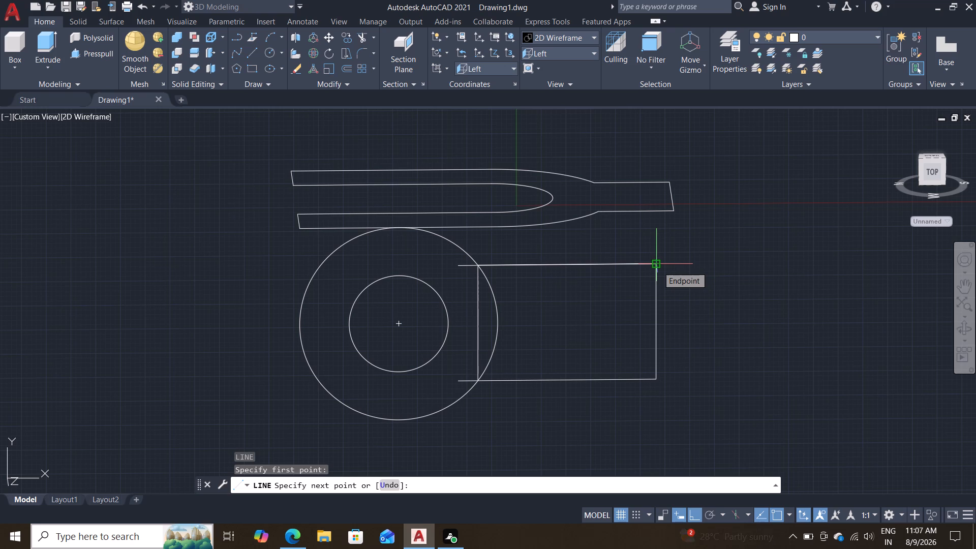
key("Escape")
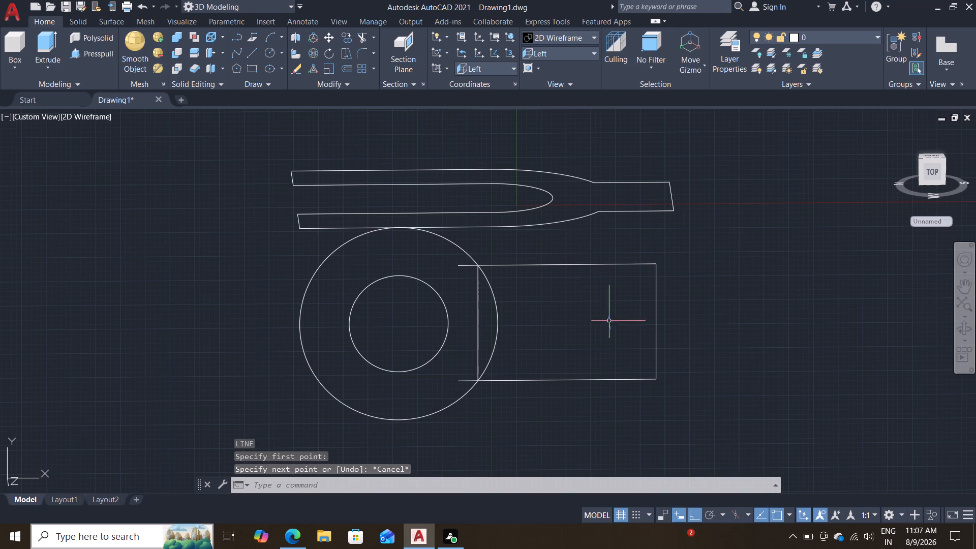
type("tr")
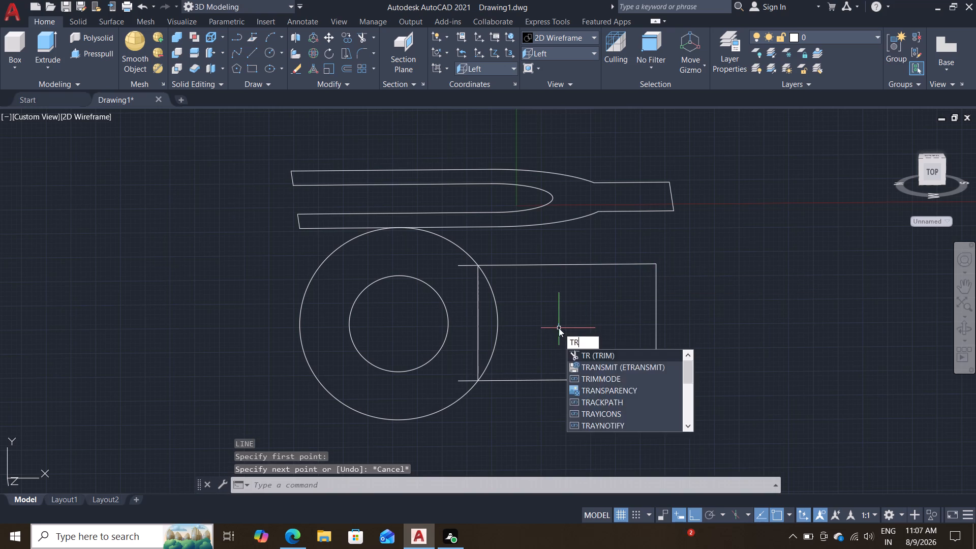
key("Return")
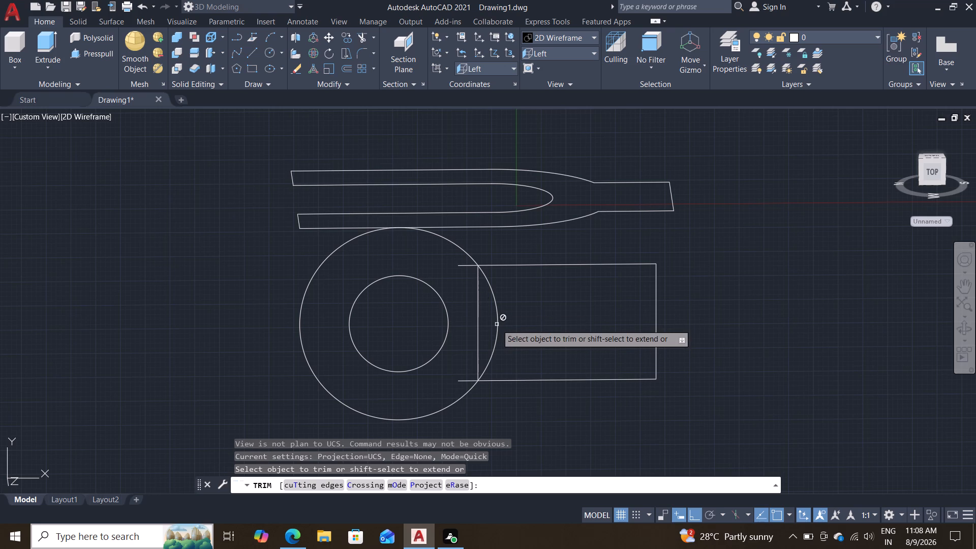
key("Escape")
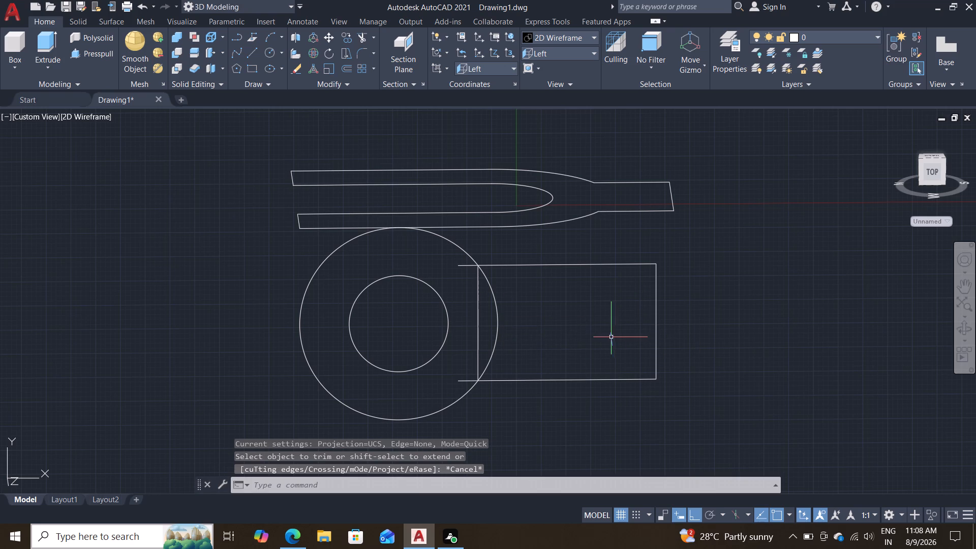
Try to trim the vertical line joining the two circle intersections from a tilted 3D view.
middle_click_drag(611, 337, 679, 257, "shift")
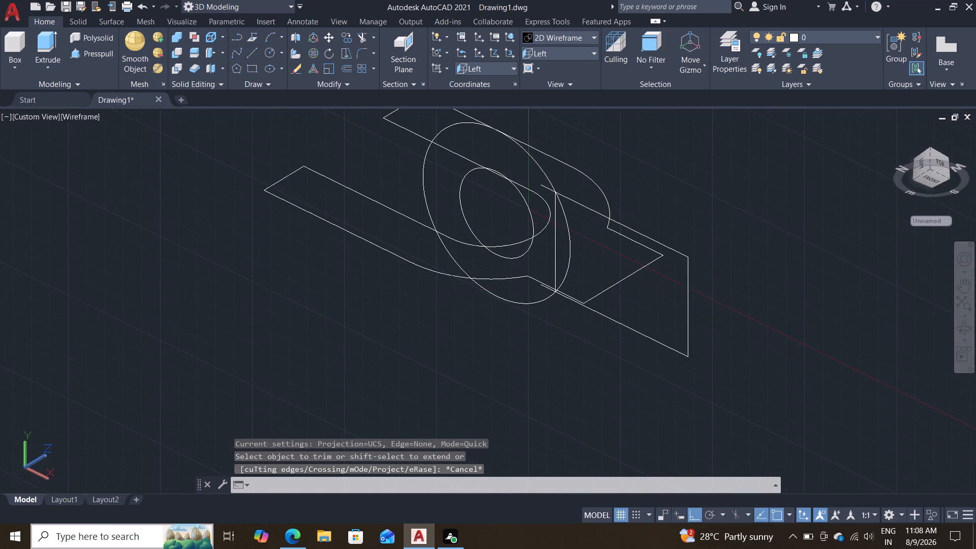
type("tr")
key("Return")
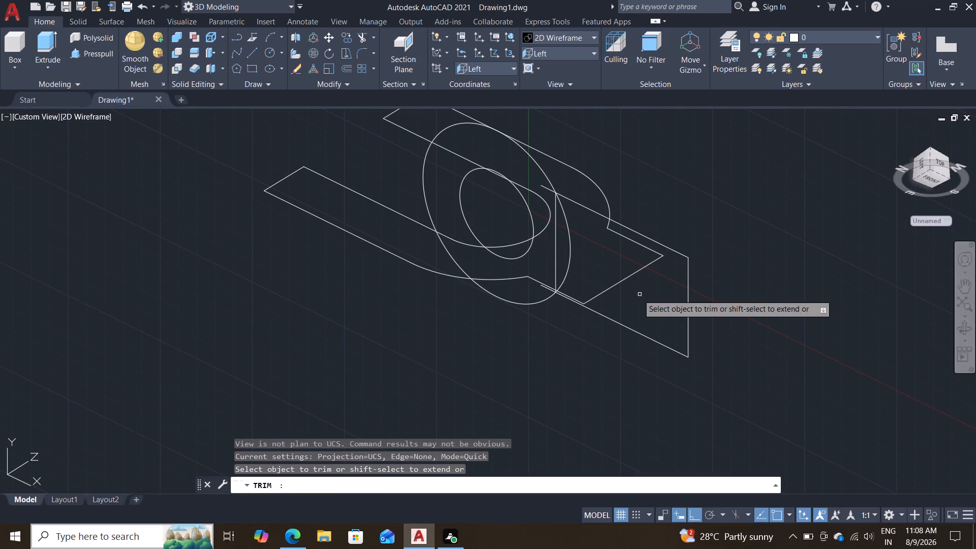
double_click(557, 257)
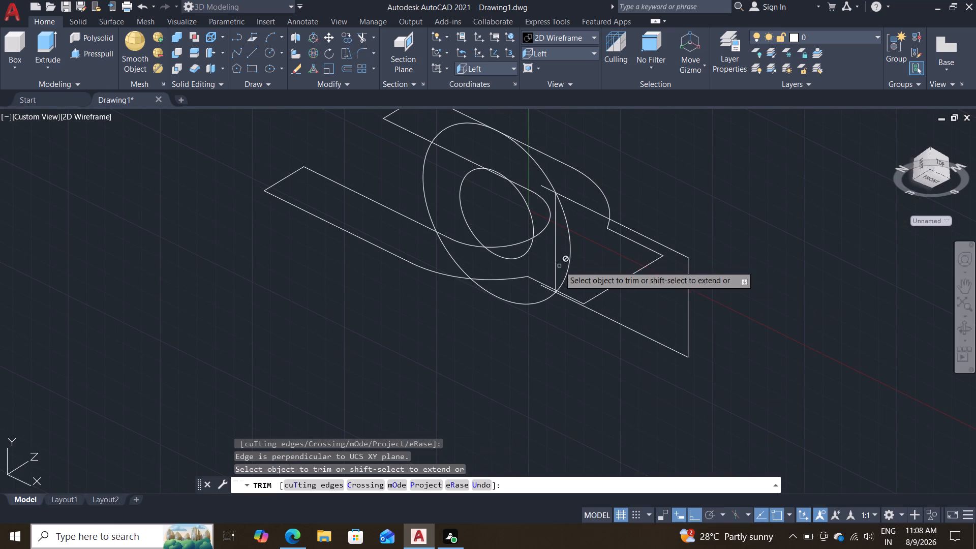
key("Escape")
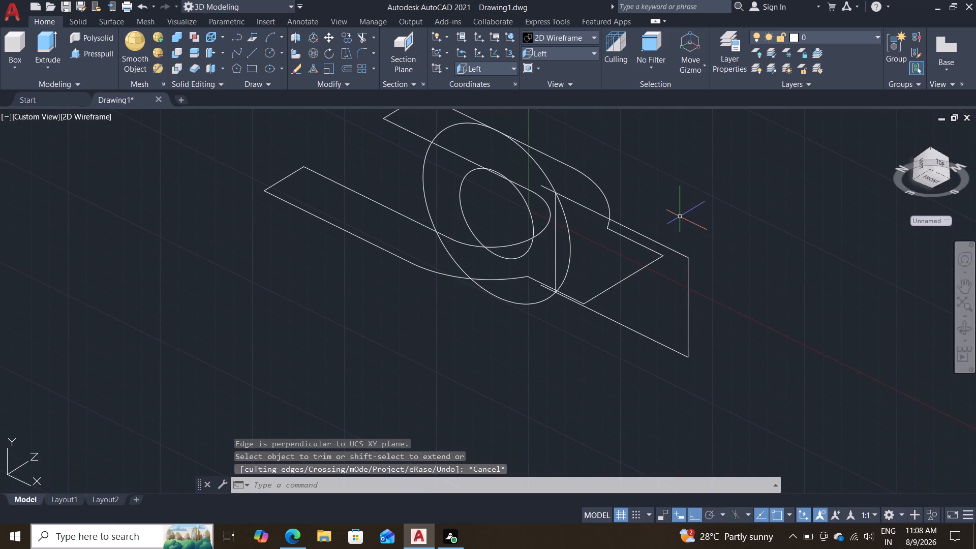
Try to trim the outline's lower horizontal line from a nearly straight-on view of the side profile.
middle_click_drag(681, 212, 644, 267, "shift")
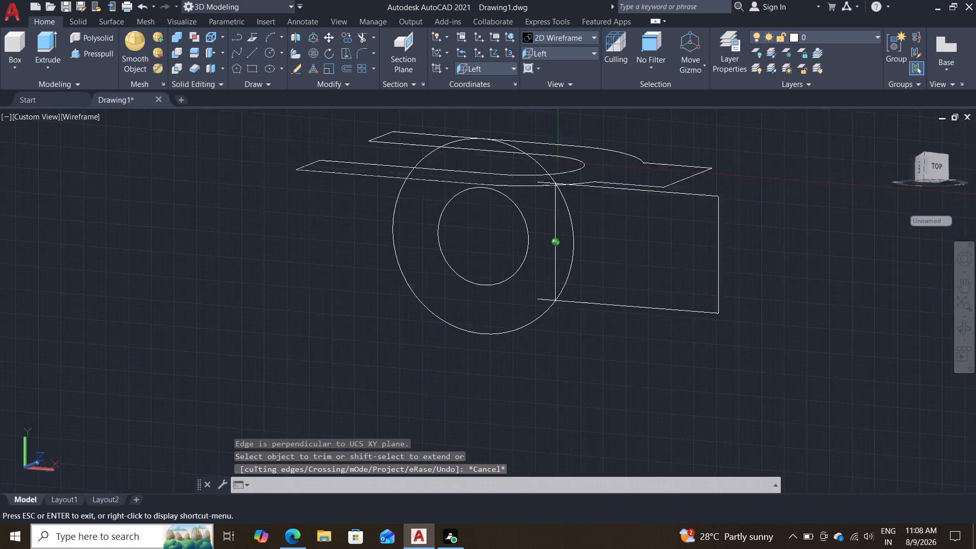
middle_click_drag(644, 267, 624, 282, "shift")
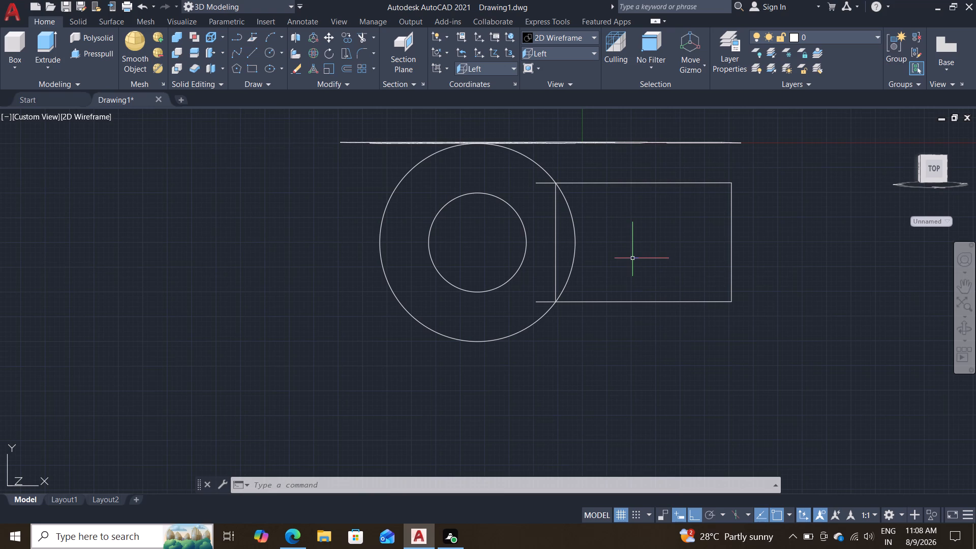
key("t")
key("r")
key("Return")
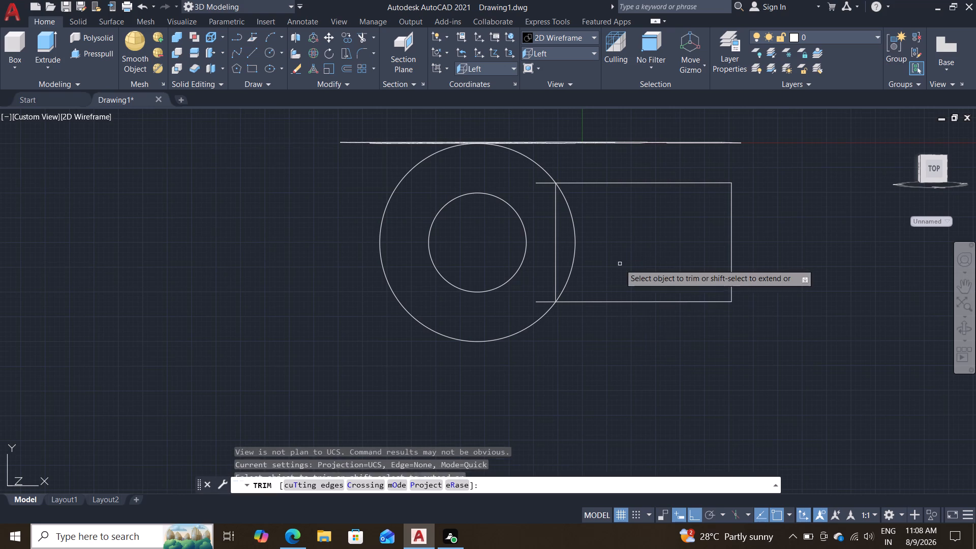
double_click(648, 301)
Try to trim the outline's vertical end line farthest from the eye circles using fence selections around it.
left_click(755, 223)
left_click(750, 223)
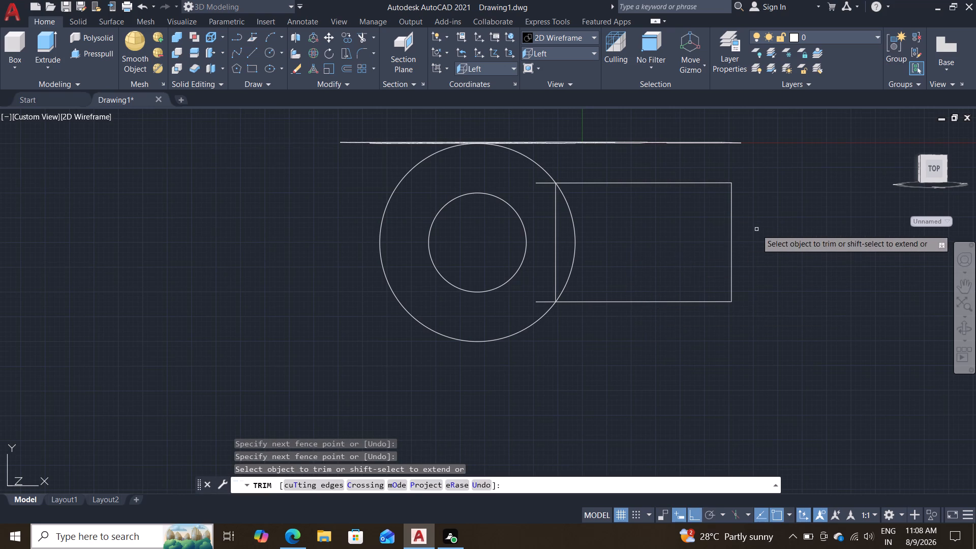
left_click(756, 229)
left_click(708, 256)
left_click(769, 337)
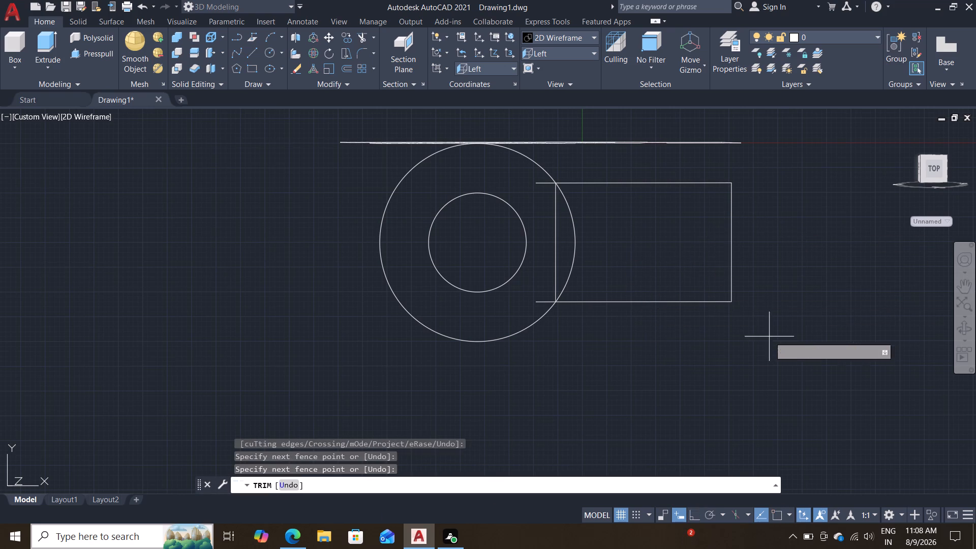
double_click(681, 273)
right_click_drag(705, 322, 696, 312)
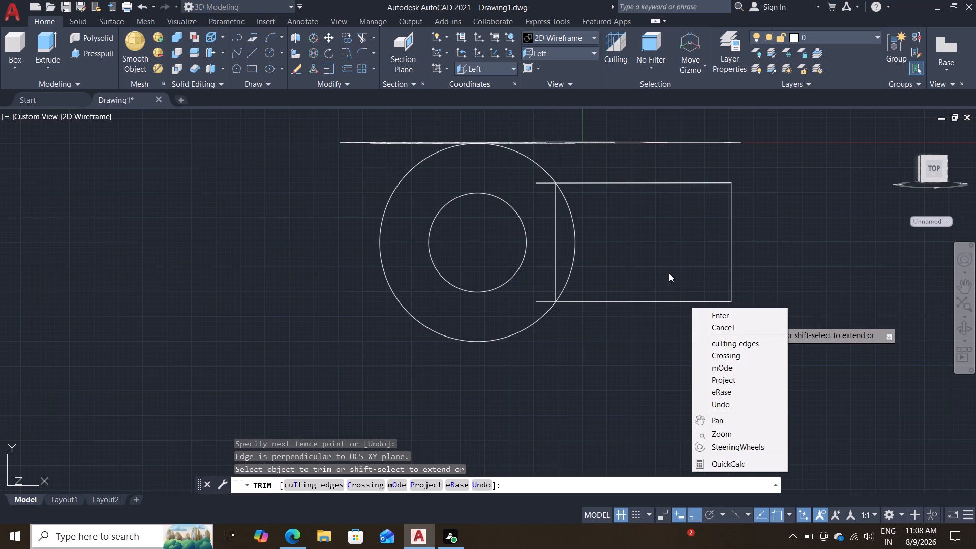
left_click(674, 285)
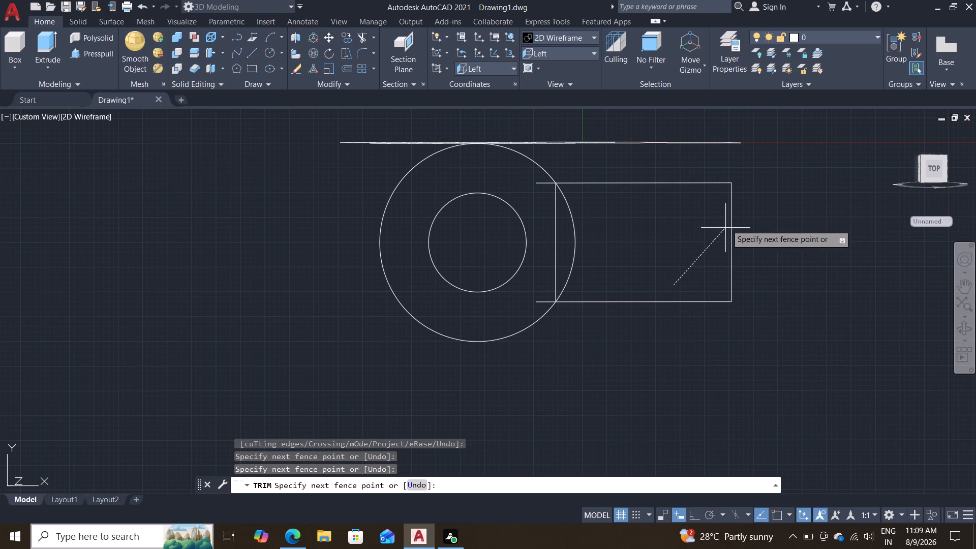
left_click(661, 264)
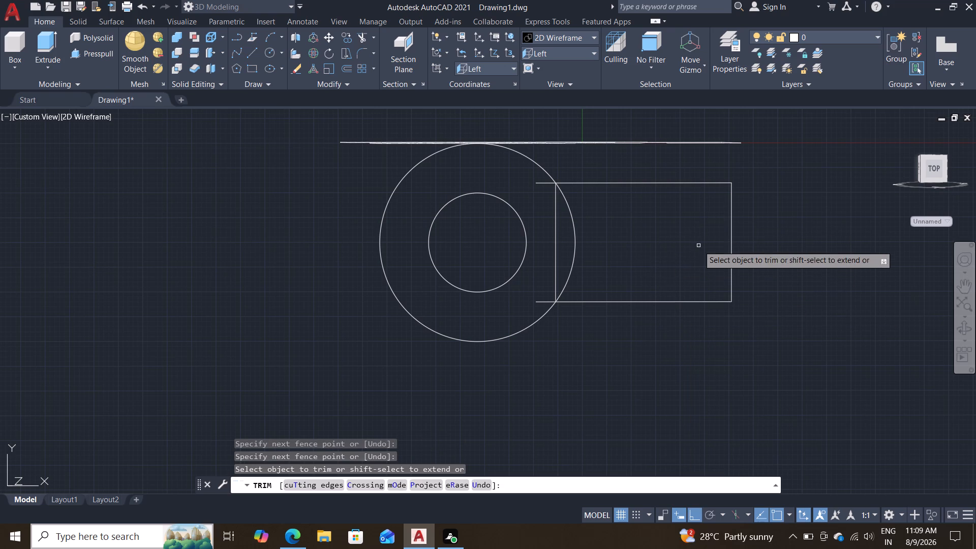
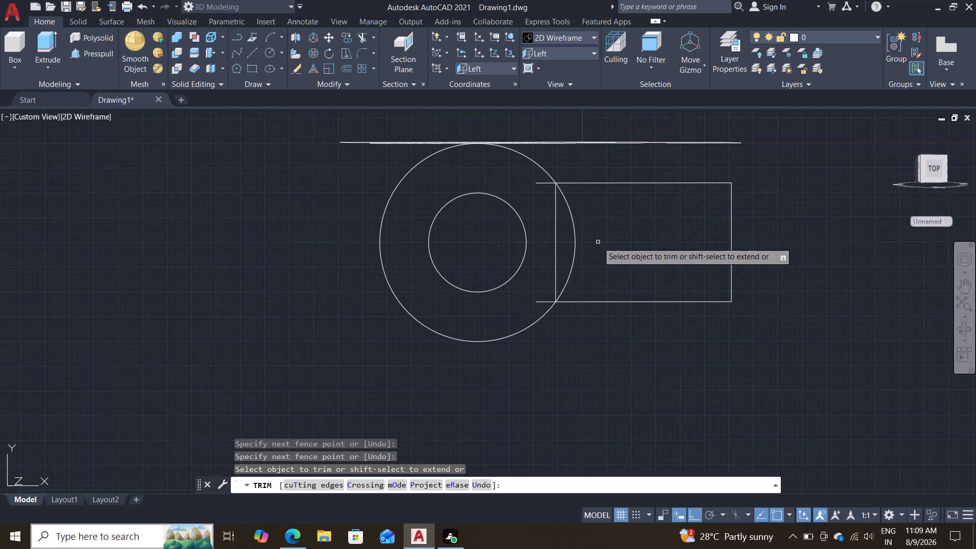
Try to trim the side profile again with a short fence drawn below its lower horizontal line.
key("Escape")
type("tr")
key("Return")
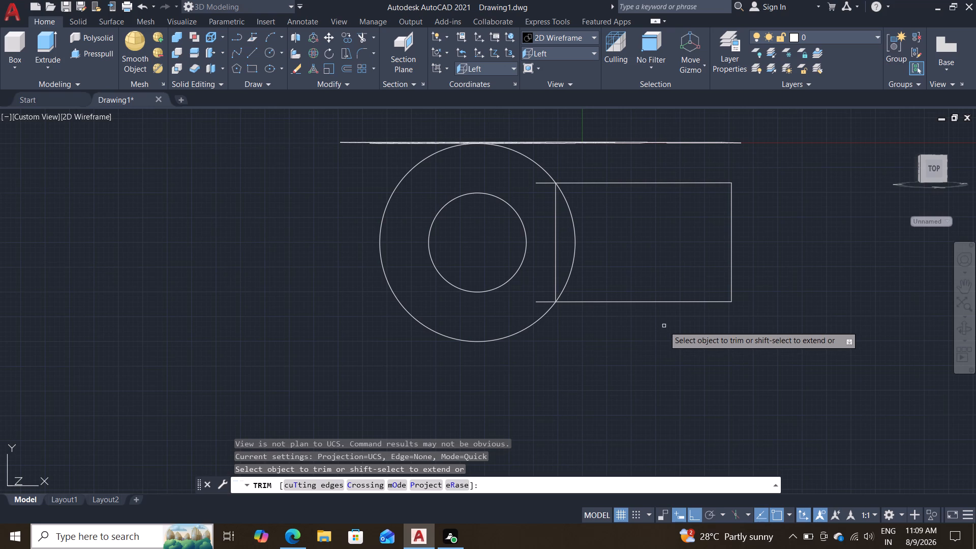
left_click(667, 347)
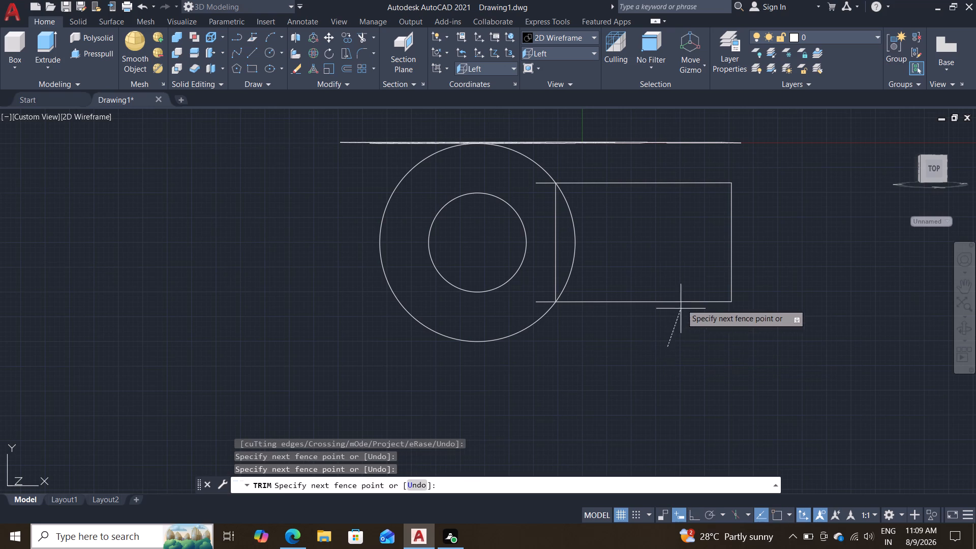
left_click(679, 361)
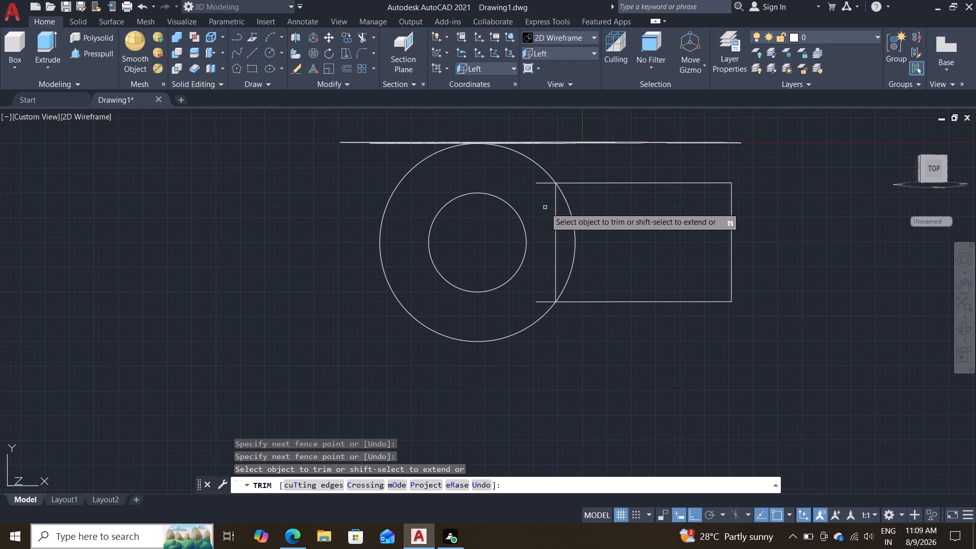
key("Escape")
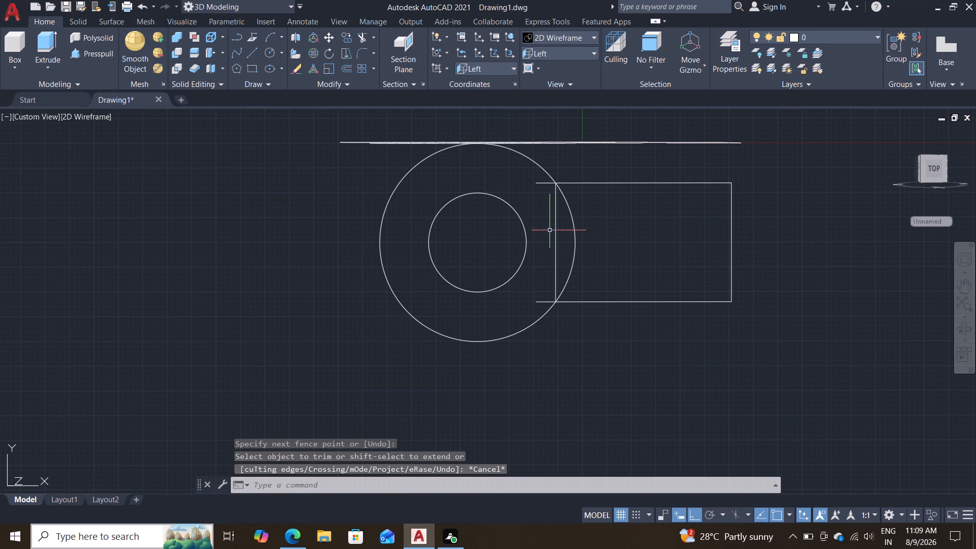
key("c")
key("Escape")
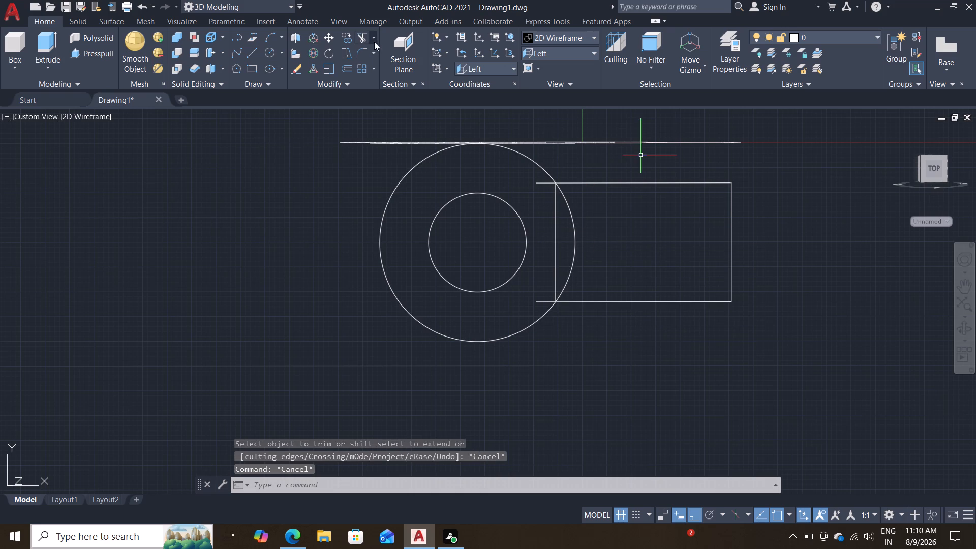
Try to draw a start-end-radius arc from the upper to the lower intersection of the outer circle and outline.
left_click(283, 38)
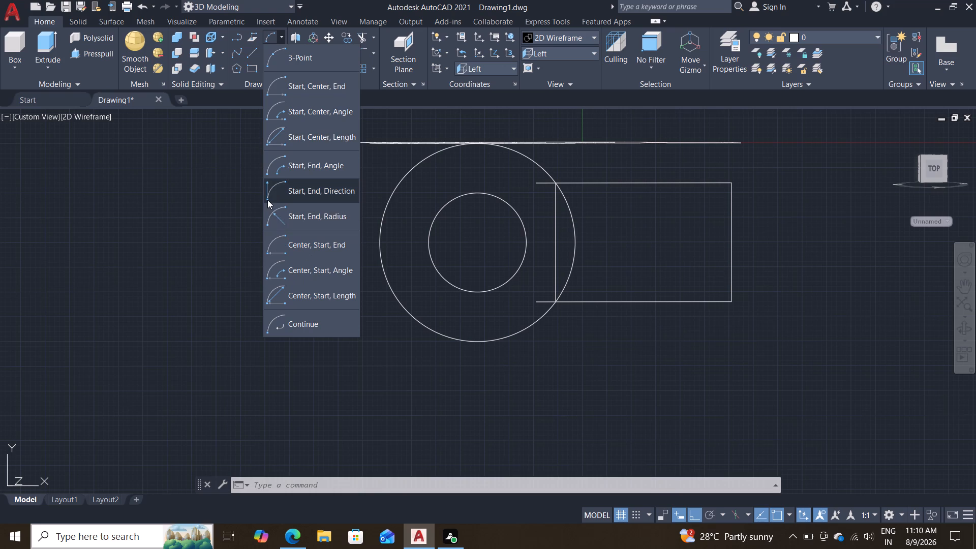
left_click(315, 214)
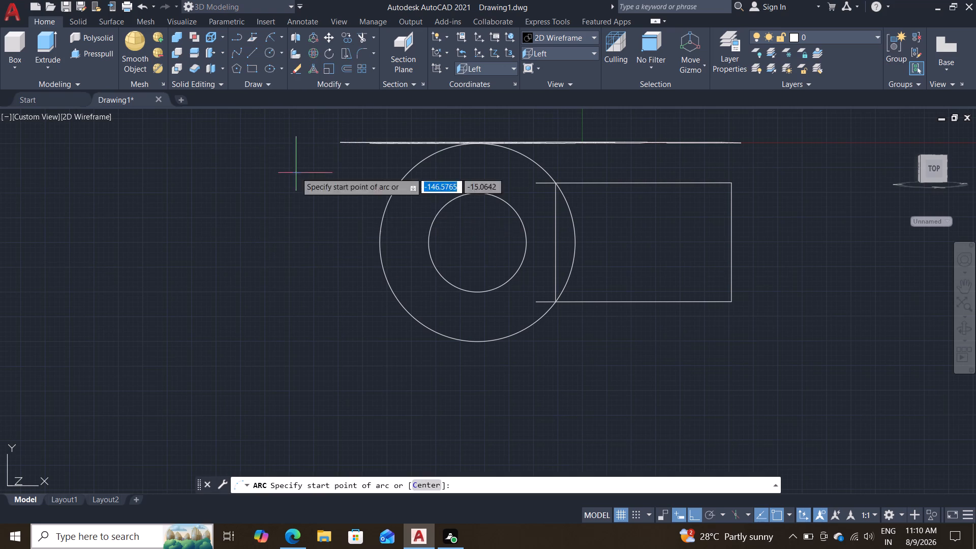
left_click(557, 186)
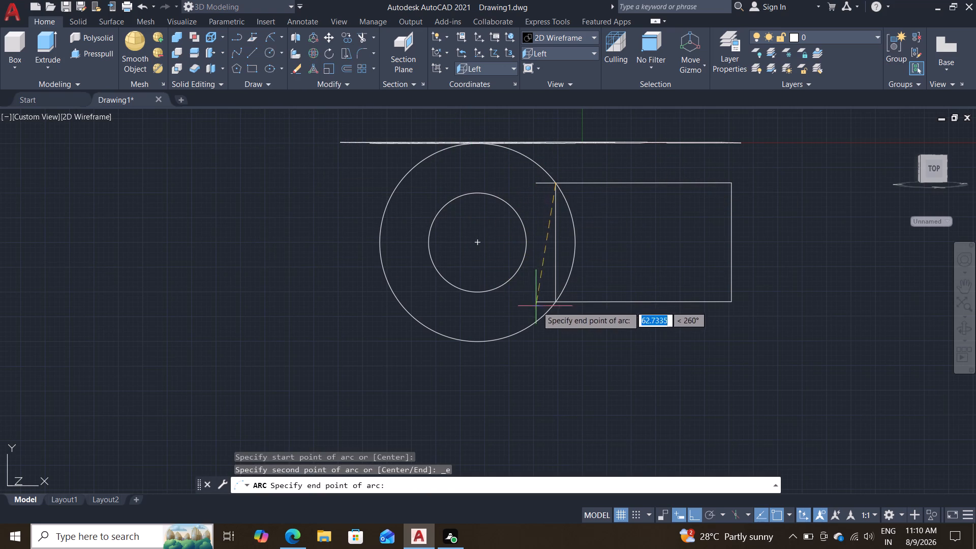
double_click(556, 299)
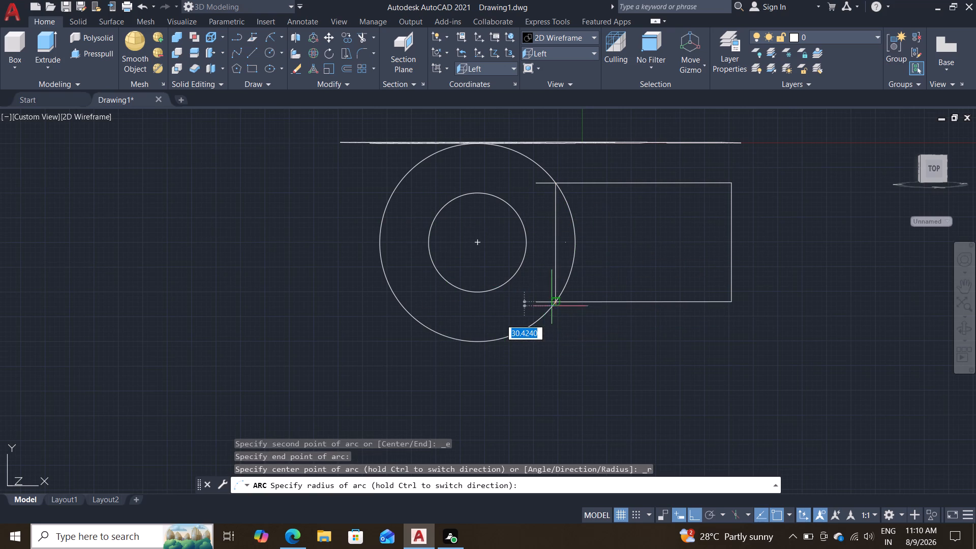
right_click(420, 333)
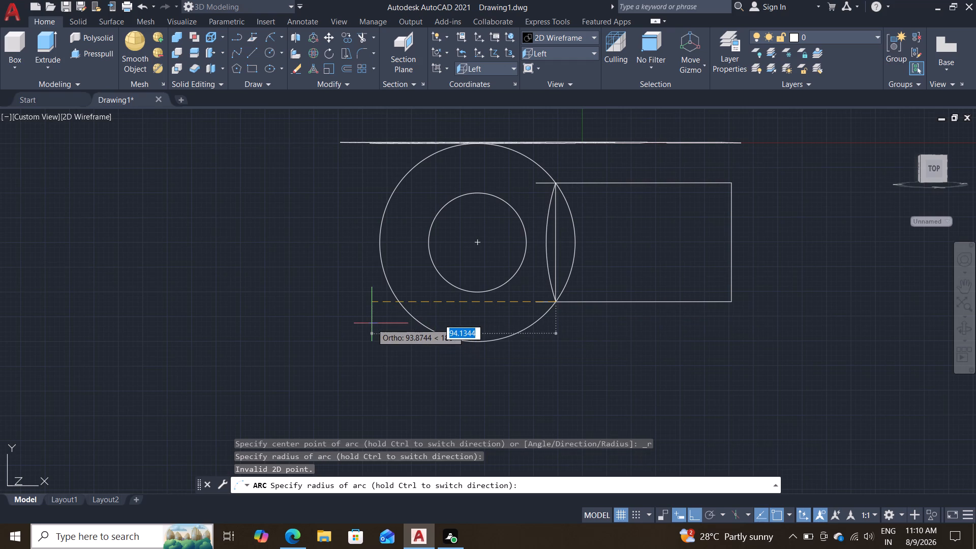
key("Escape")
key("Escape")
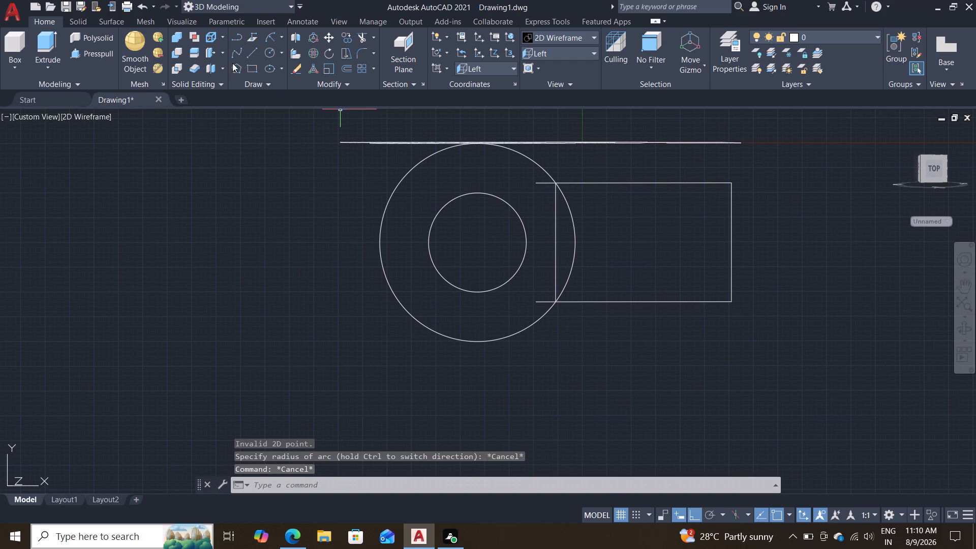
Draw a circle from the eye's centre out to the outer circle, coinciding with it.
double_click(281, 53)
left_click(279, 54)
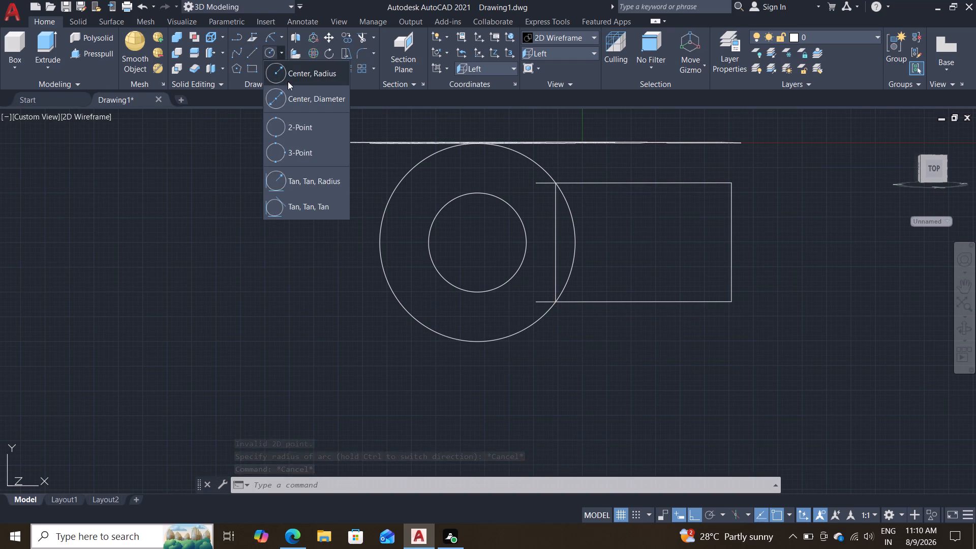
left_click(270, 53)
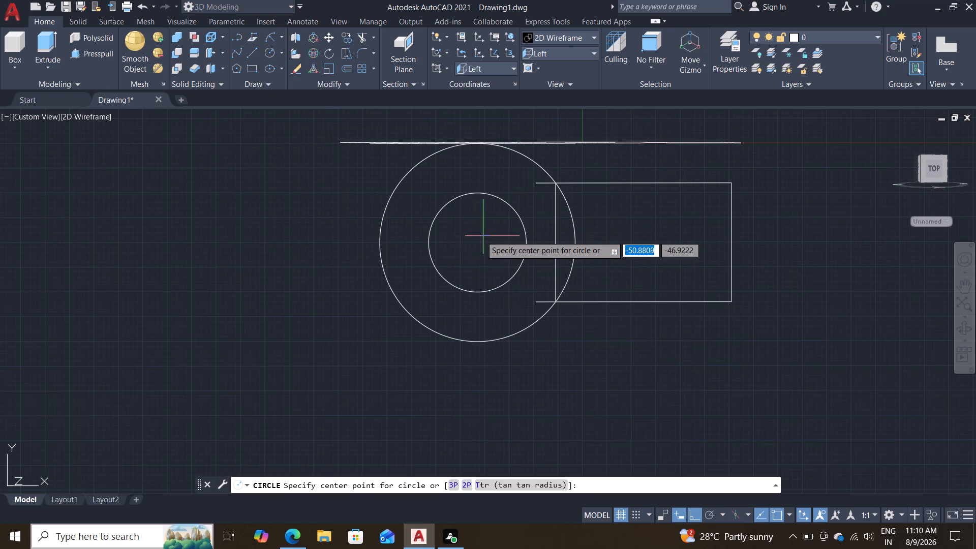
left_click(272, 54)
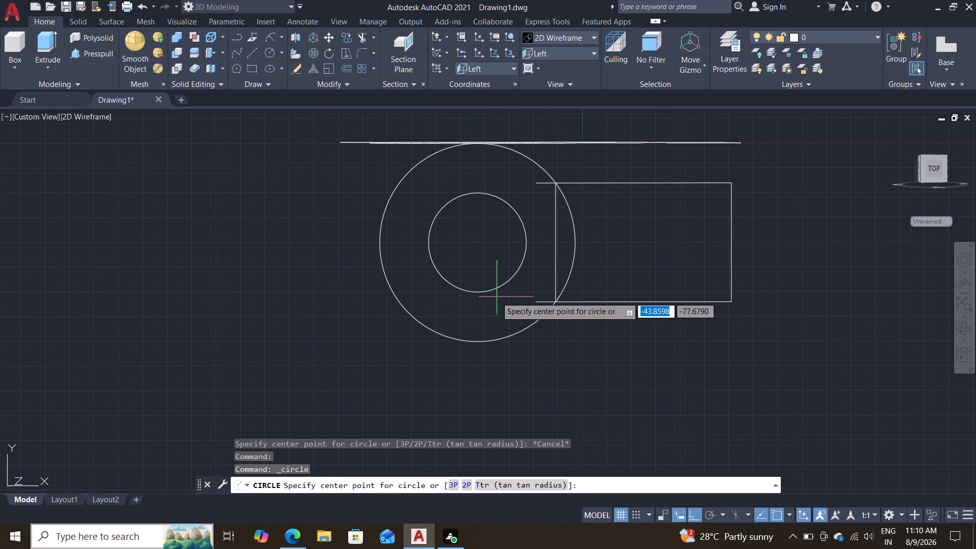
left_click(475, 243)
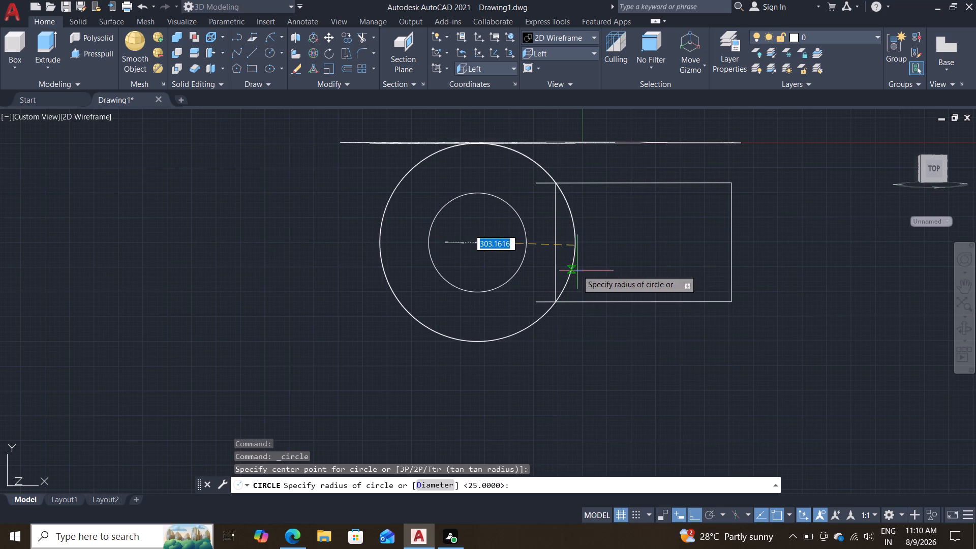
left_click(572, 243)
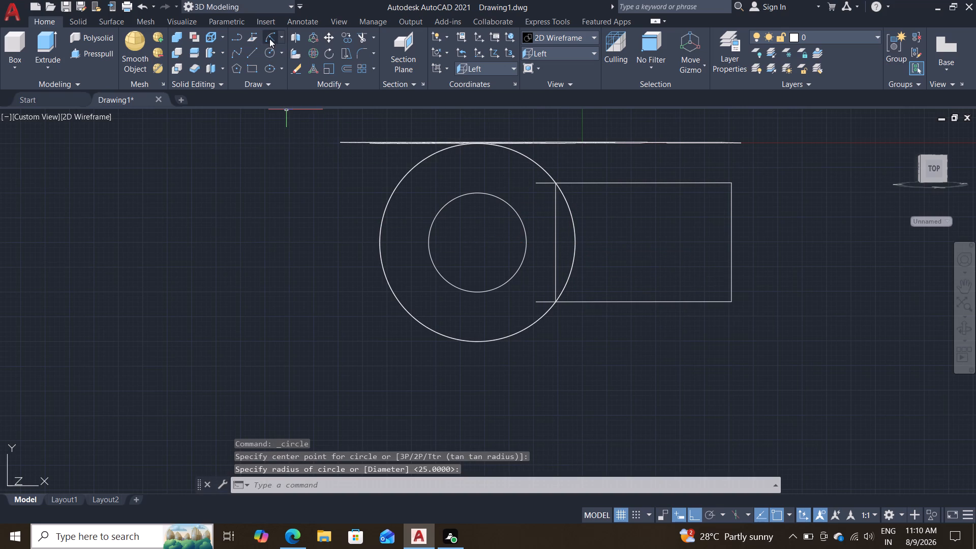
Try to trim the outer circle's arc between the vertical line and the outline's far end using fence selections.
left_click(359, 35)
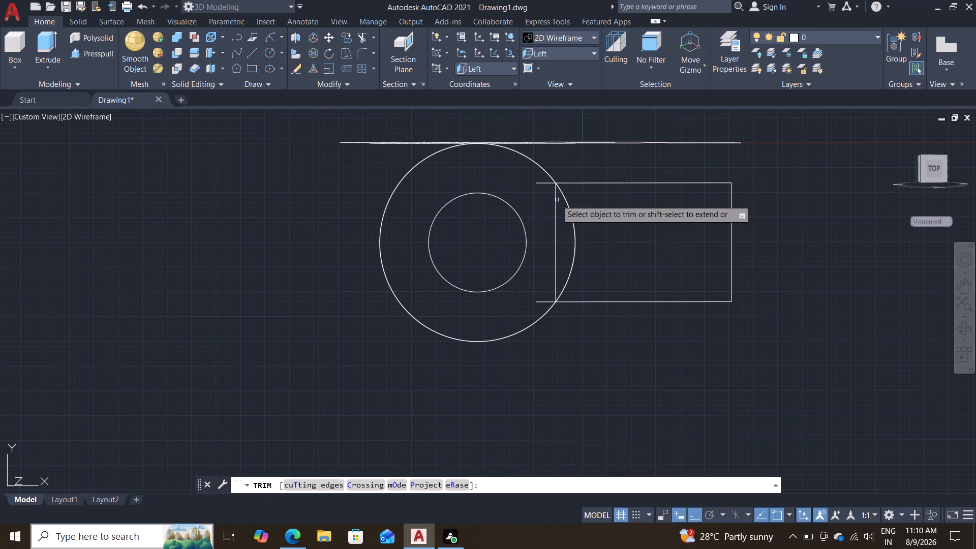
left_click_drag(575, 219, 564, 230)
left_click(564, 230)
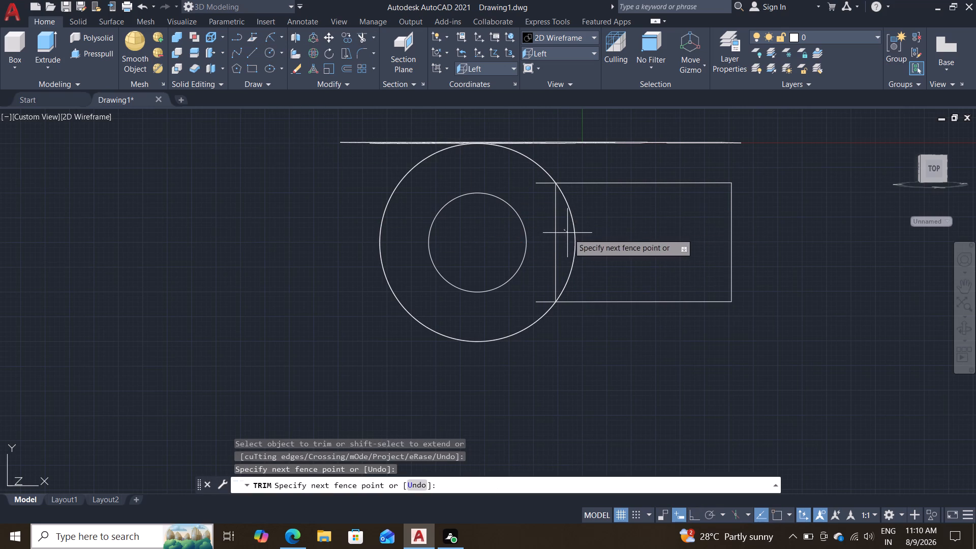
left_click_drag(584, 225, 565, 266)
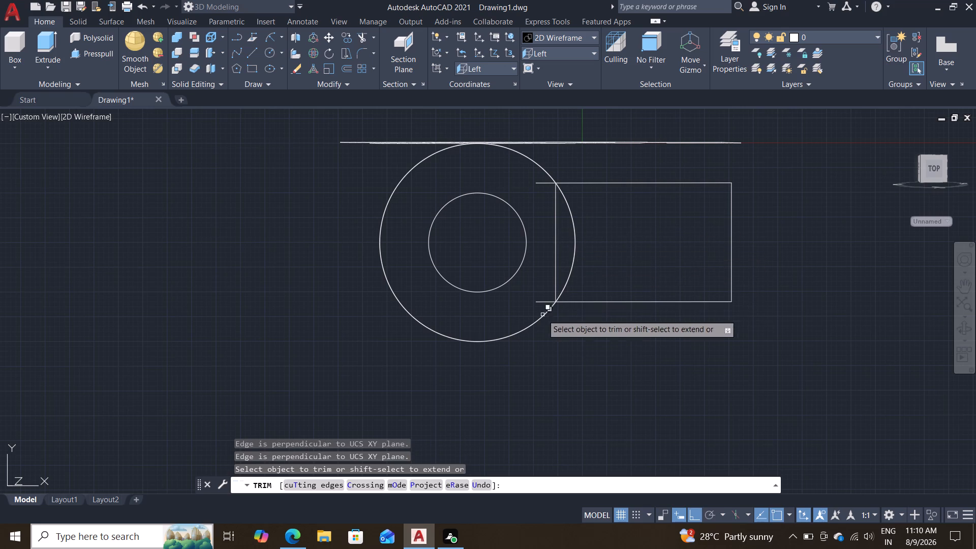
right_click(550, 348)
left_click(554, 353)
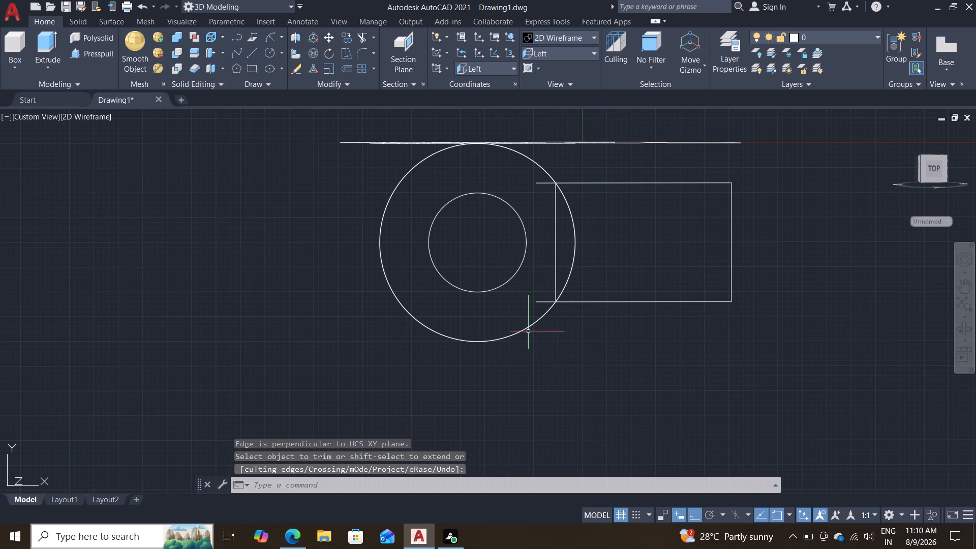
Delete both overlapping outer eye circles, keeping the inner circle.
left_click(527, 329)
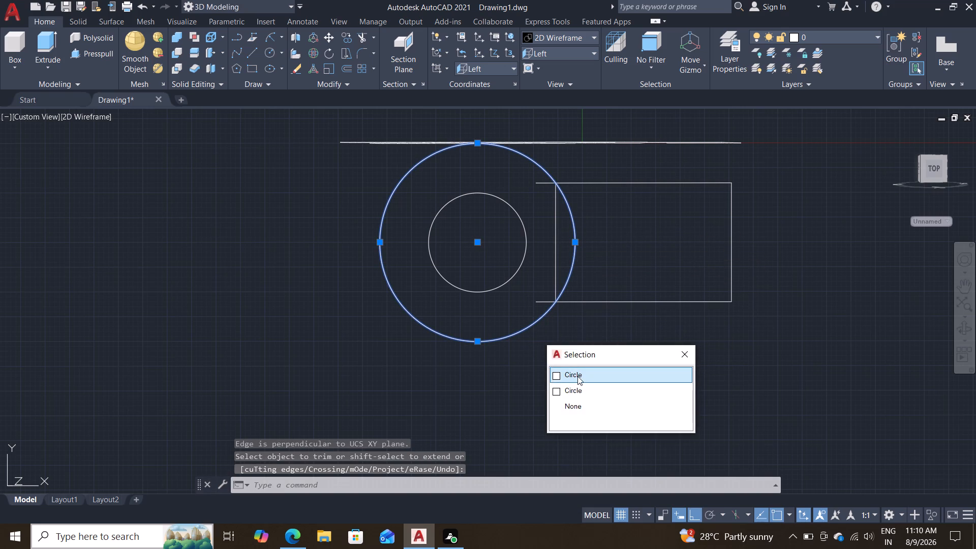
double_click(574, 394)
left_click(572, 378)
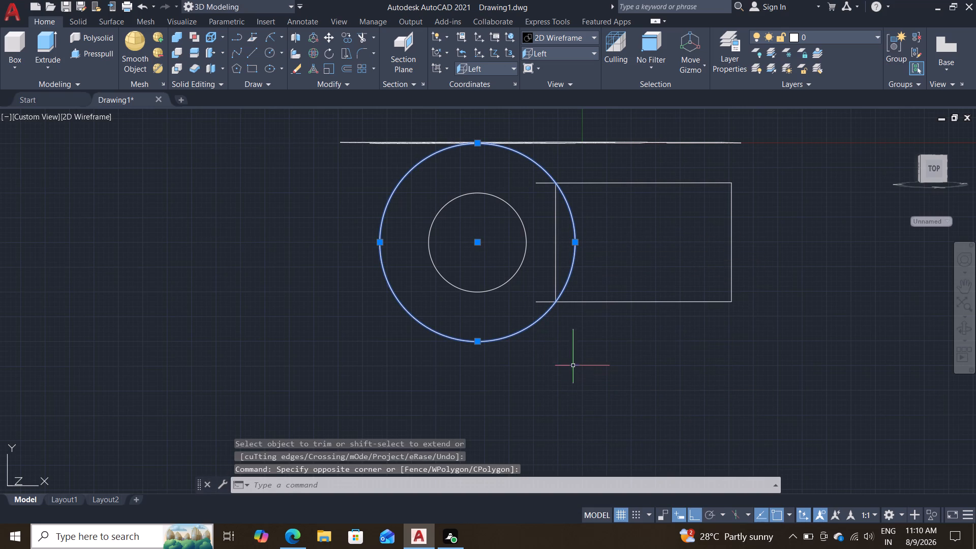
key("Delete")
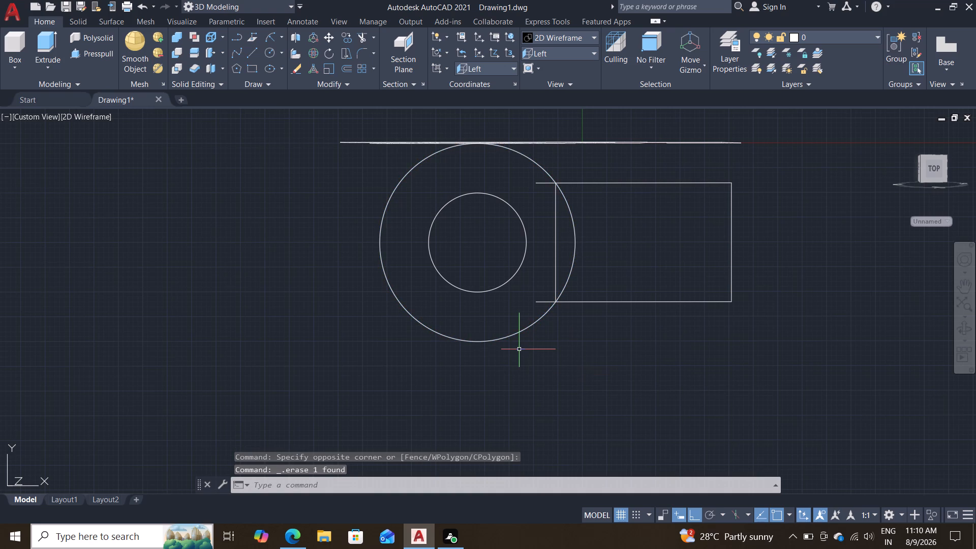
left_click(516, 334)
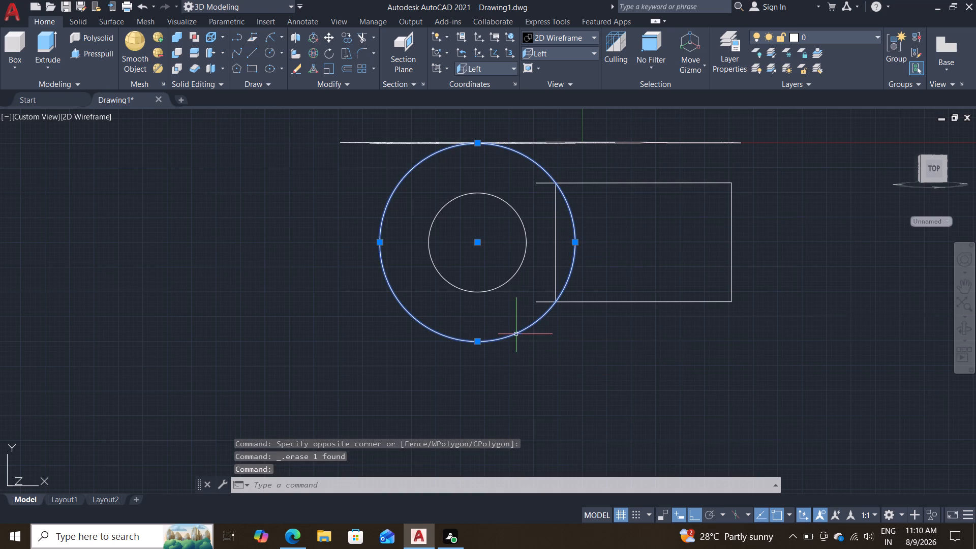
key("Delete")
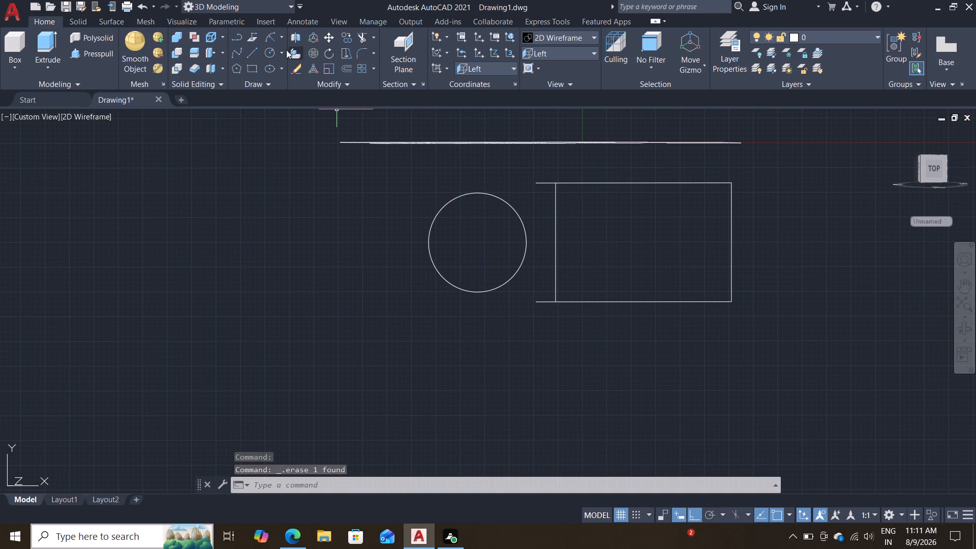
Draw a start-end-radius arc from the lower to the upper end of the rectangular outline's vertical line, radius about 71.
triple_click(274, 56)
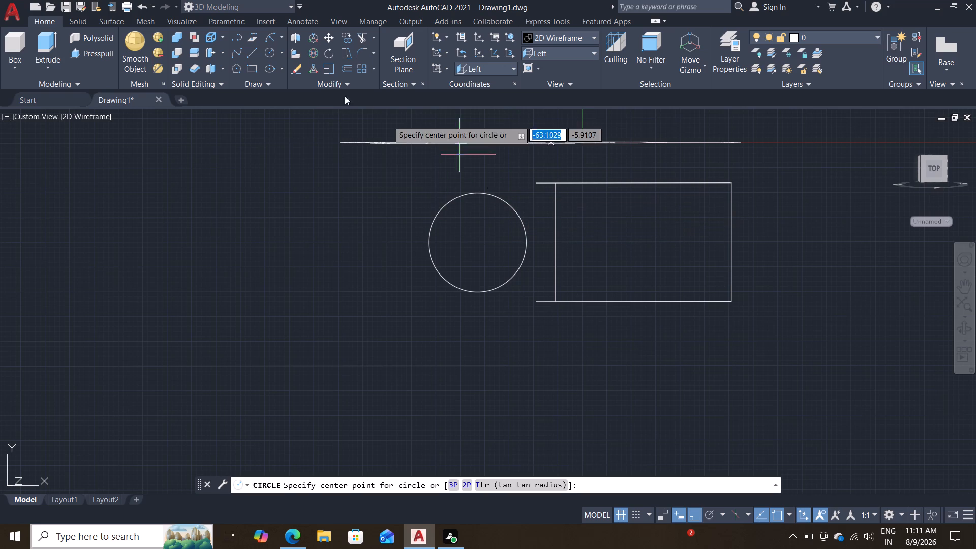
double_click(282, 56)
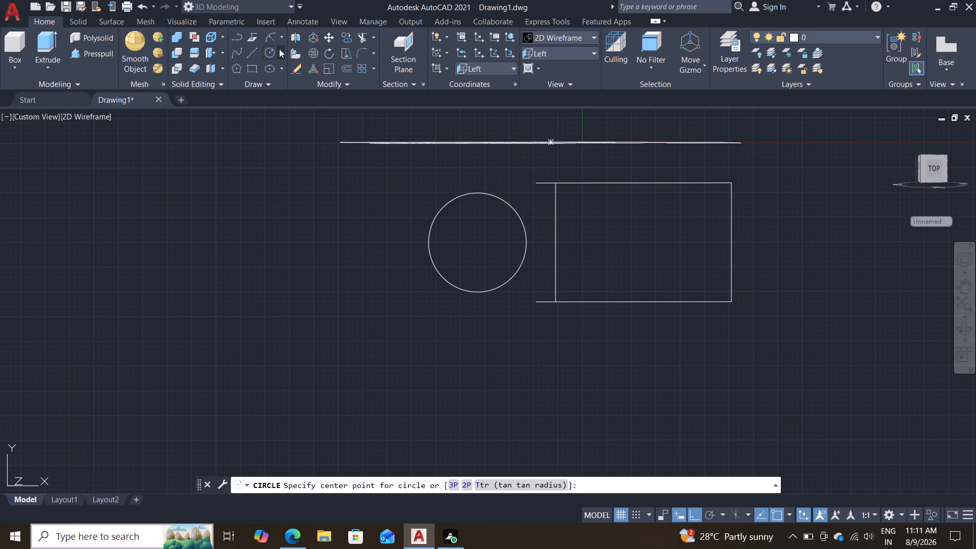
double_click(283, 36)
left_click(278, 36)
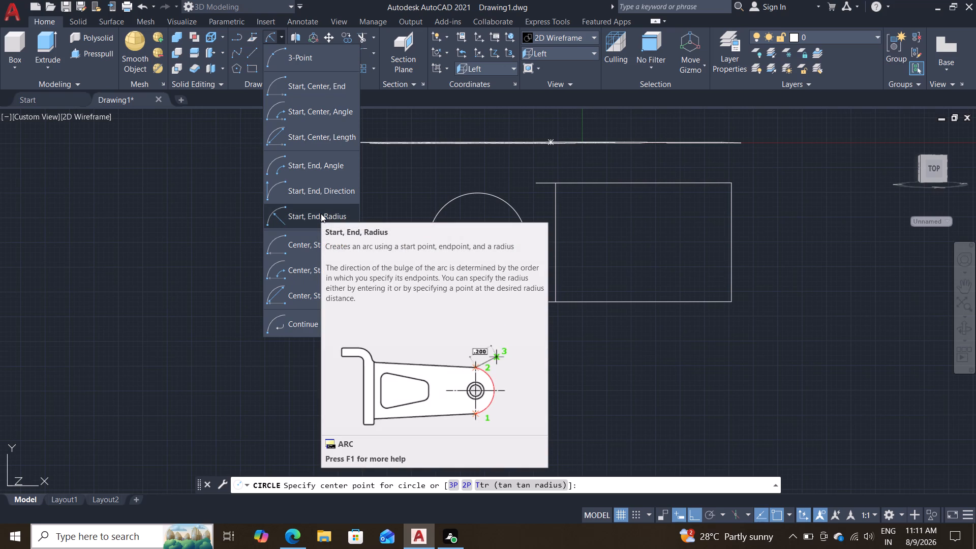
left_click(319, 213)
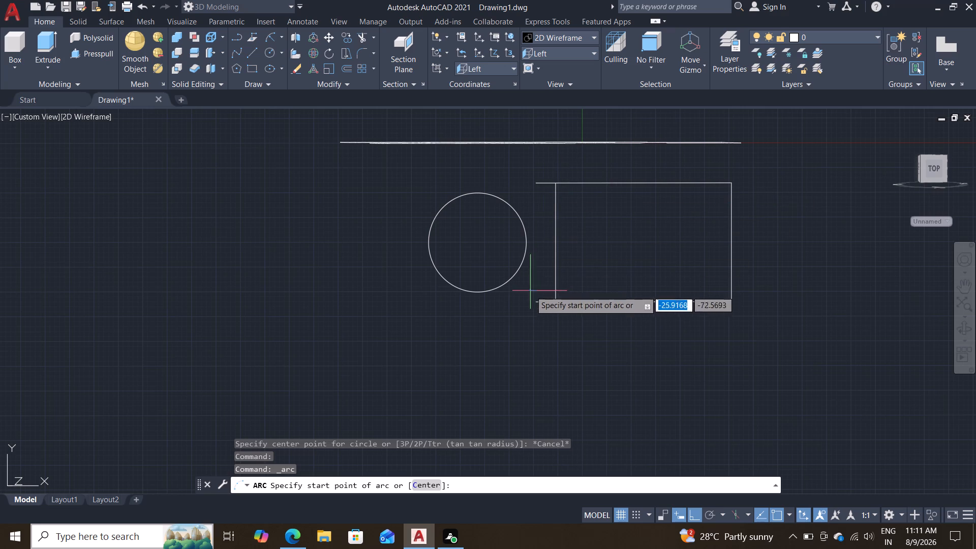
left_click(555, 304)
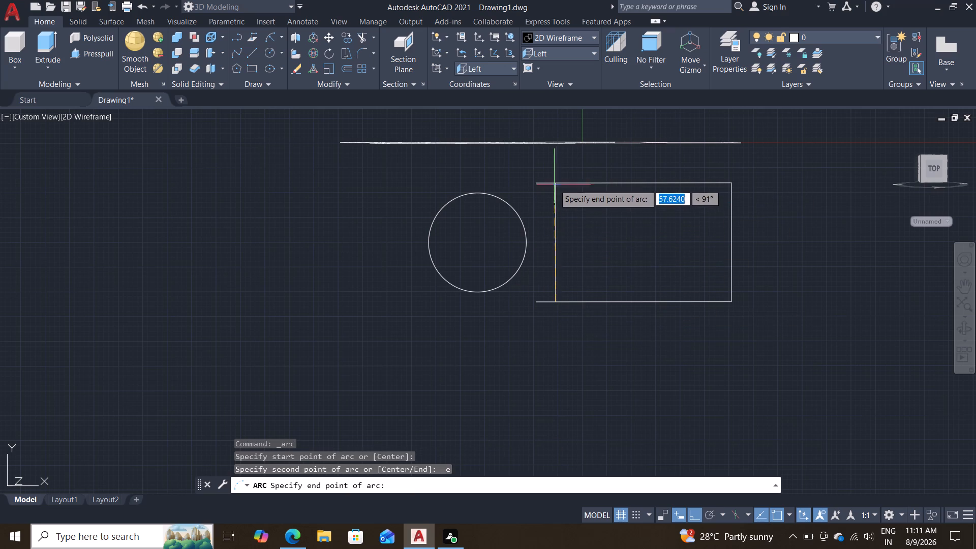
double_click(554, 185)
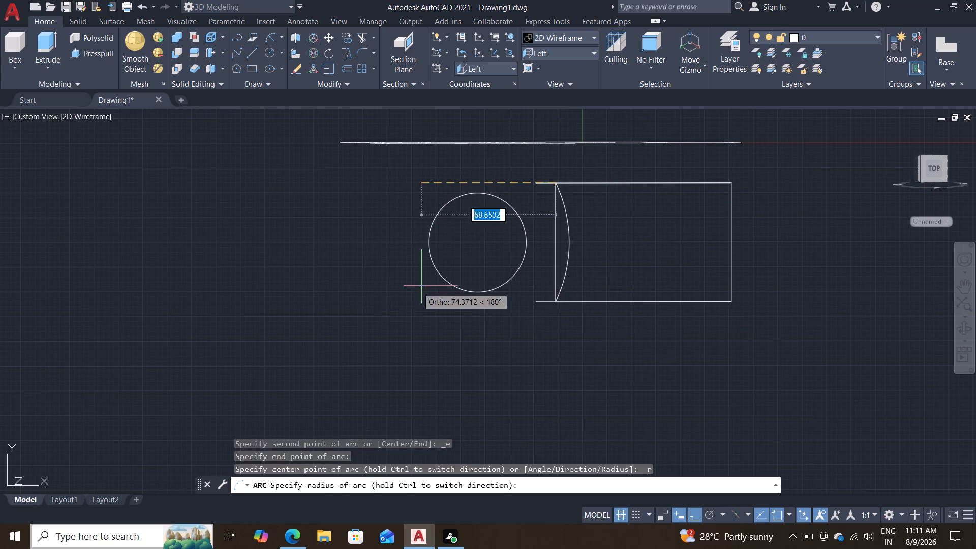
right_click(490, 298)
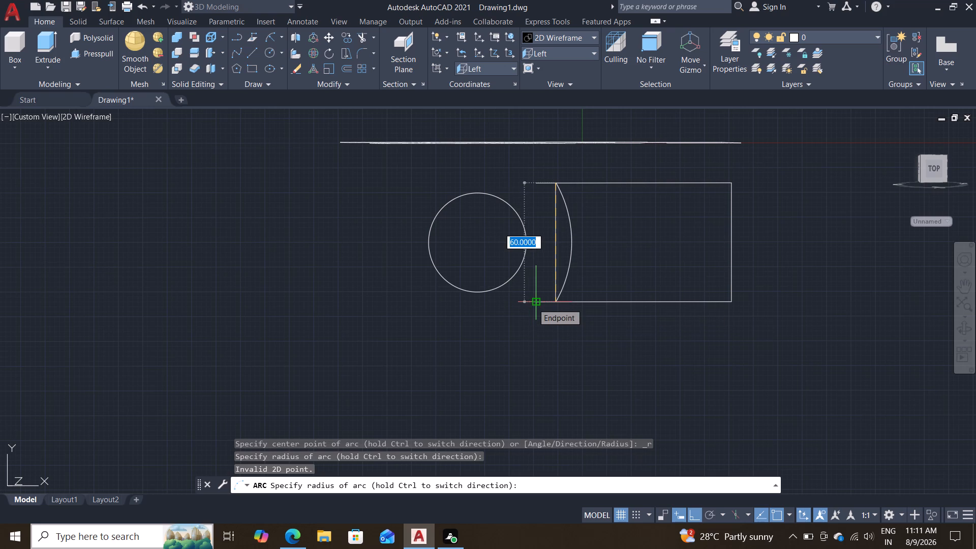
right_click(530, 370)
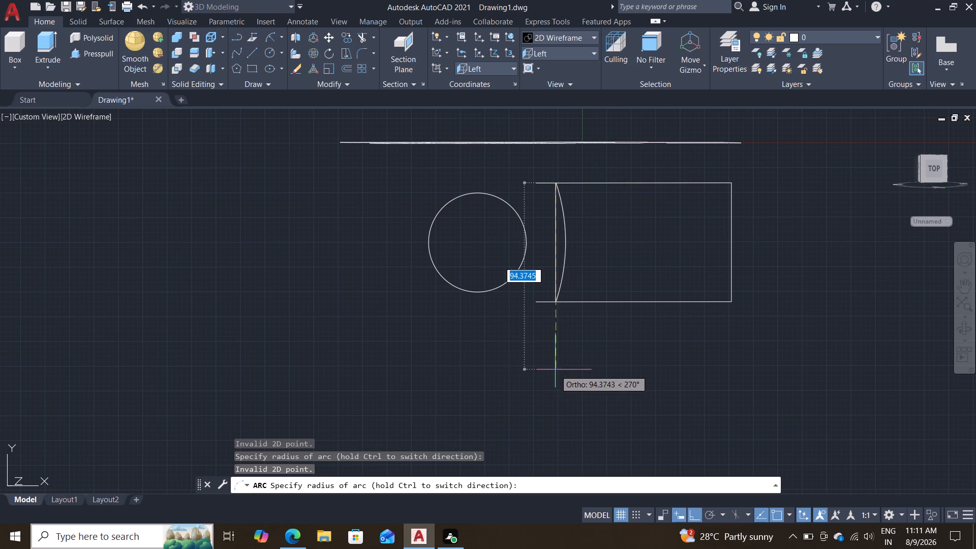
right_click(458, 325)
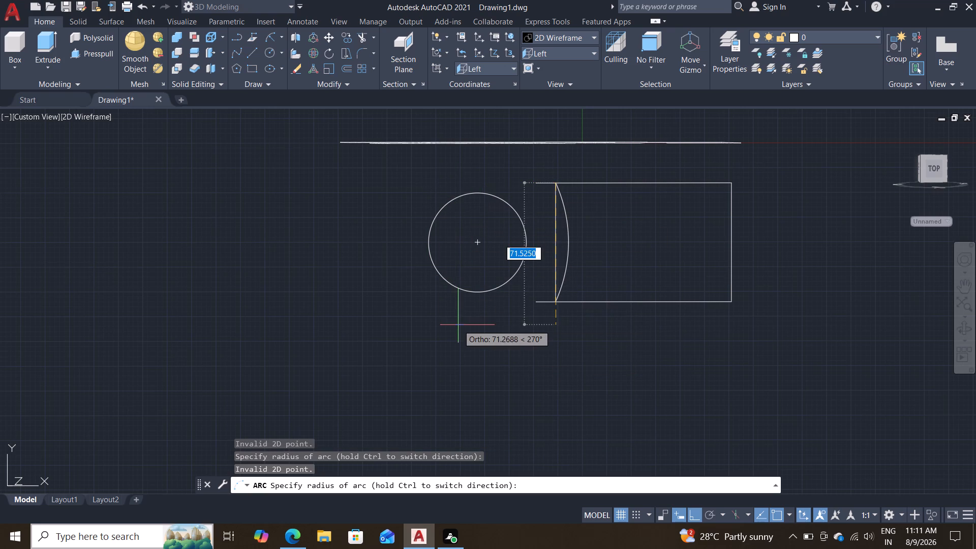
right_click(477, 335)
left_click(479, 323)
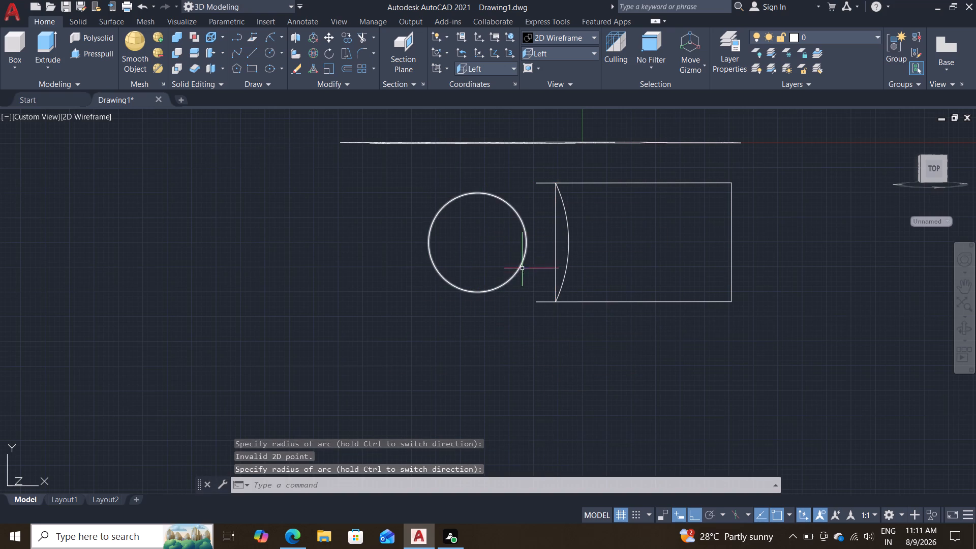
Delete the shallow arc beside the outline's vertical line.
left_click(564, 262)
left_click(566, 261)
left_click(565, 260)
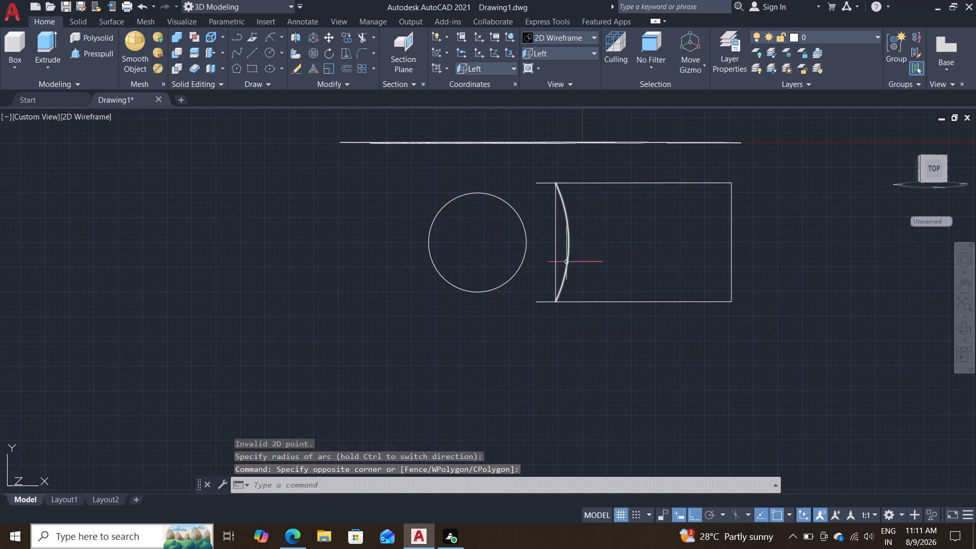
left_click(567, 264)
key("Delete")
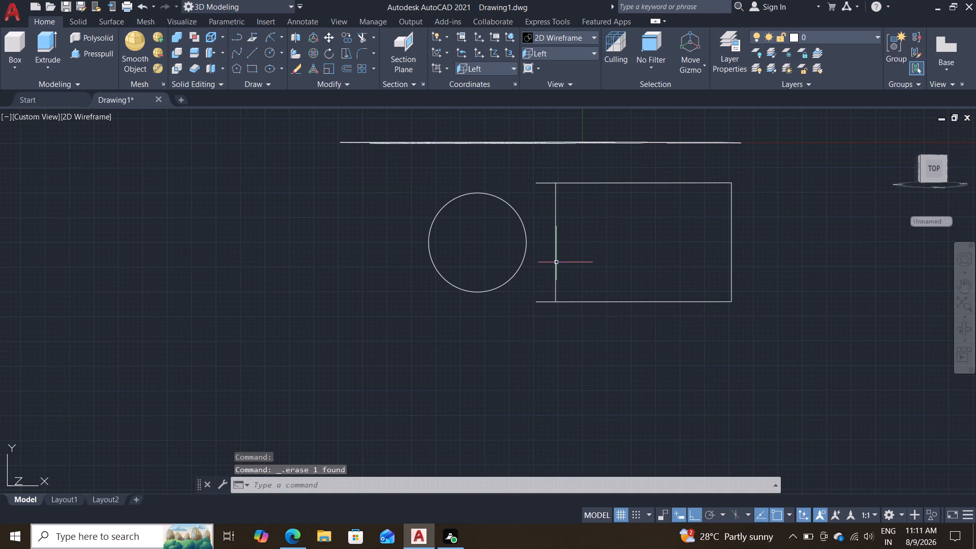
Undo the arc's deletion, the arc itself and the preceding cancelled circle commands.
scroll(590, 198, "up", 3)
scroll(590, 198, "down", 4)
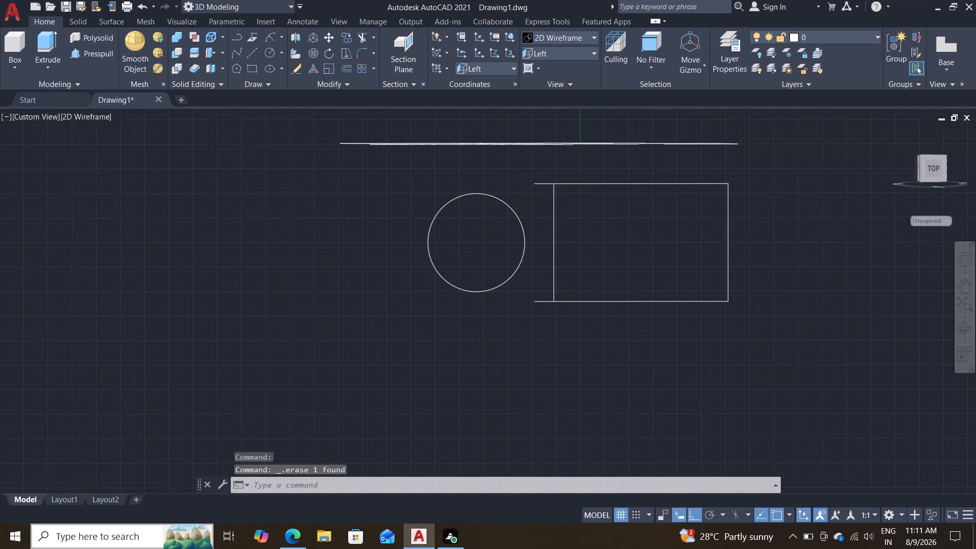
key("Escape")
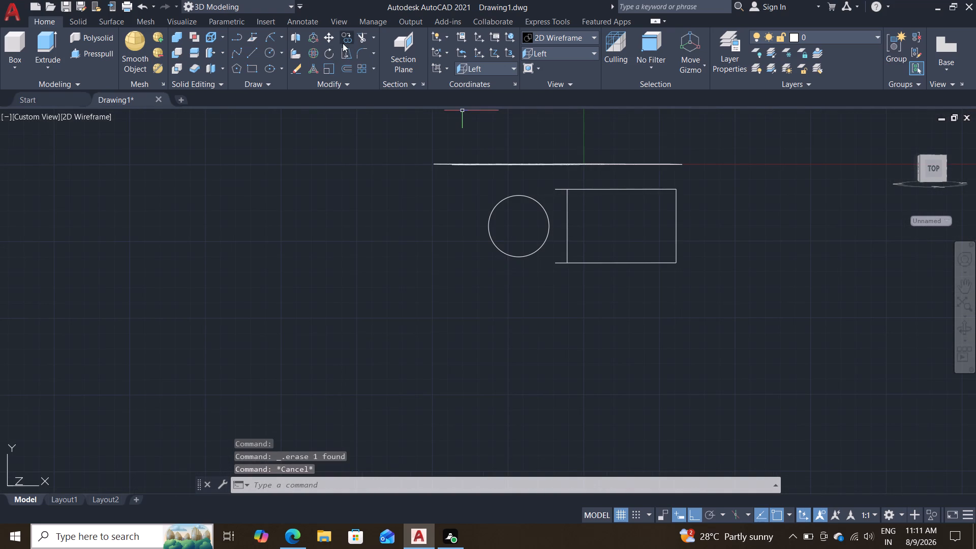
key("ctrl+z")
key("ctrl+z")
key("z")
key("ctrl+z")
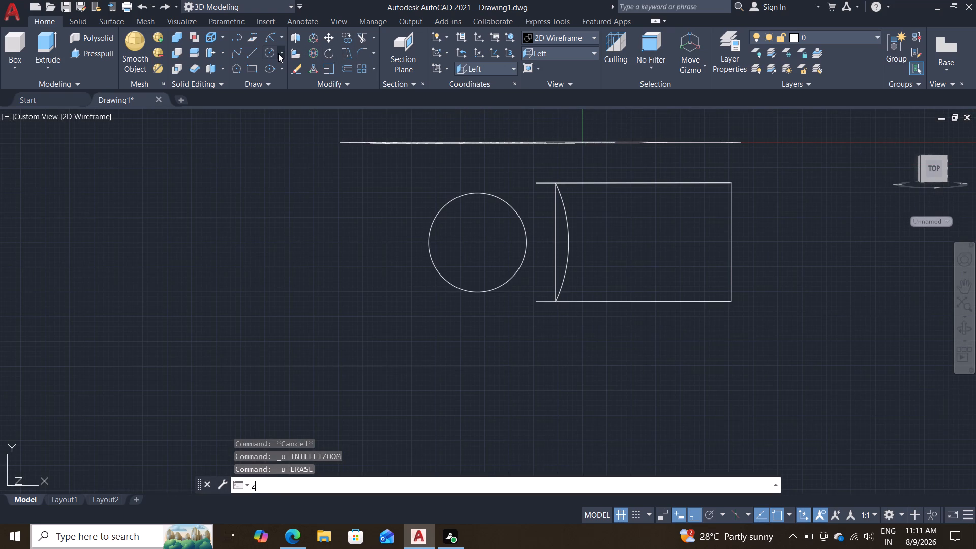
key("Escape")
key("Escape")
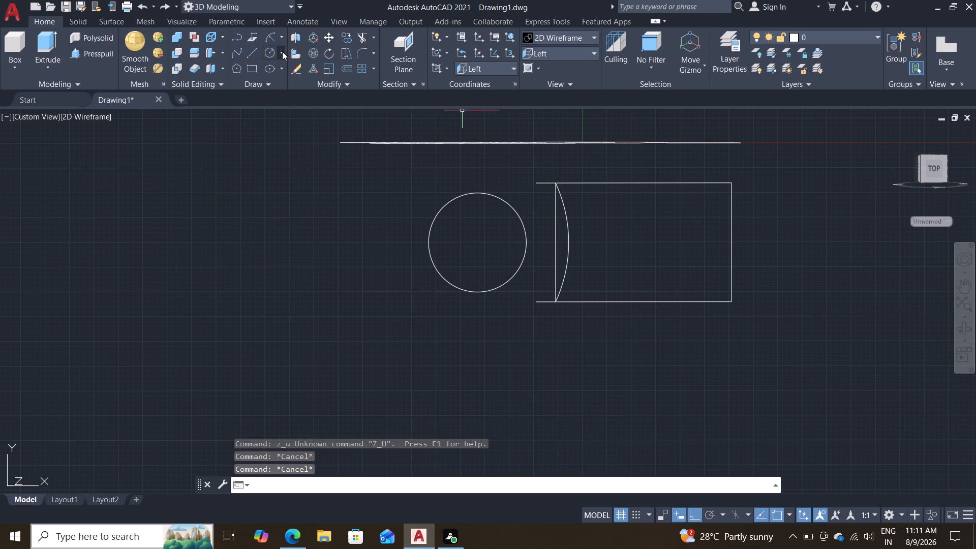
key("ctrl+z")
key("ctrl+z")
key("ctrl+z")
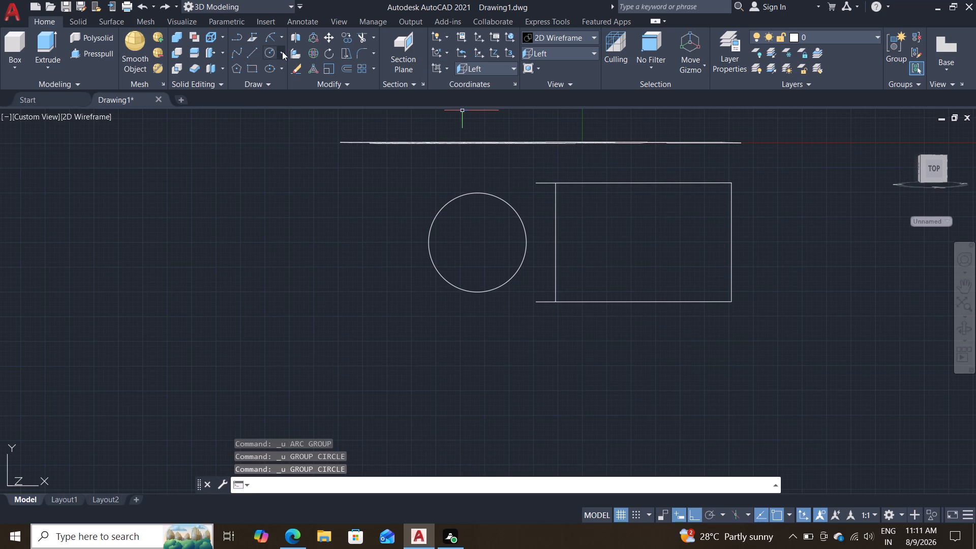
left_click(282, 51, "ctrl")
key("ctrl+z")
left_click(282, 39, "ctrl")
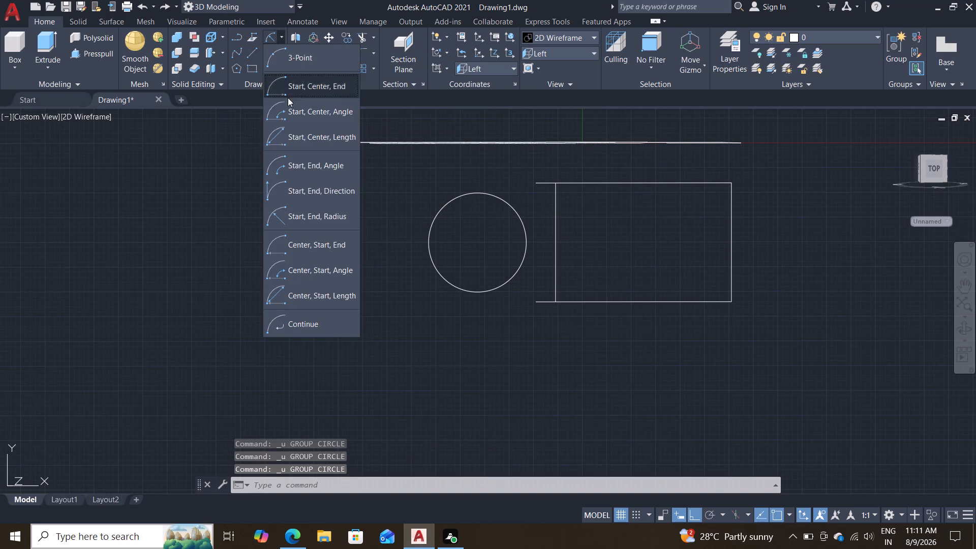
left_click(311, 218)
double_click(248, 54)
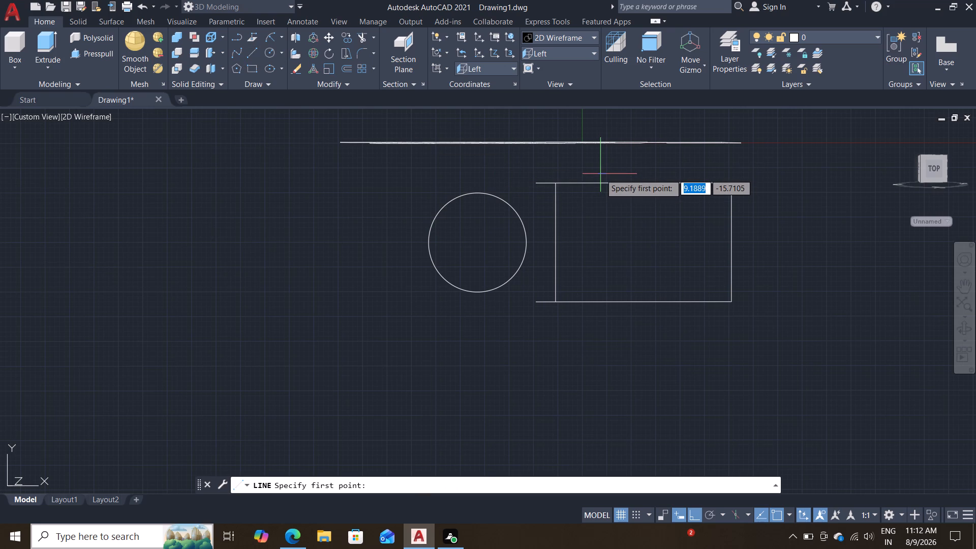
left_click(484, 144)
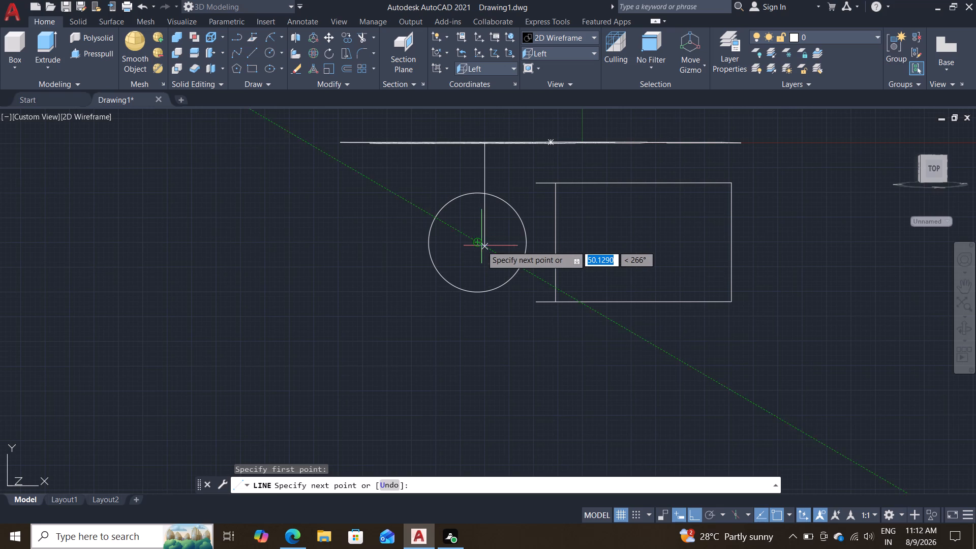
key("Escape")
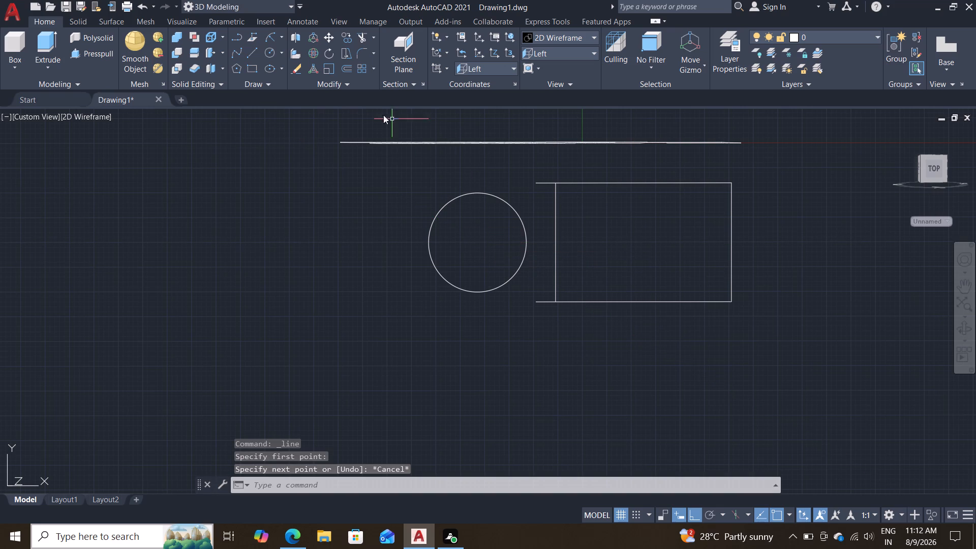
Draw a 50-unit vertical line from the circle's centre up to the horizontal line above it.
left_click(254, 52)
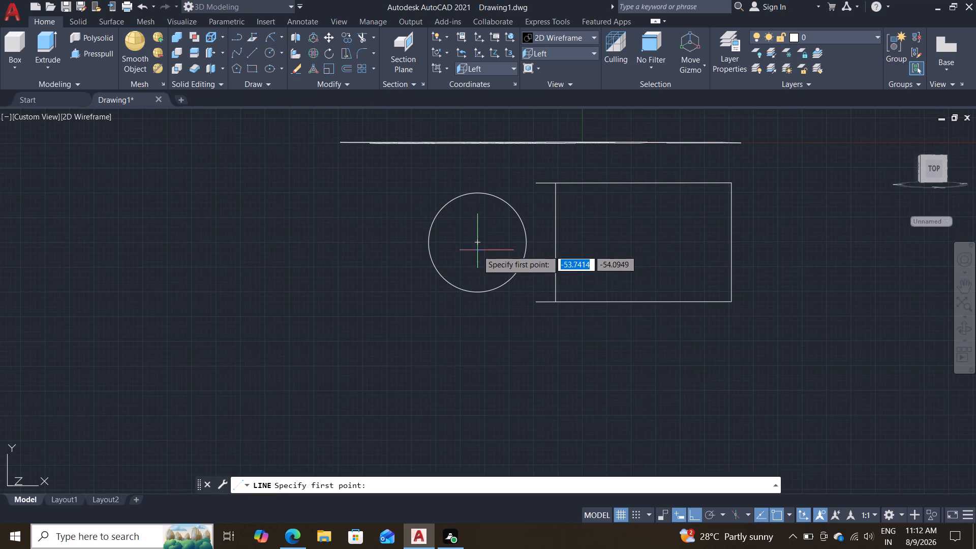
left_click(478, 243)
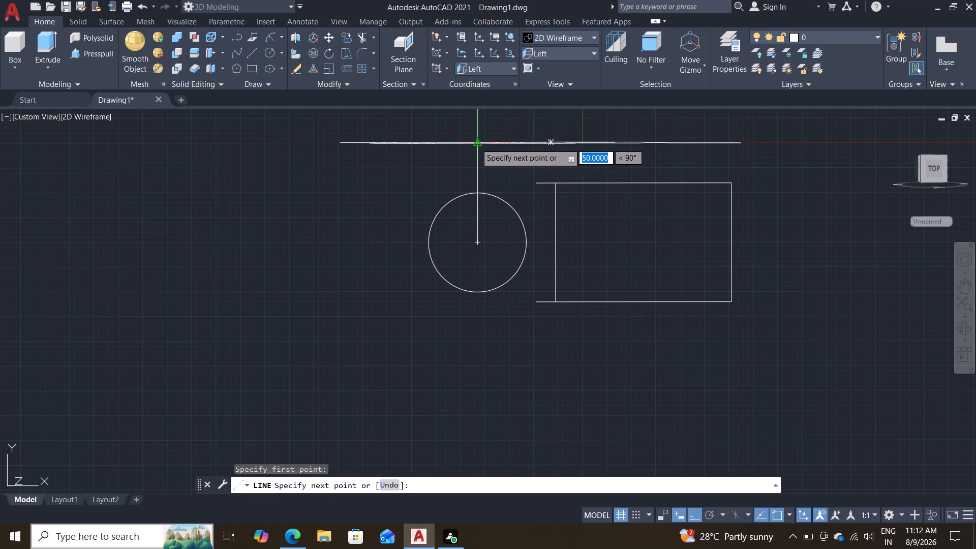
left_click(476, 143)
key("Escape")
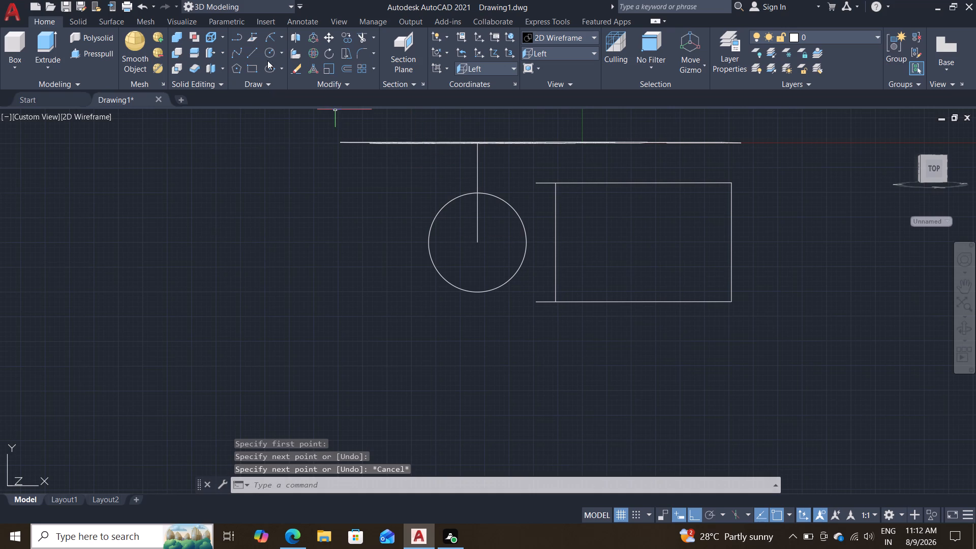
Draw a 50-unit vertical line straight down from the circle's centre.
left_click(249, 48)
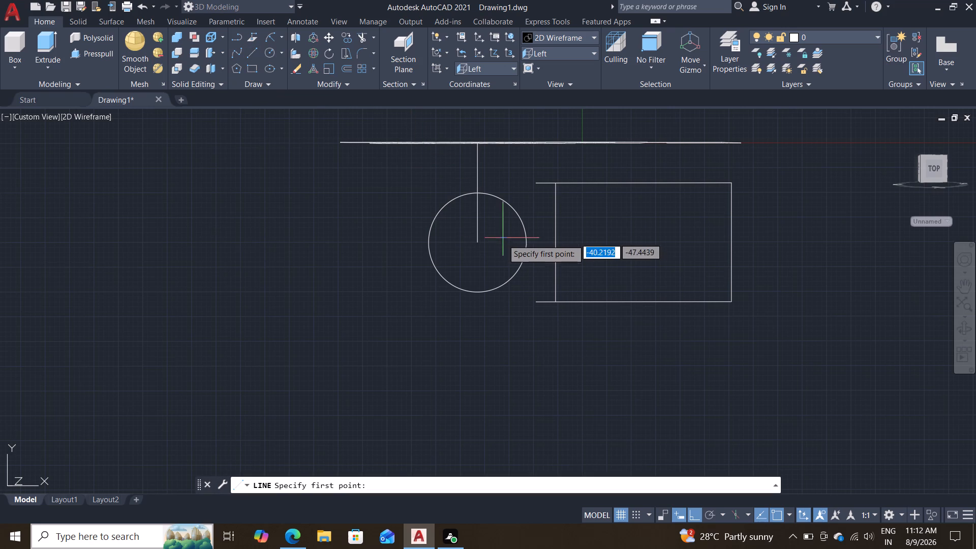
double_click(480, 242)
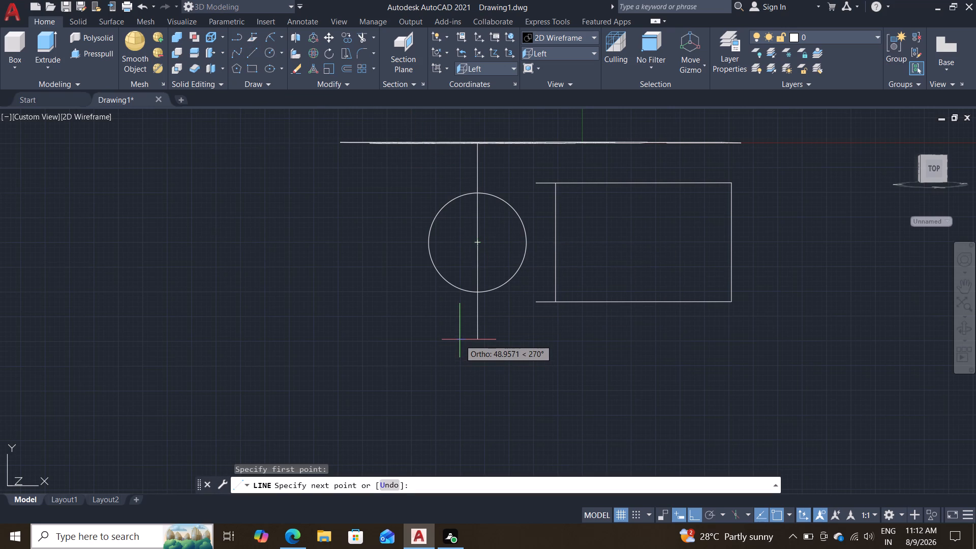
type("50")
key("Return")
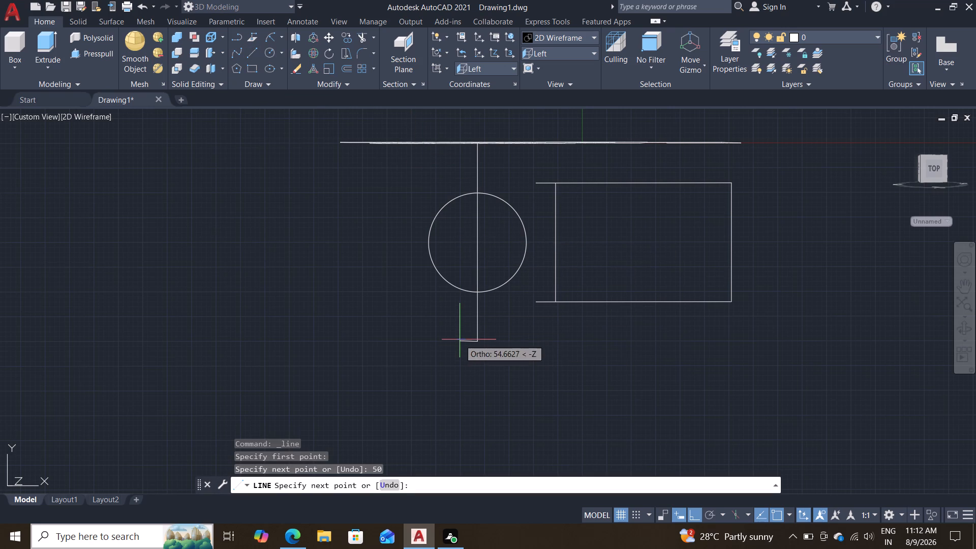
key("Escape")
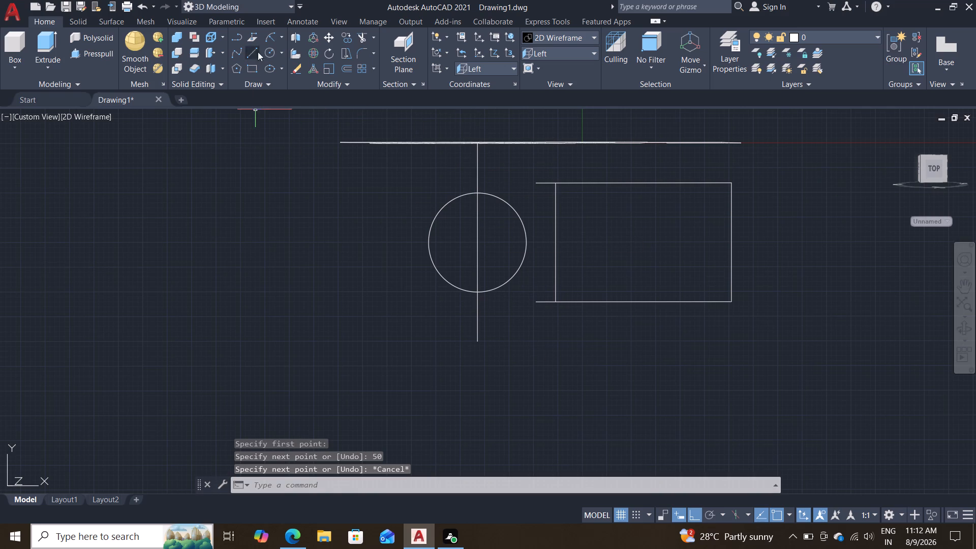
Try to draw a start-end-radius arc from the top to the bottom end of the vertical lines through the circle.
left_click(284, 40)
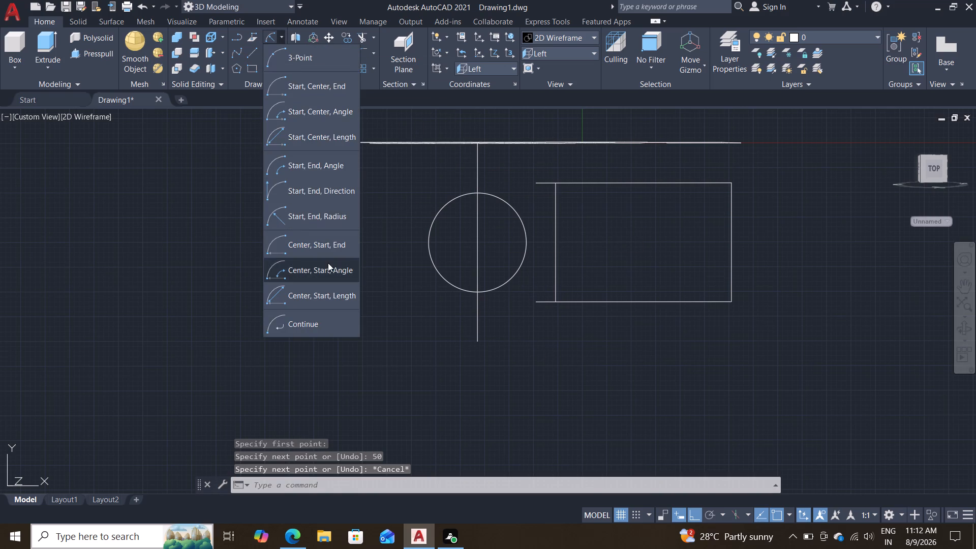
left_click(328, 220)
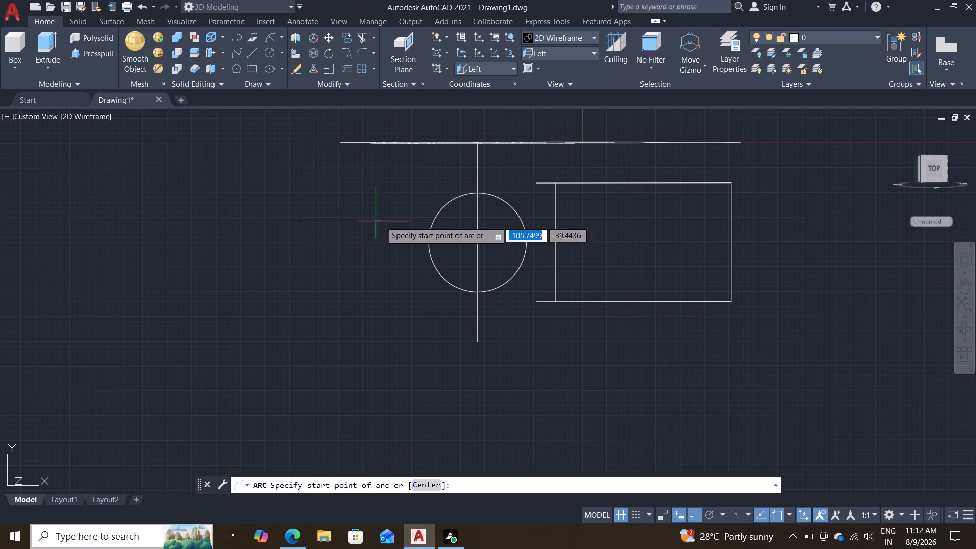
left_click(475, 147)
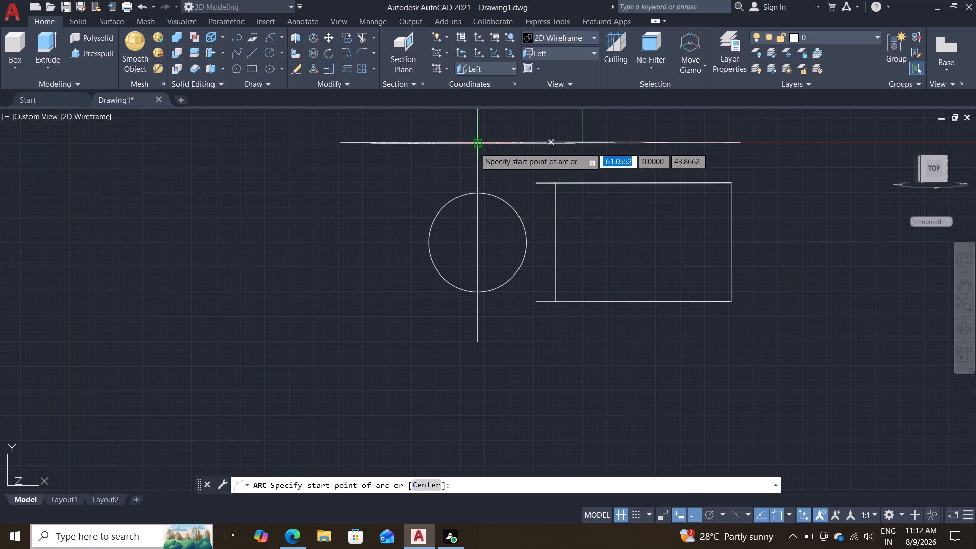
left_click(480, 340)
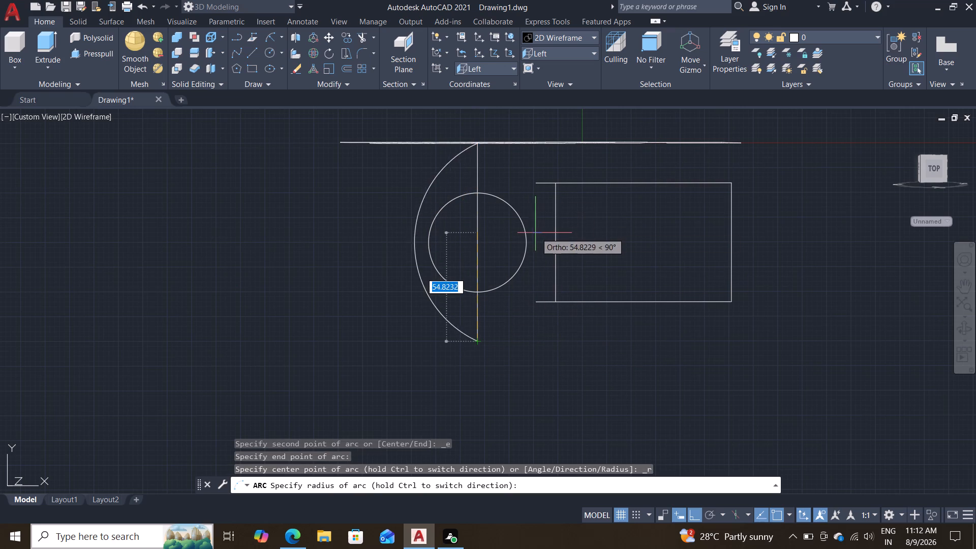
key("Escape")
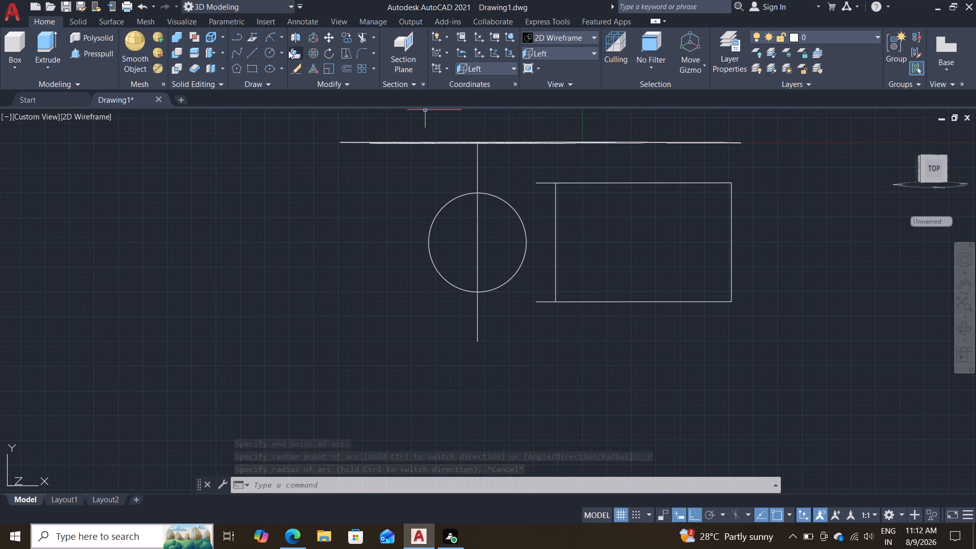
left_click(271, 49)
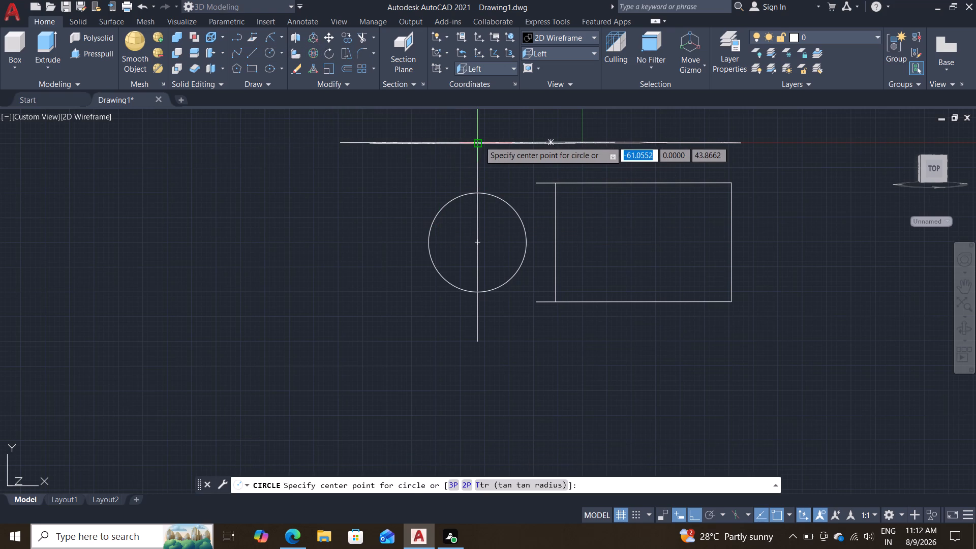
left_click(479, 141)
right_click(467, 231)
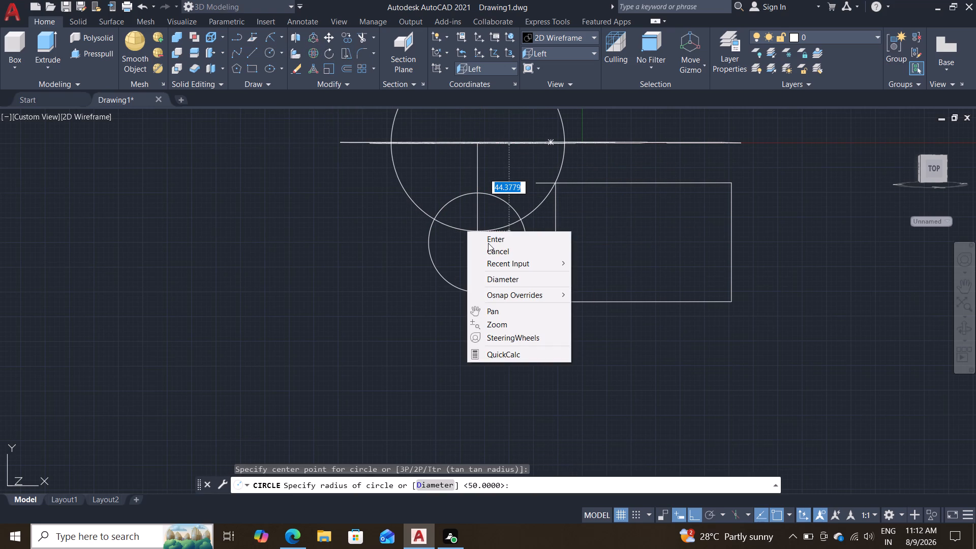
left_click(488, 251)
Draw a start-end-radius arc of radius 50 from the top to the bottom end of the vertical lines through the circle.
double_click(268, 34)
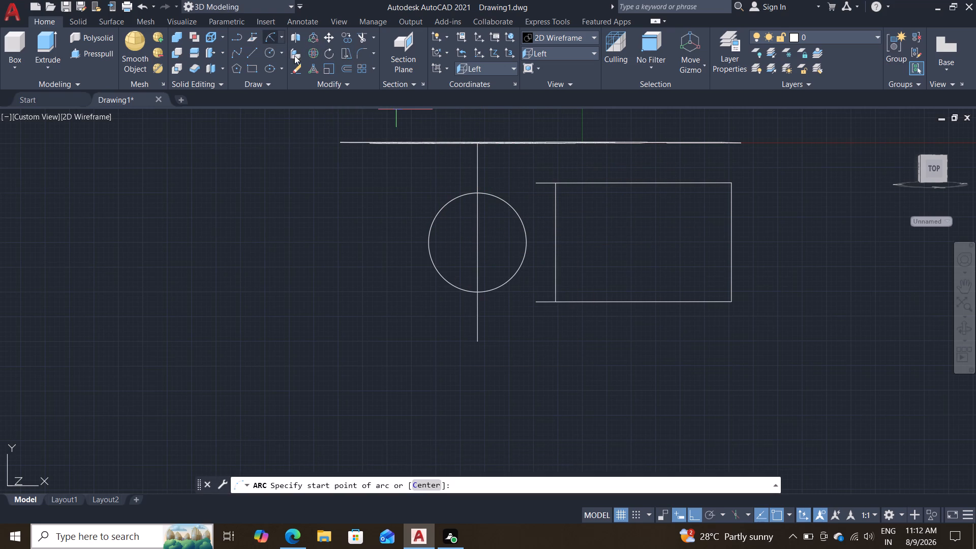
left_click(474, 145)
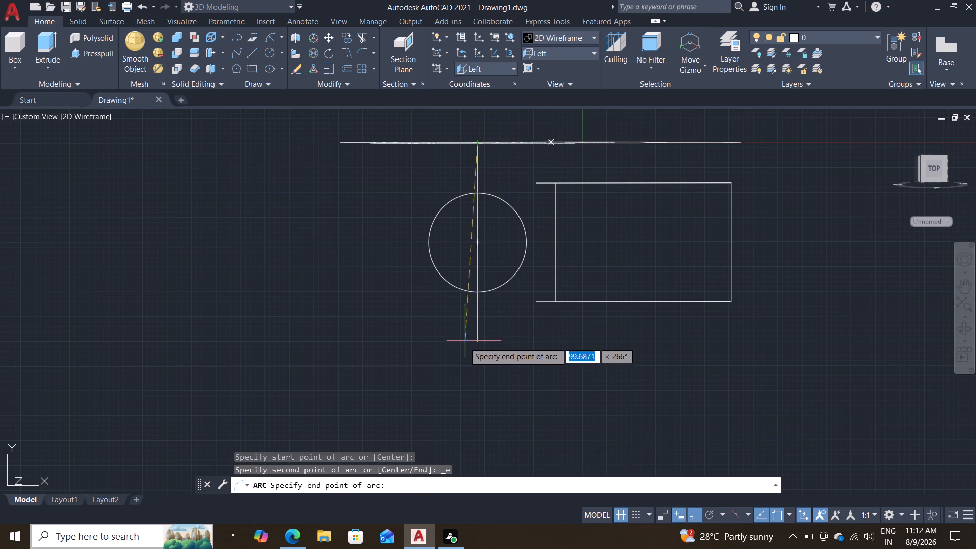
left_click(474, 345)
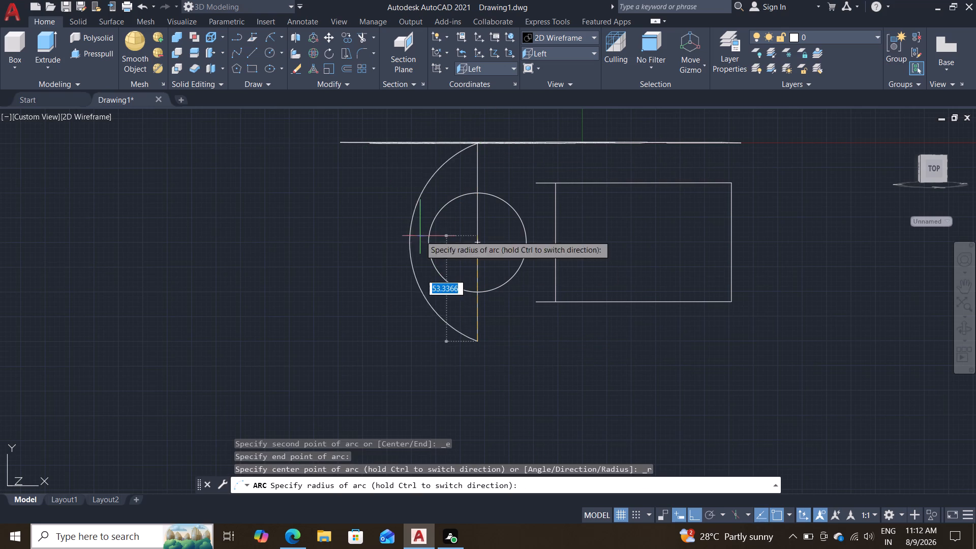
type("50")
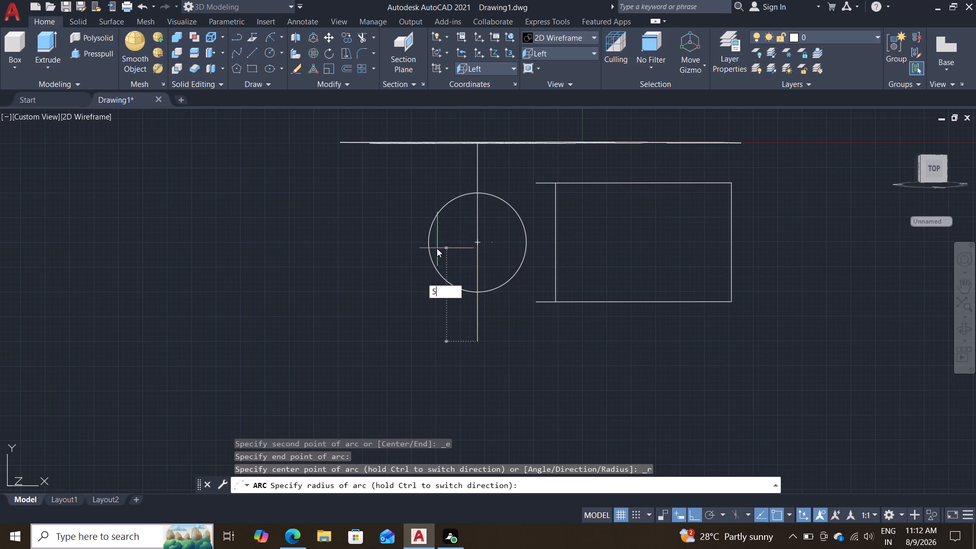
key("Return")
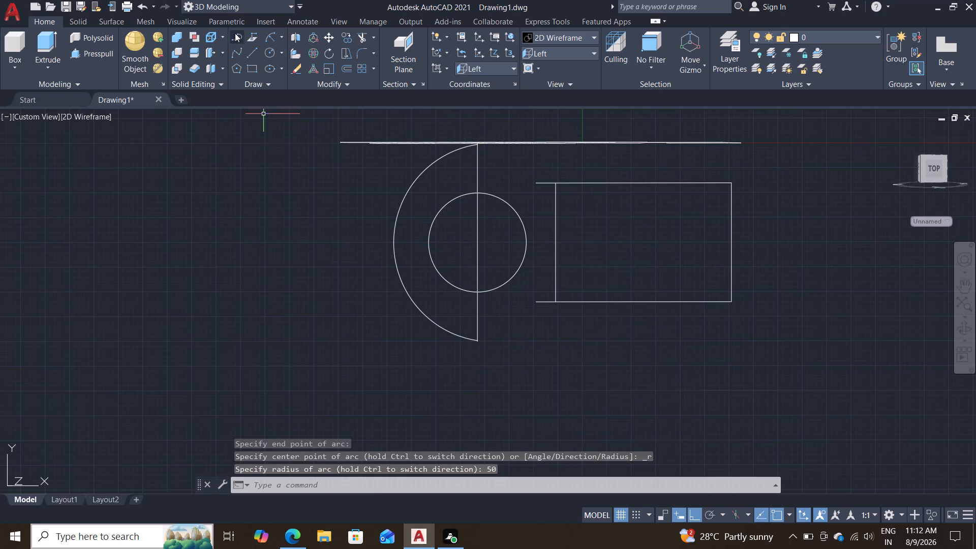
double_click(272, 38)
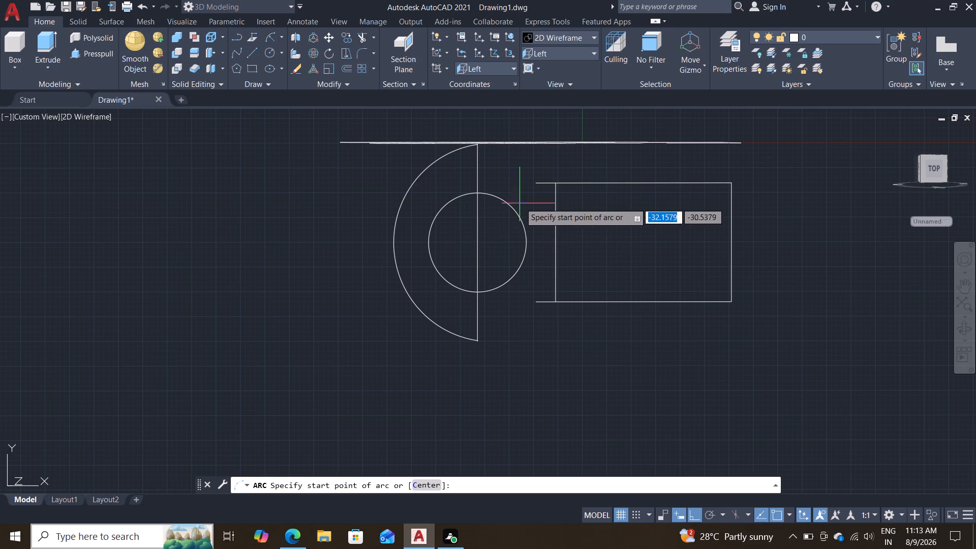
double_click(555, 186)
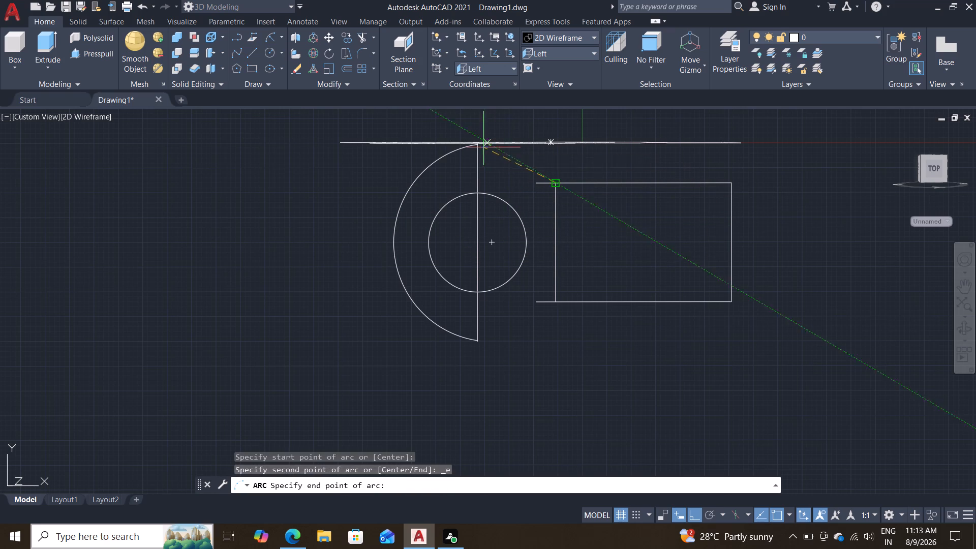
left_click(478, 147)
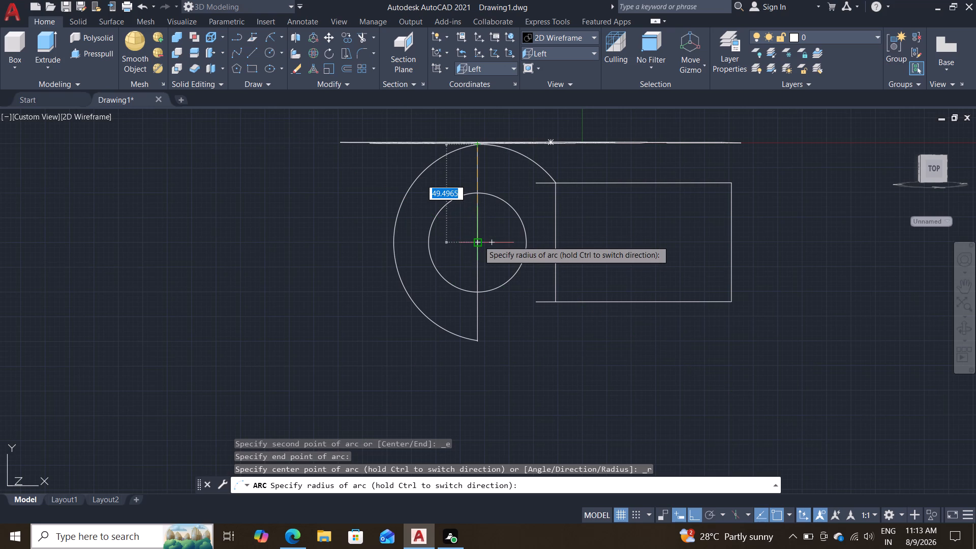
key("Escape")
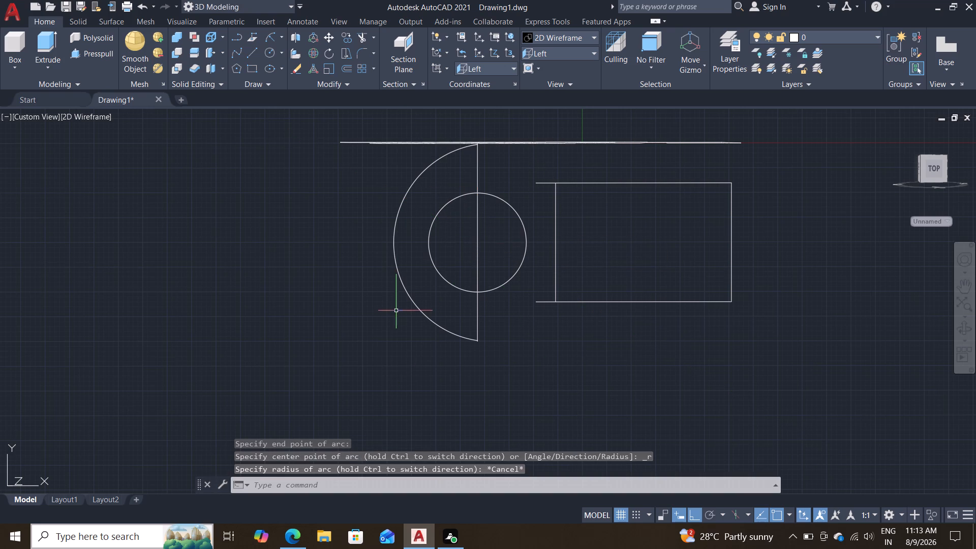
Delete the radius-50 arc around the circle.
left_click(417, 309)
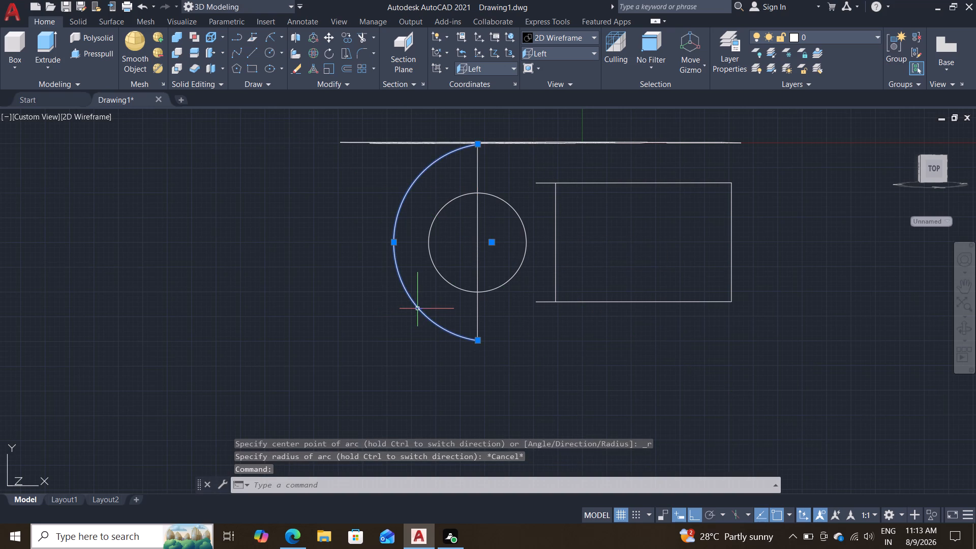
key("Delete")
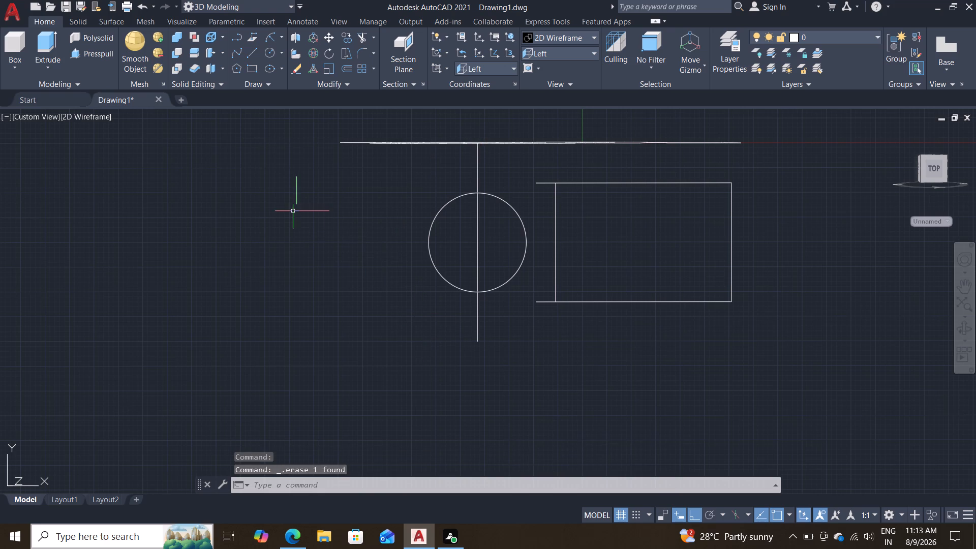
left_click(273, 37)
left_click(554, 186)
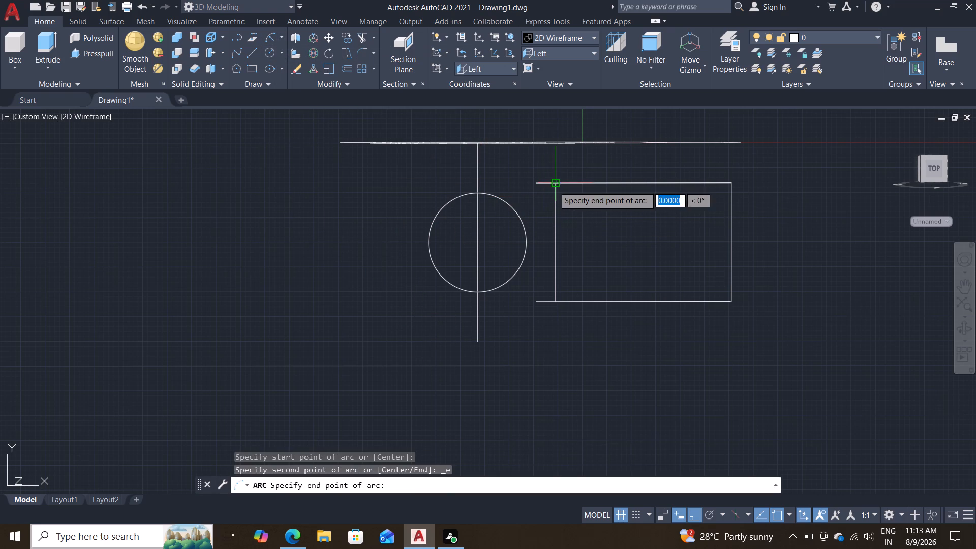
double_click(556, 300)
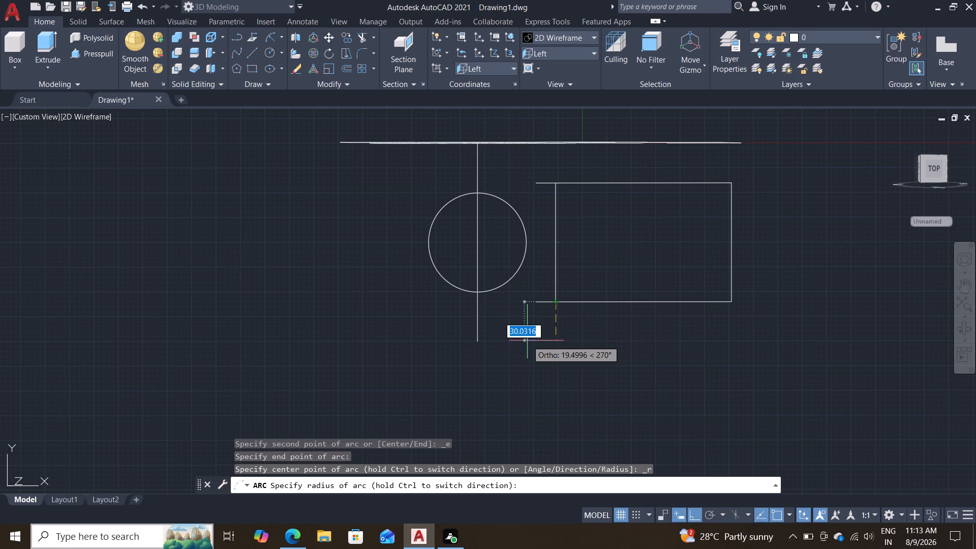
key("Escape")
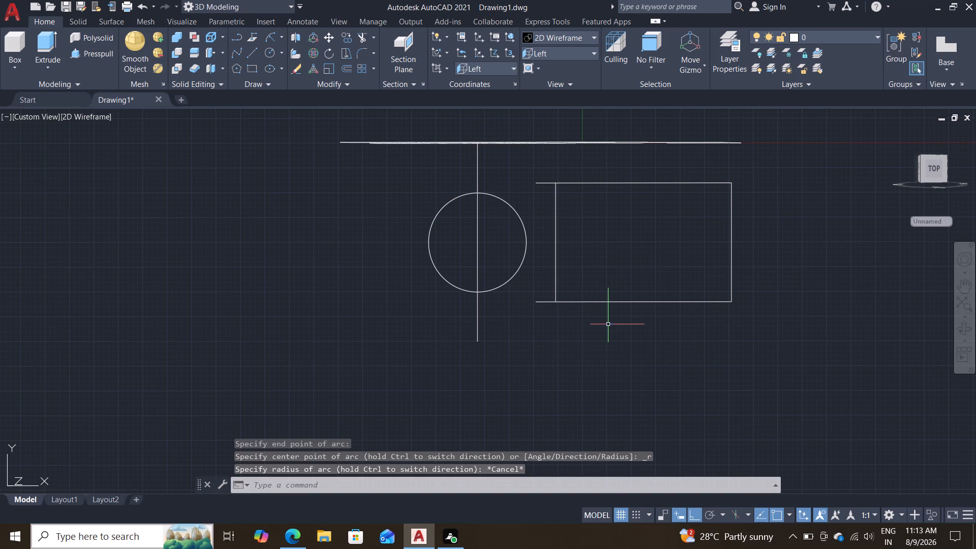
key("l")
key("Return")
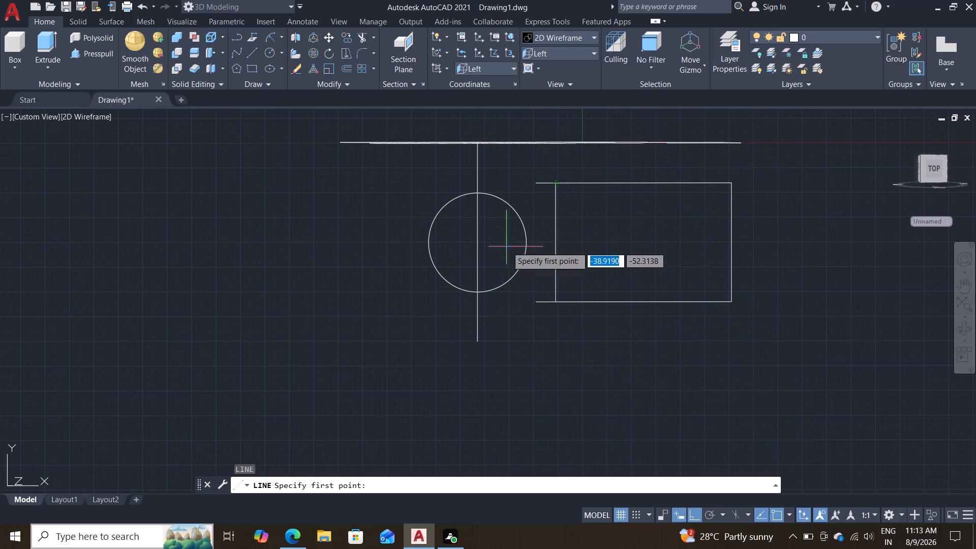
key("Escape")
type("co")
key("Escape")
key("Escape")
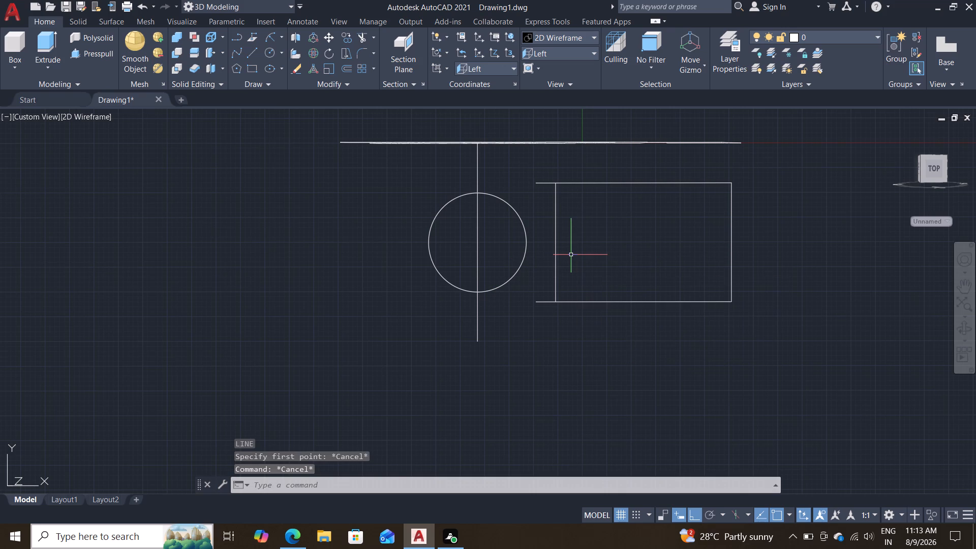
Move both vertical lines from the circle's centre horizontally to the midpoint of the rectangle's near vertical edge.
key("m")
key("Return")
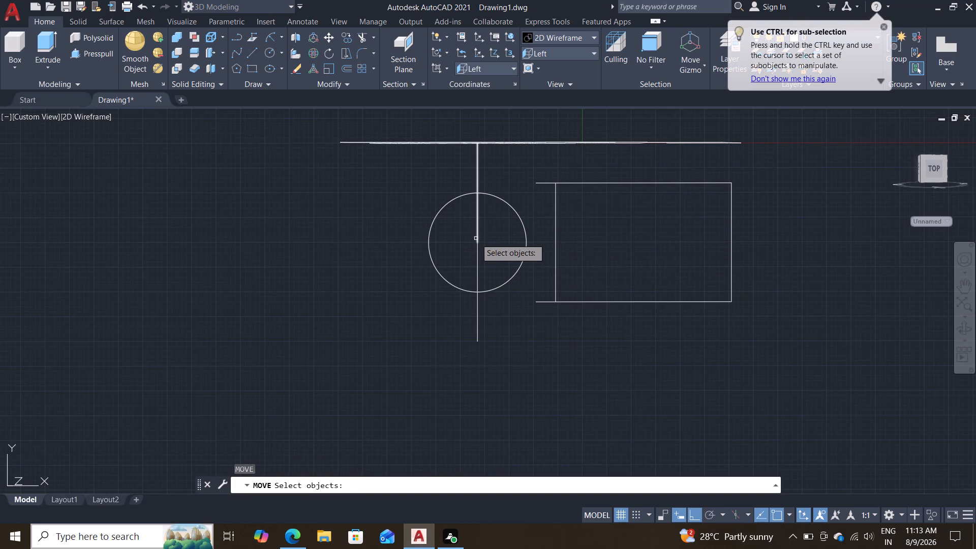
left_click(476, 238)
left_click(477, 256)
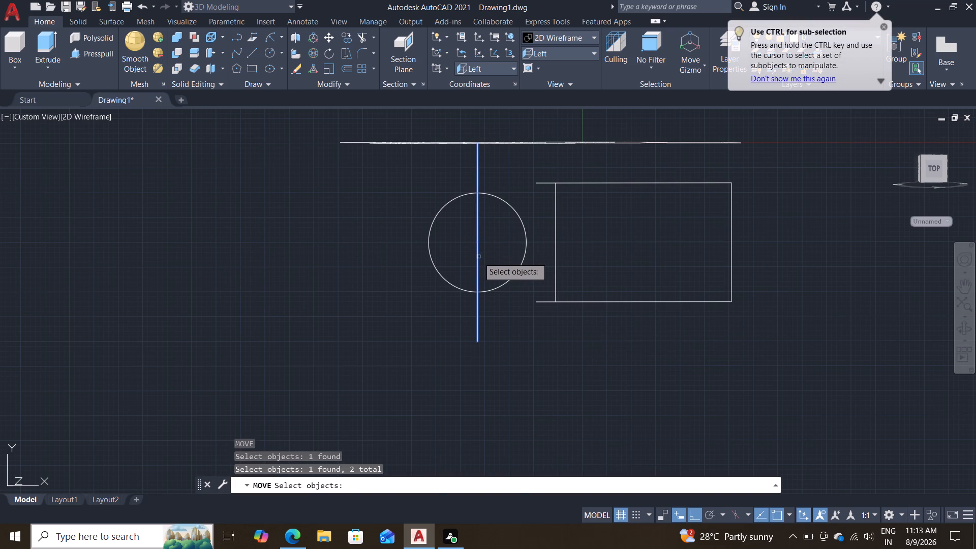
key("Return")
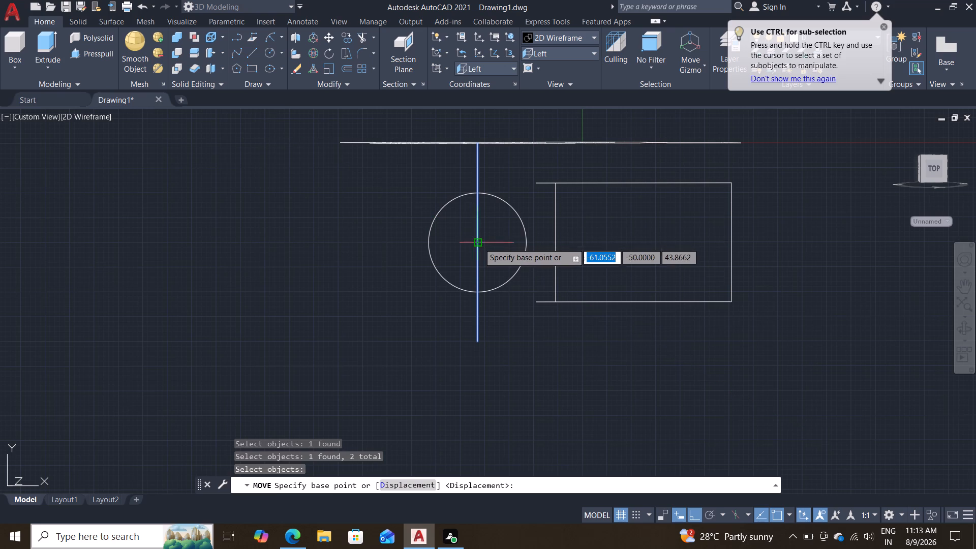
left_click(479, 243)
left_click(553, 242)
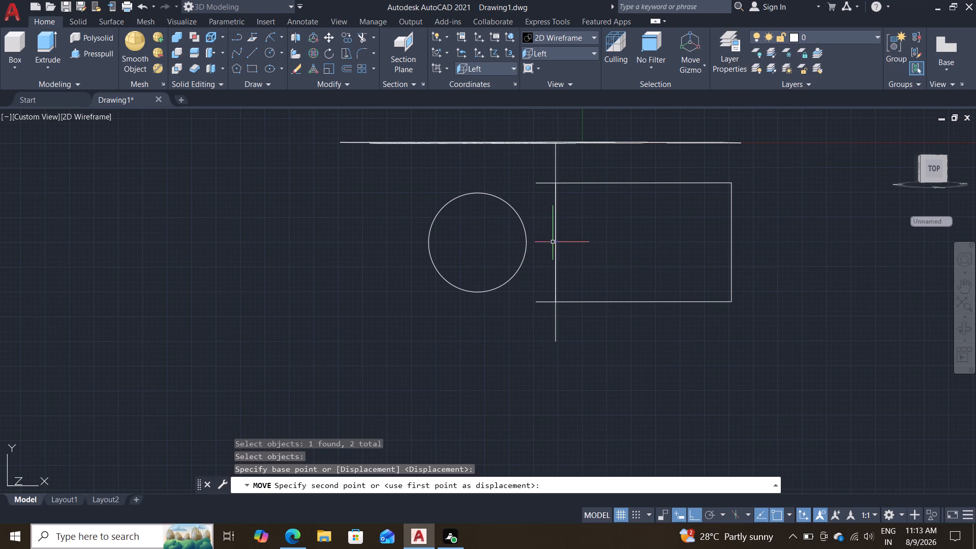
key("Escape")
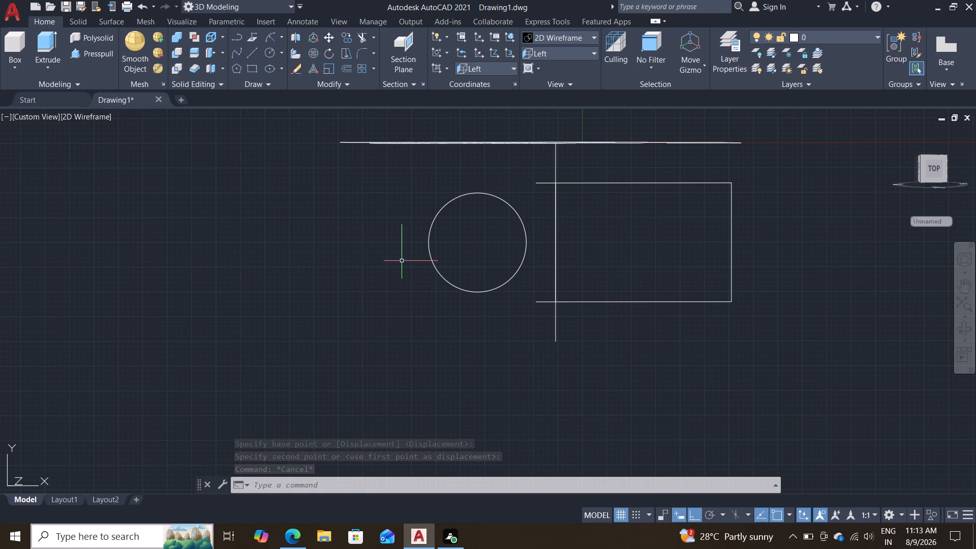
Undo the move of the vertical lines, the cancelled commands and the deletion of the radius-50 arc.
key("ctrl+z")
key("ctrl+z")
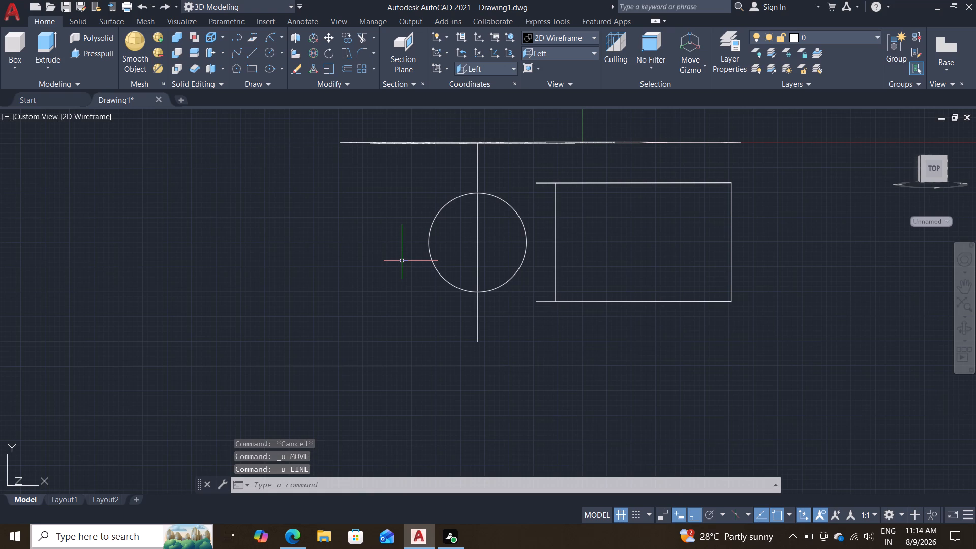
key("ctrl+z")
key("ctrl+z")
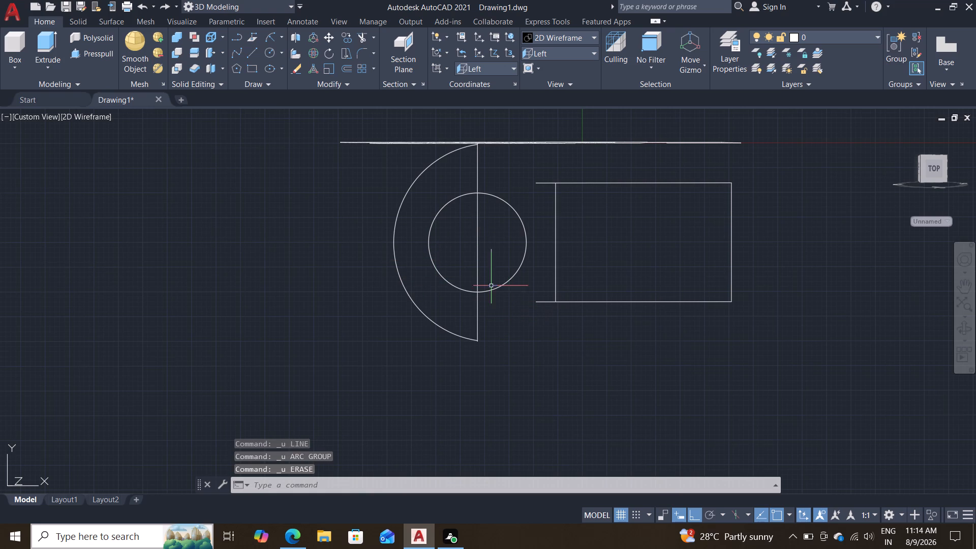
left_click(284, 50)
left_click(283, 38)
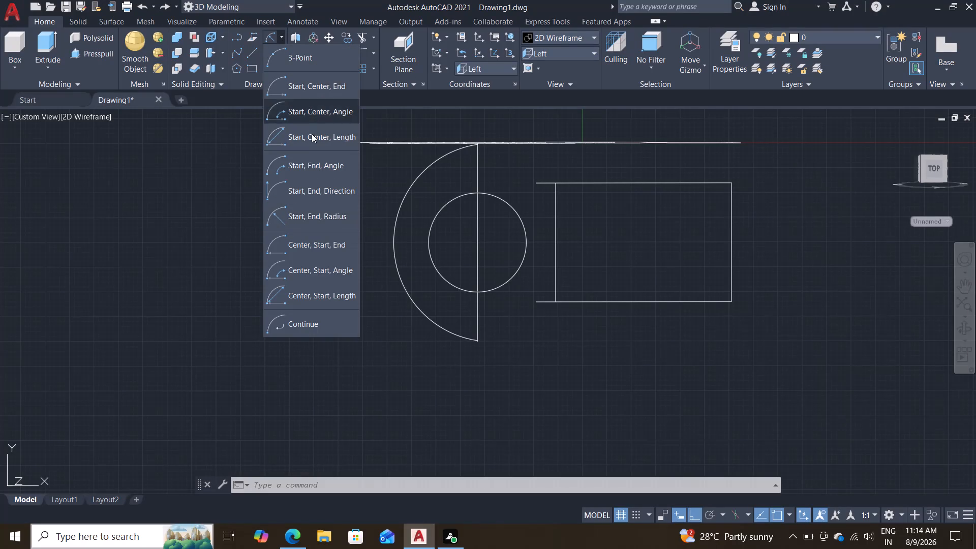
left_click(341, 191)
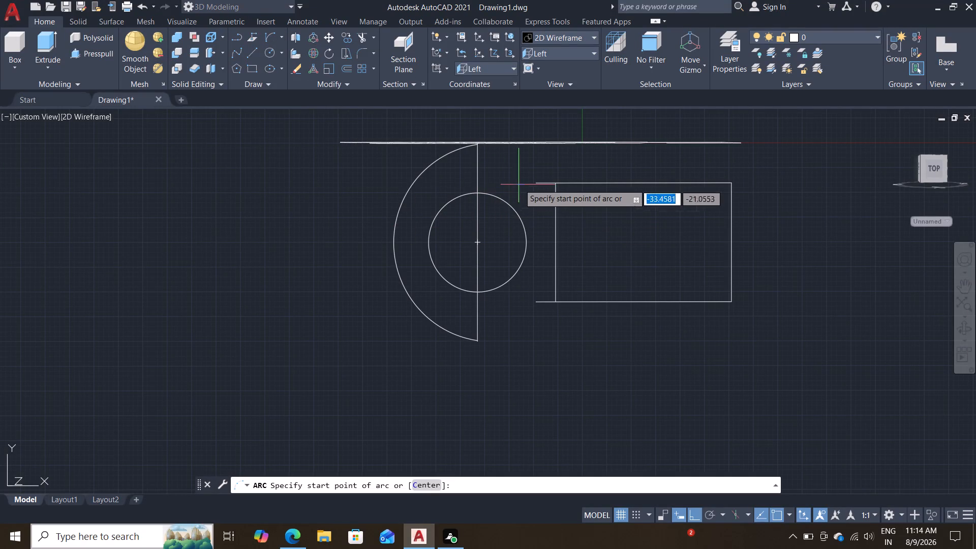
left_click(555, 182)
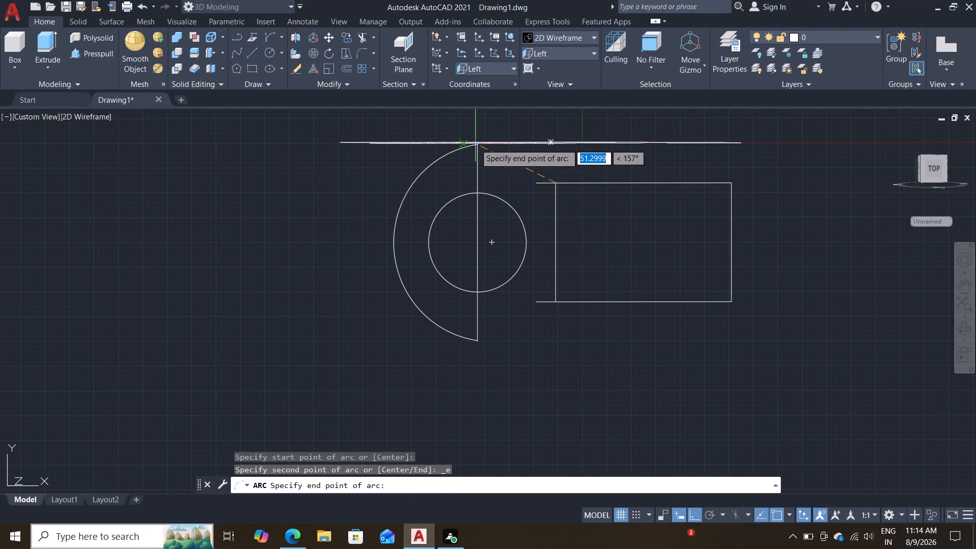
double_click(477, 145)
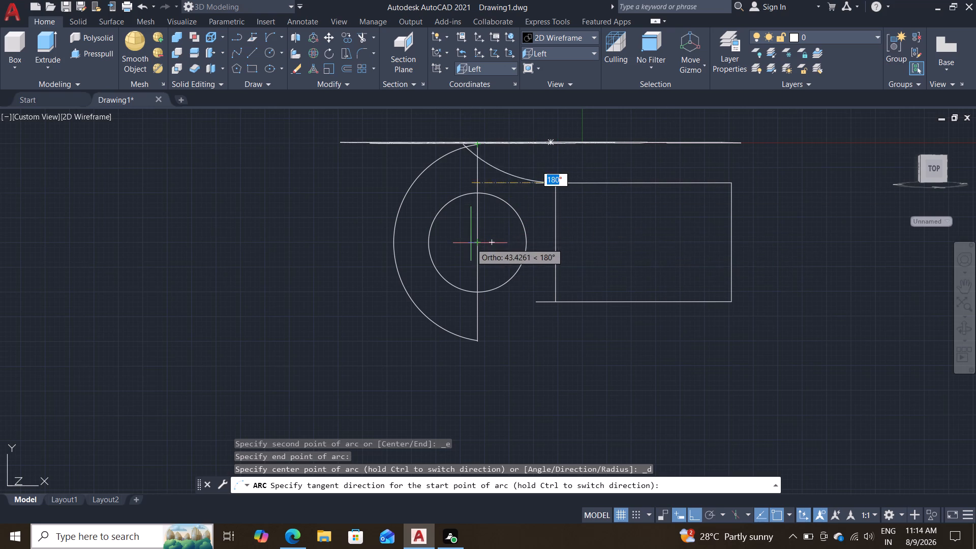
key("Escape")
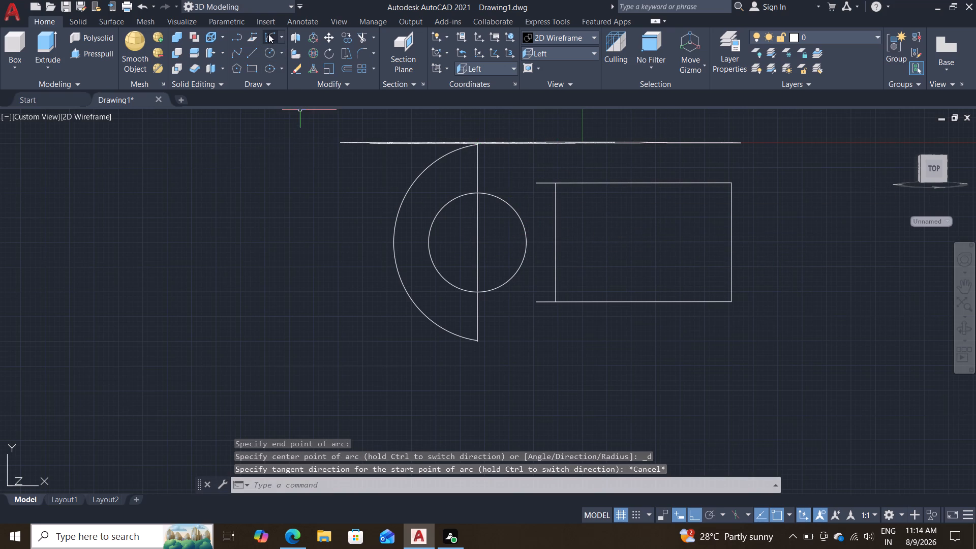
Draw a start-end-direction arc from the vertical line's top end to the rectangle's nearest upper corner, with a 0° tangent direction.
left_click(268, 34)
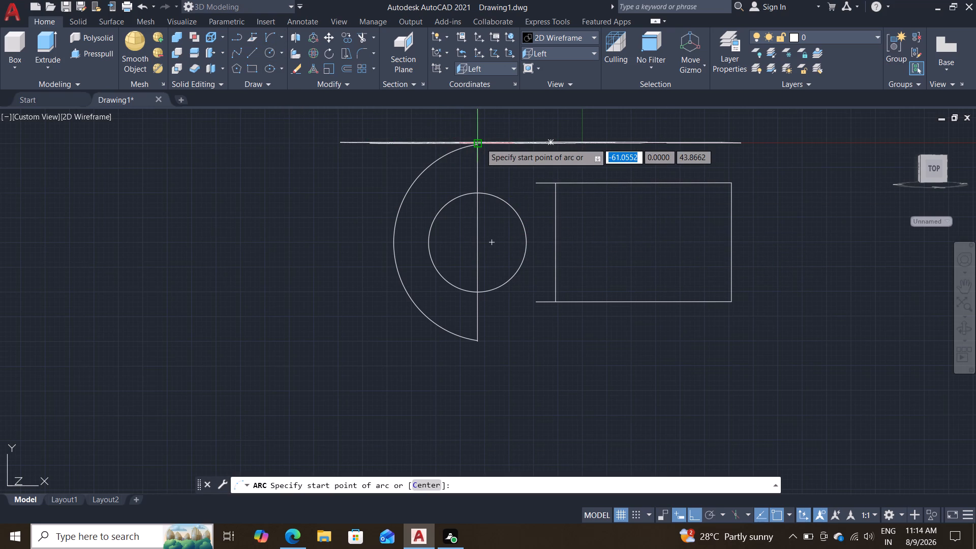
left_click(479, 143)
double_click(552, 180)
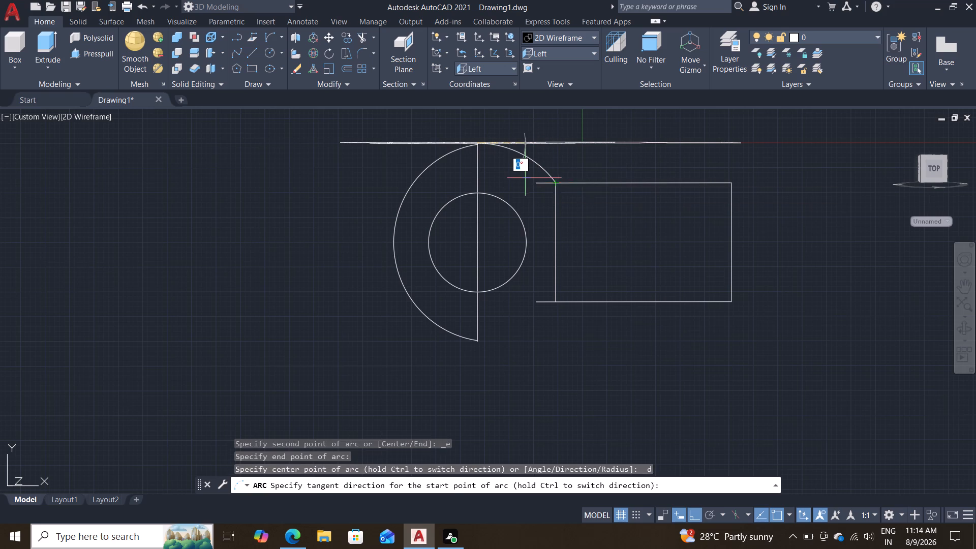
left_click(525, 177)
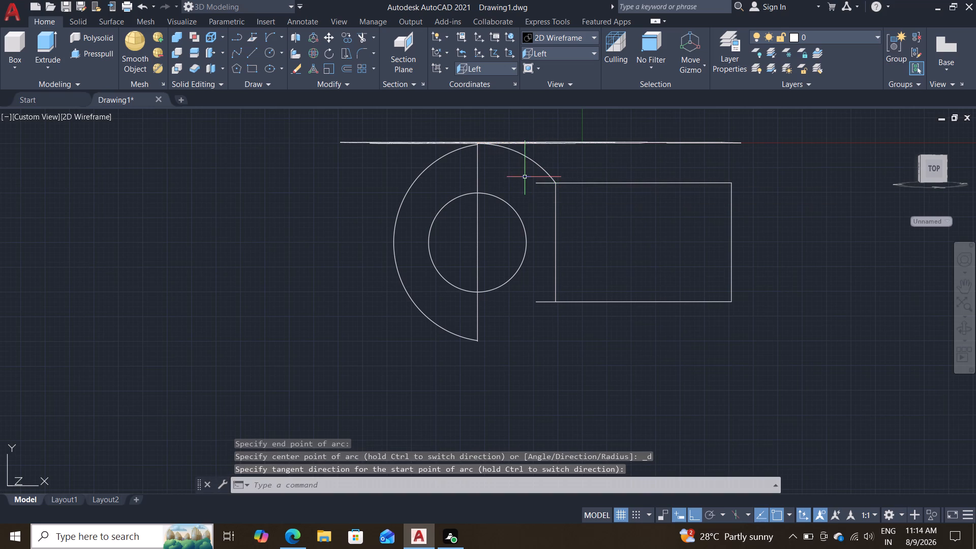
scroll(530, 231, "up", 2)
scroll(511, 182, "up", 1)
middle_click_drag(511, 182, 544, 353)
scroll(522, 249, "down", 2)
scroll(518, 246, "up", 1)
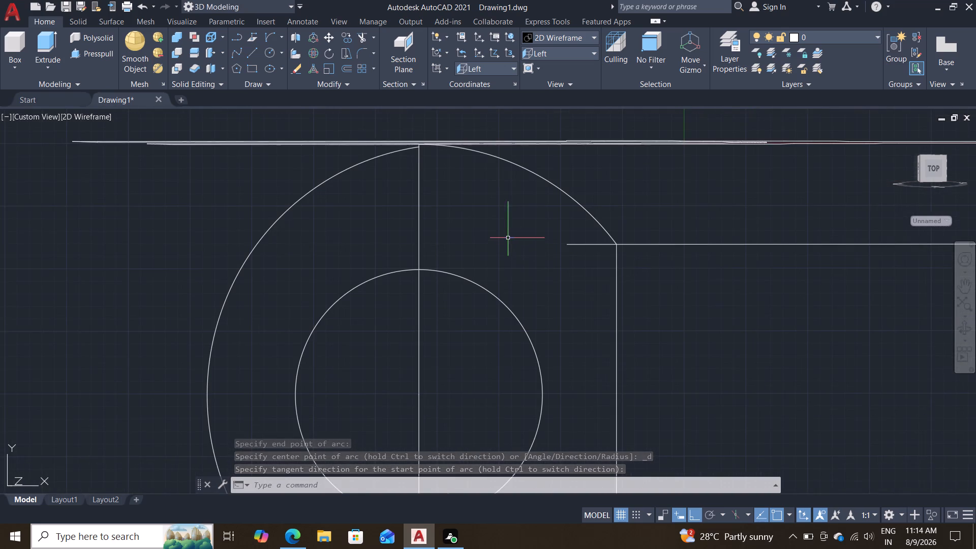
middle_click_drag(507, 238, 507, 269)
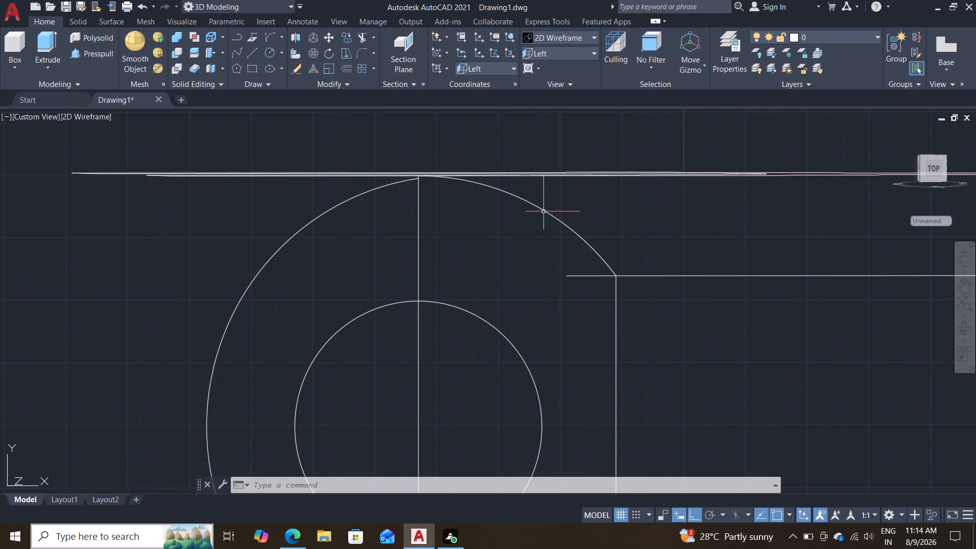
Delete the arc joining the vertical line to the rectangle's upper corner and the large arc around the circle's far side.
left_click(544, 210)
key("Delete")
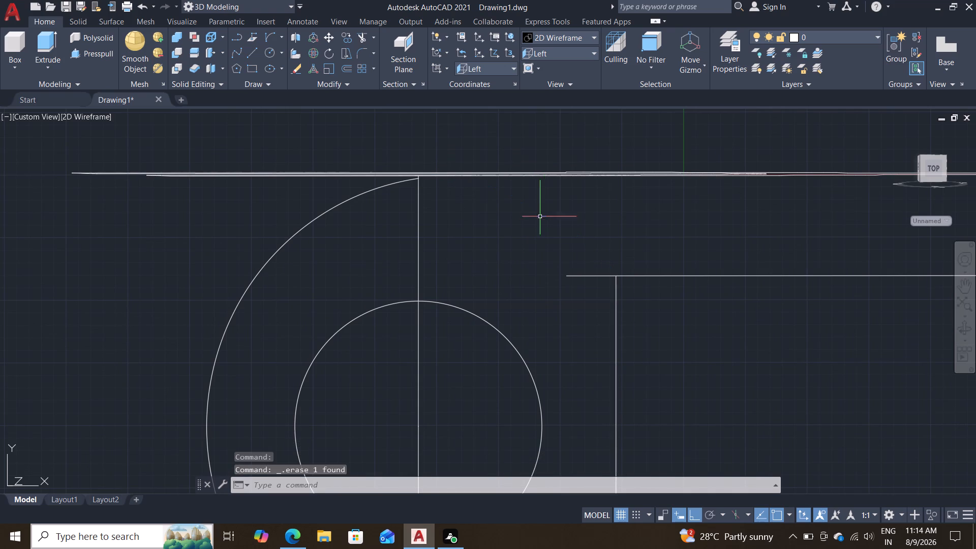
scroll(533, 223, "down", 2)
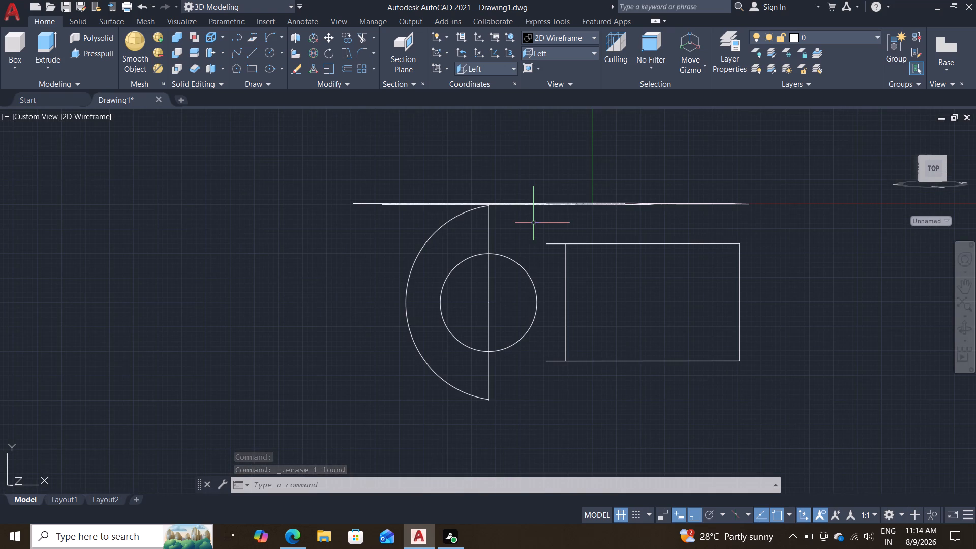
scroll(520, 239, "up", 2)
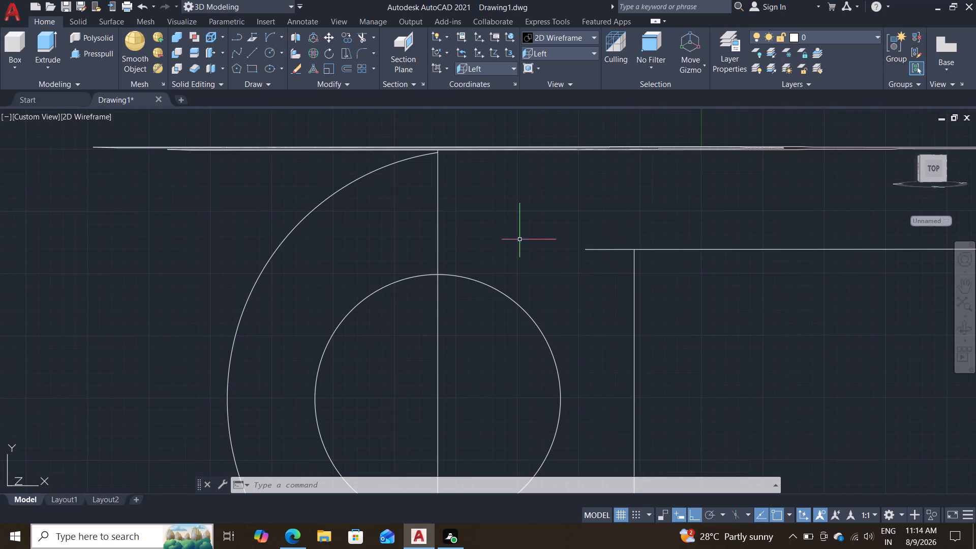
scroll(520, 238, "up", 1)
scroll(520, 236, "down", 3)
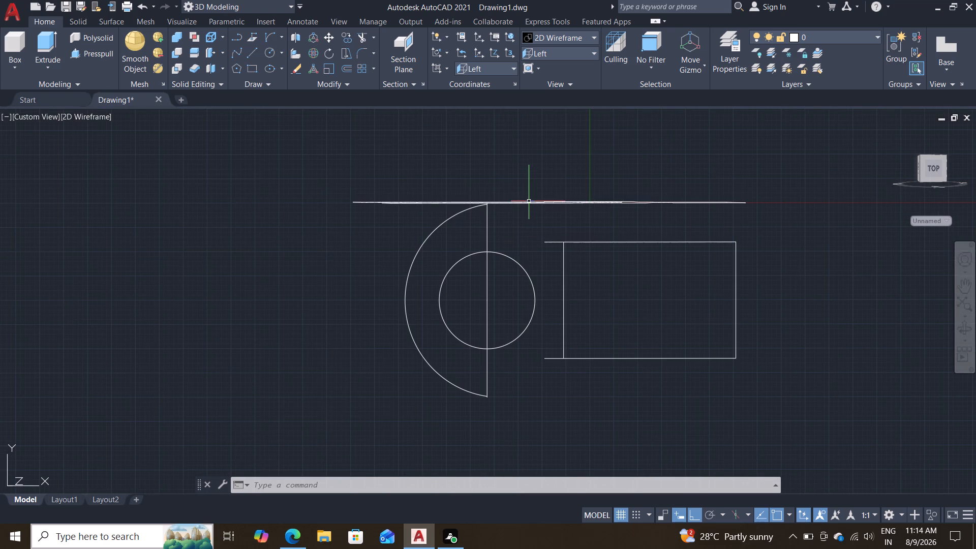
left_click(529, 201)
key("Escape")
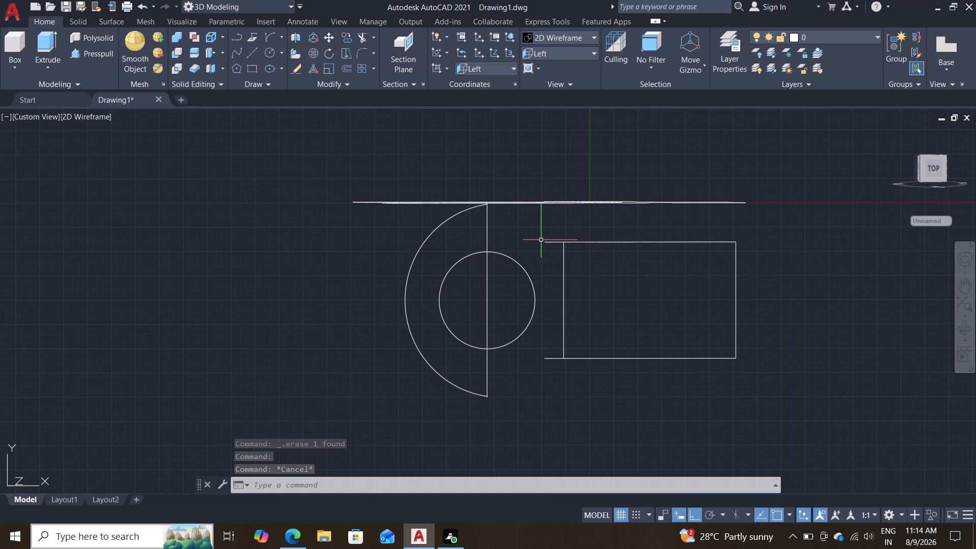
scroll(517, 304, "up", 2)
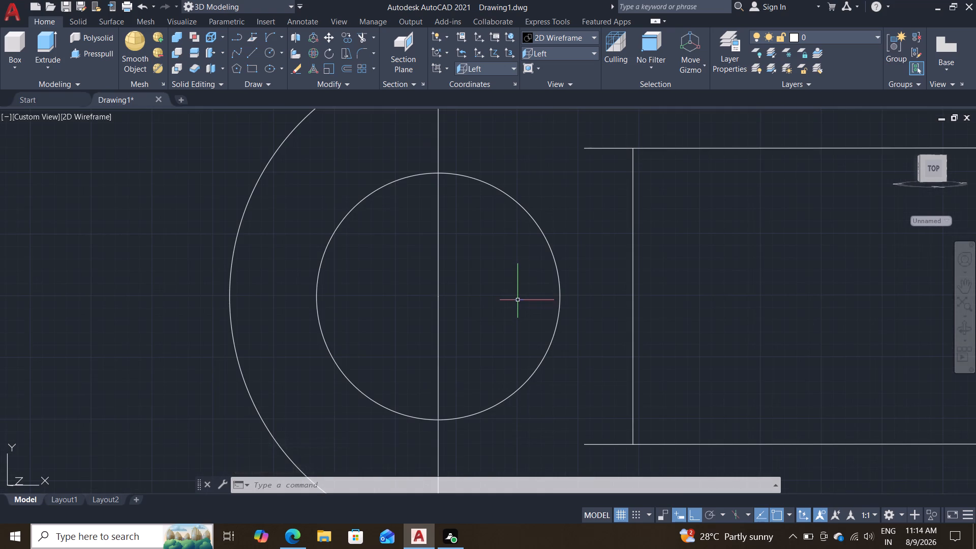
scroll(515, 249, "down", 2)
left_click(408, 243)
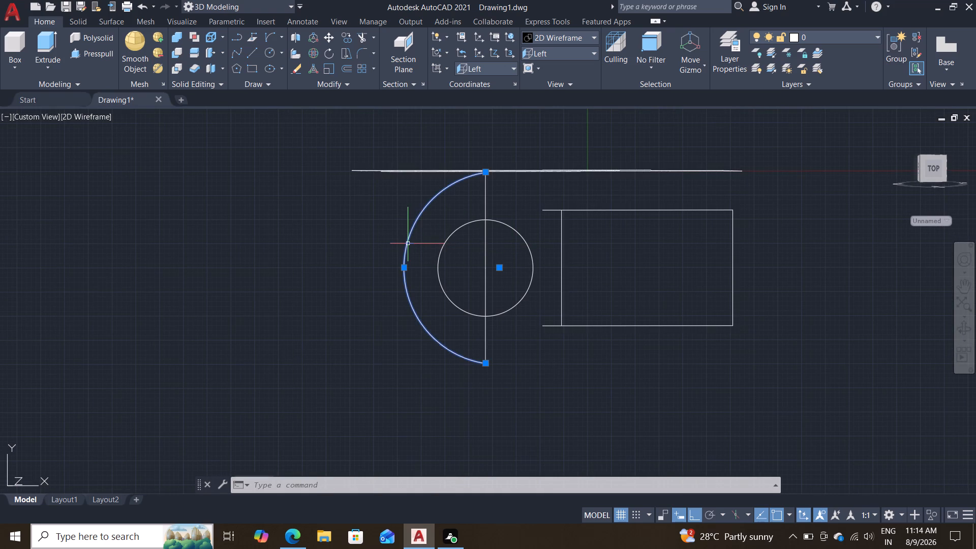
key("Delete")
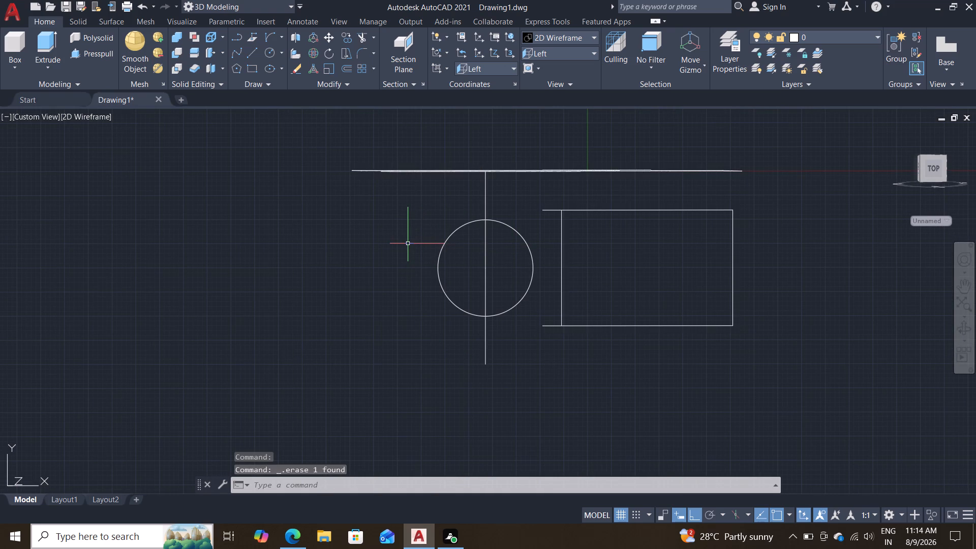
Draw a start-end-radius arc of radius 50 around the circle, from the vertical line's top end to its bottom end.
scroll(442, 245, "up", 1)
scroll(532, 197, "up", 1)
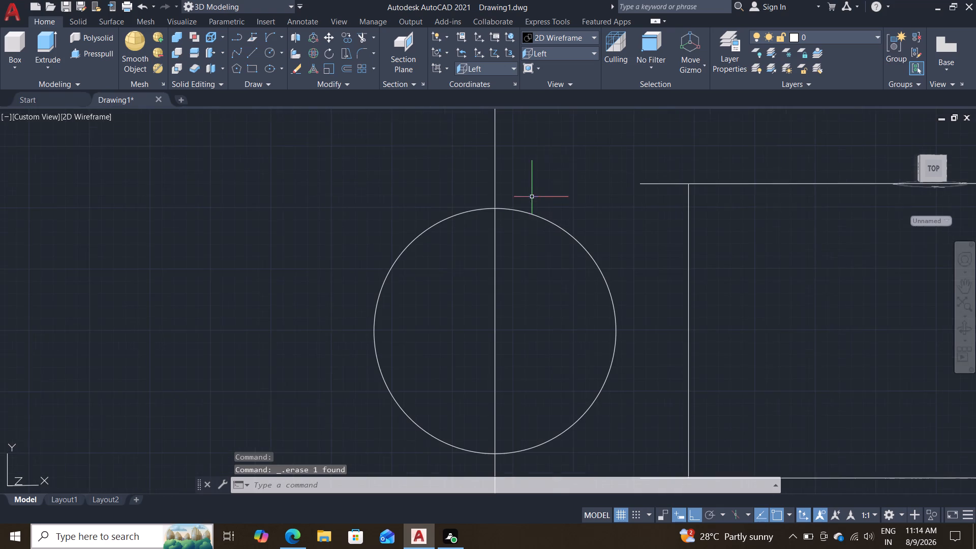
middle_click_drag(528, 184, 505, 258)
scroll(501, 250, "up", 2)
scroll(495, 222, "down", 1)
middle_click_drag(495, 222, 493, 325)
middle_click_drag(501, 251, 505, 284, "shift")
scroll(501, 251, "up", 1, "shift")
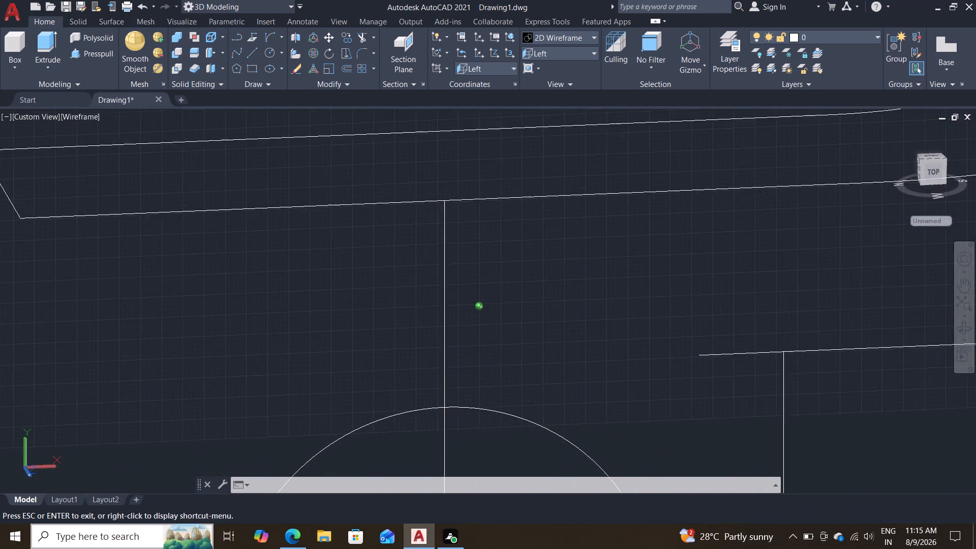
middle_click_drag(505, 284, 480, 282, "shift")
scroll(502, 275, "down", 1)
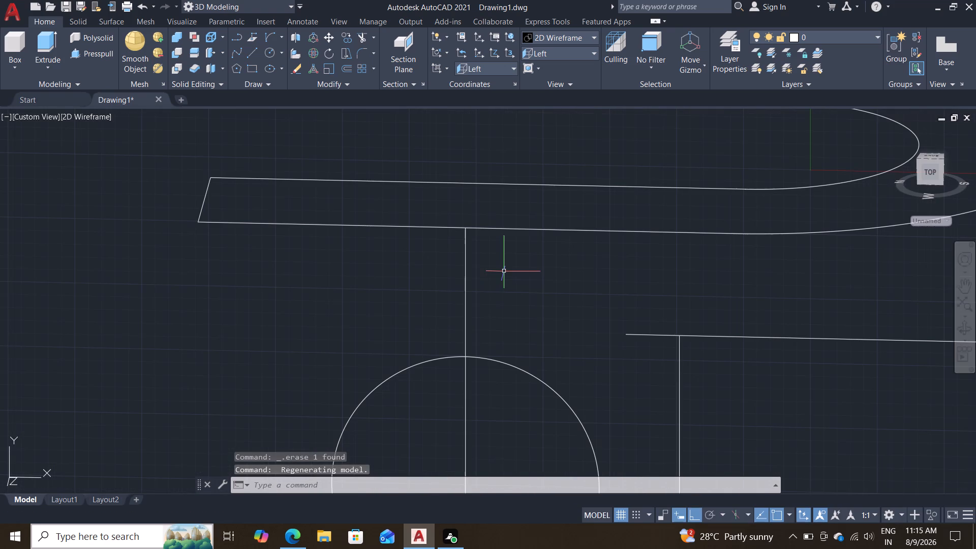
scroll(511, 273, "down", 2)
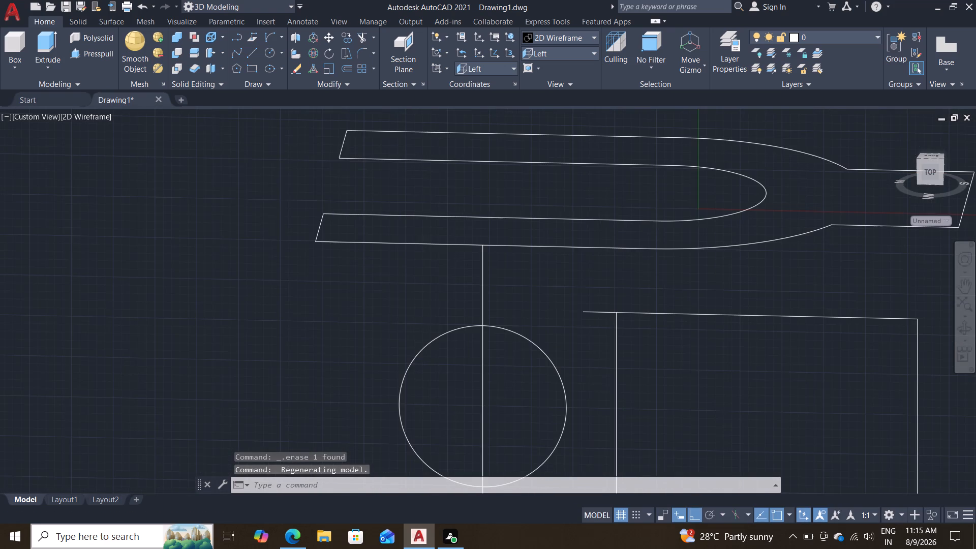
scroll(511, 273, "up", 1)
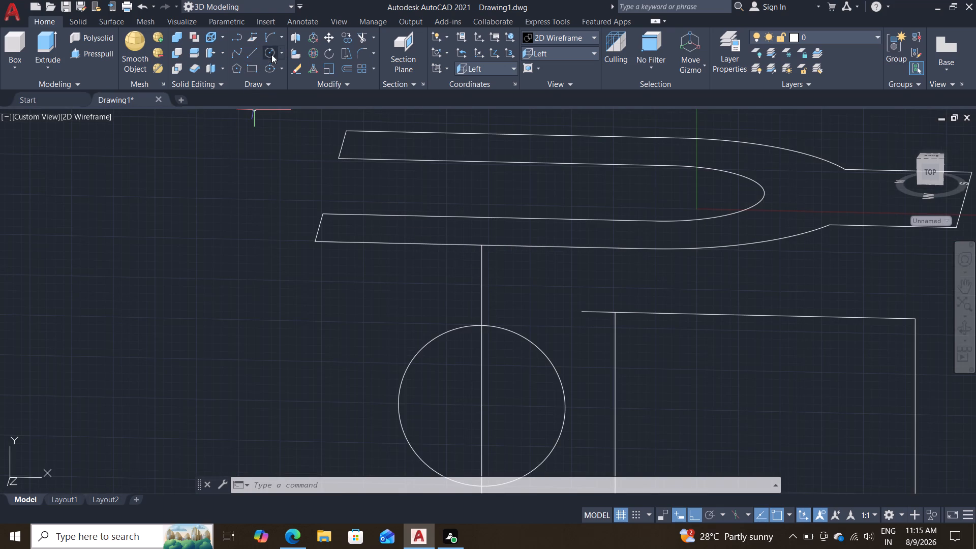
left_click(282, 36)
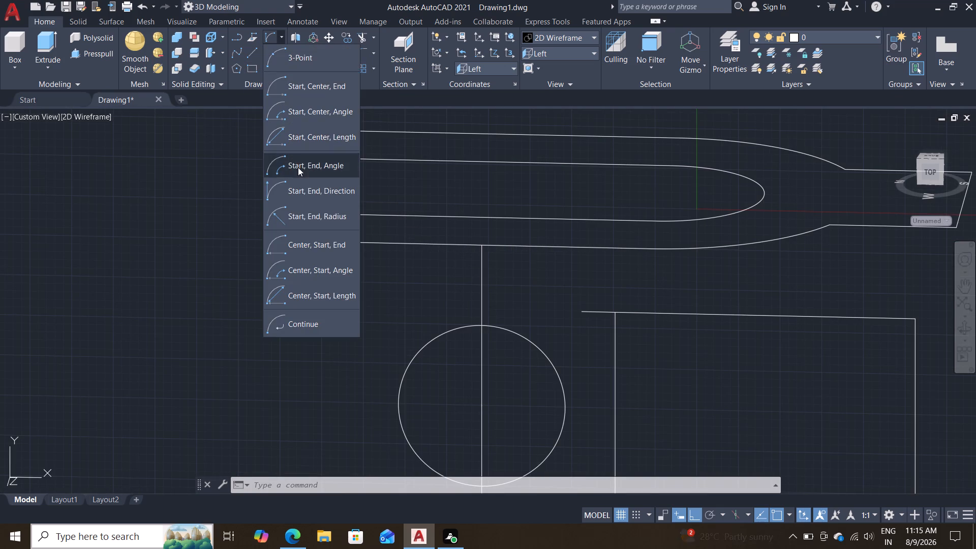
left_click(317, 220)
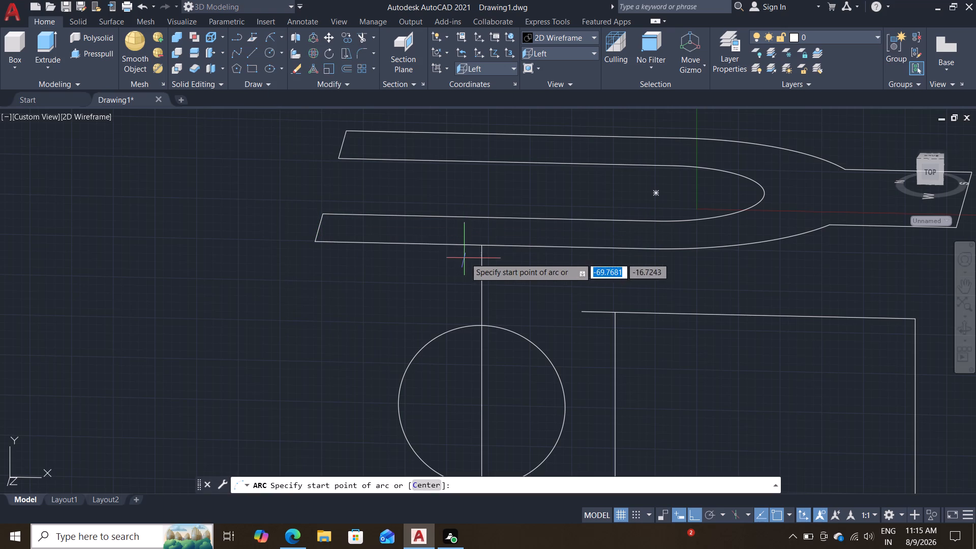
left_click(481, 246)
scroll(491, 283, "down", 1)
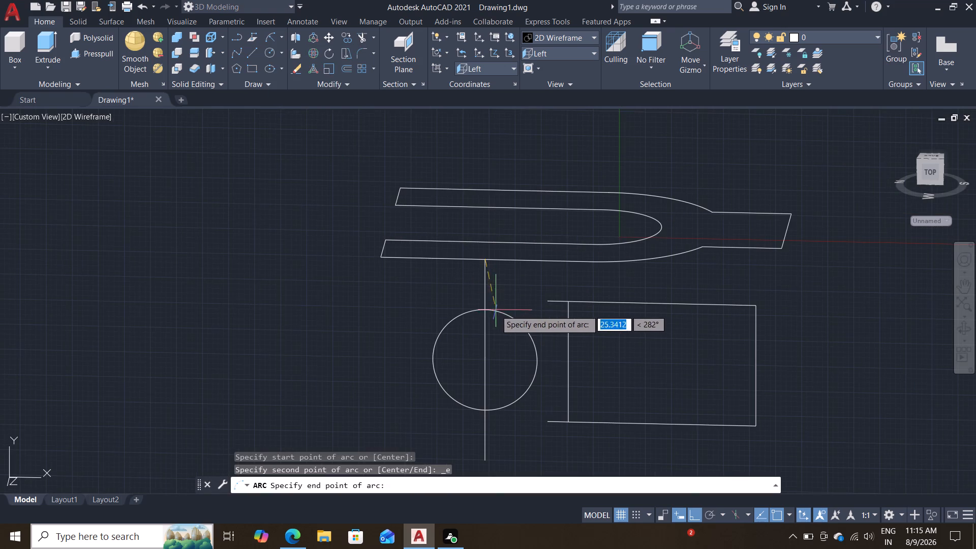
left_click(483, 461)
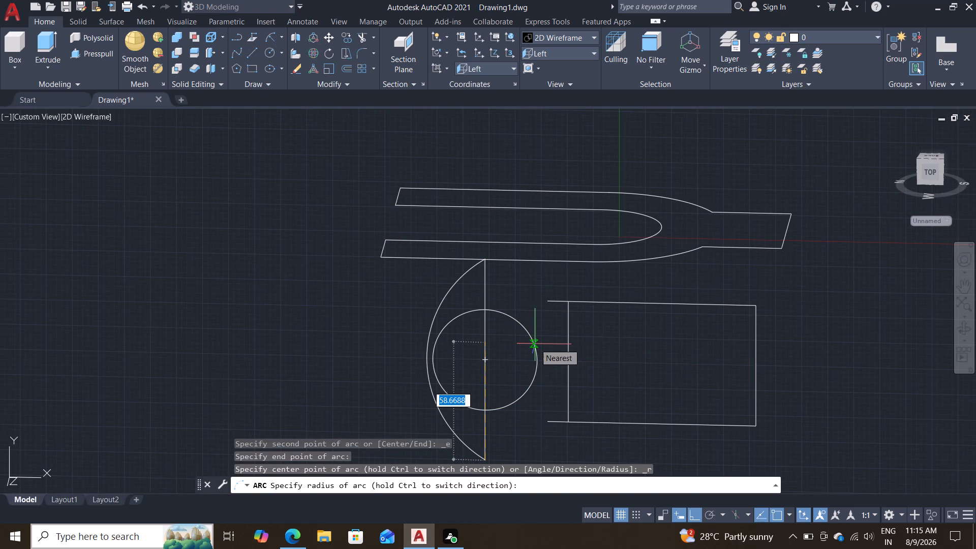
type("50")
key("Return")
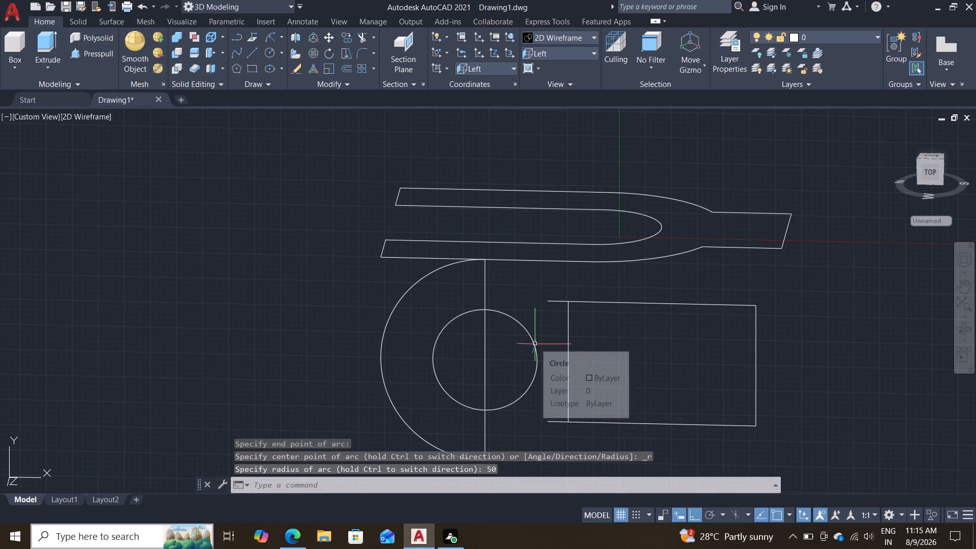
Draw a radius-50 start-end-radius arc from the rectangle's near upper corner to the top end of the vertical line.
scroll(506, 322, "up", 2)
scroll(527, 301, "down", 1)
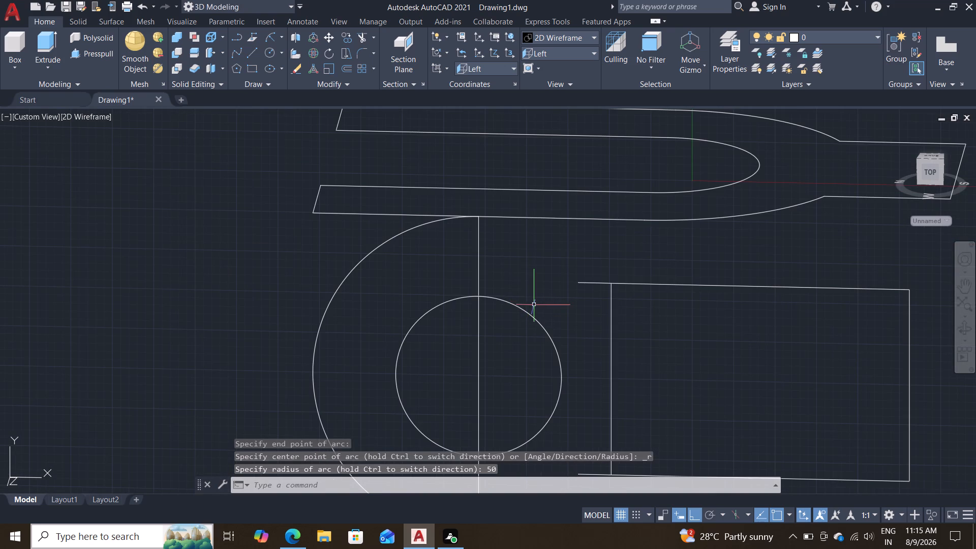
left_click(275, 36)
left_click(611, 283)
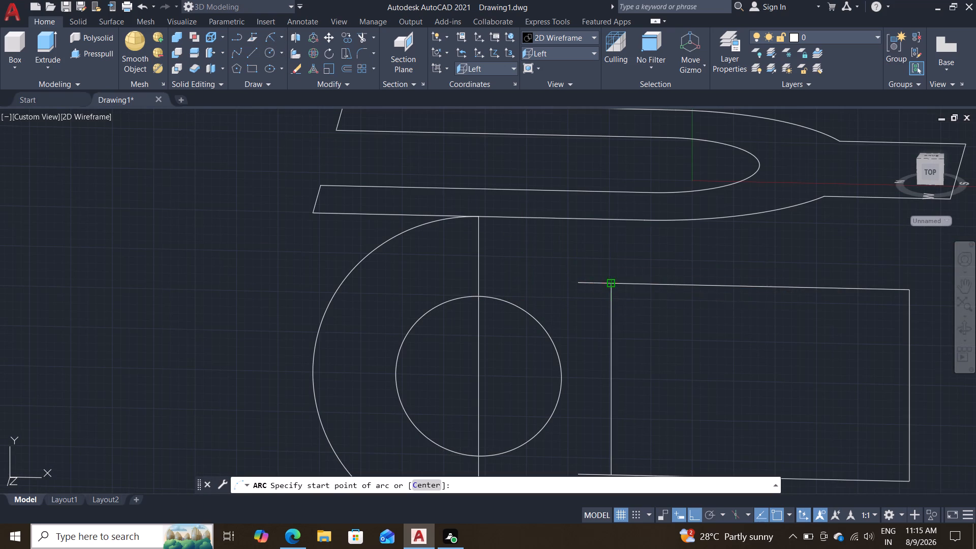
left_click(477, 215)
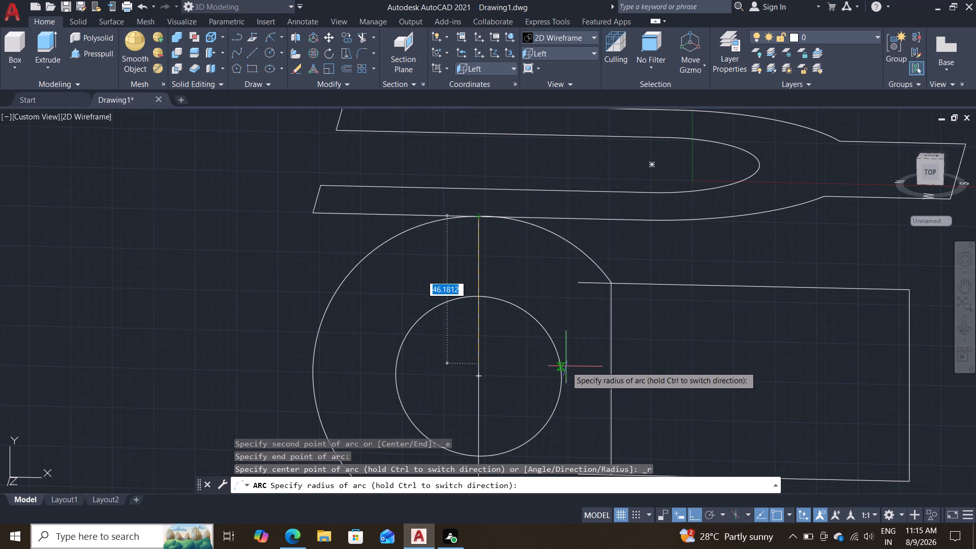
left_click(477, 379)
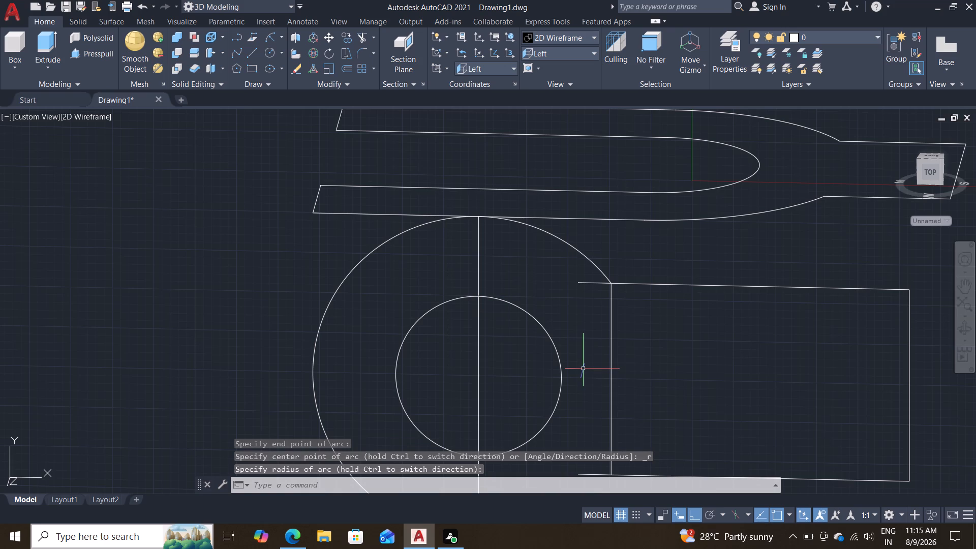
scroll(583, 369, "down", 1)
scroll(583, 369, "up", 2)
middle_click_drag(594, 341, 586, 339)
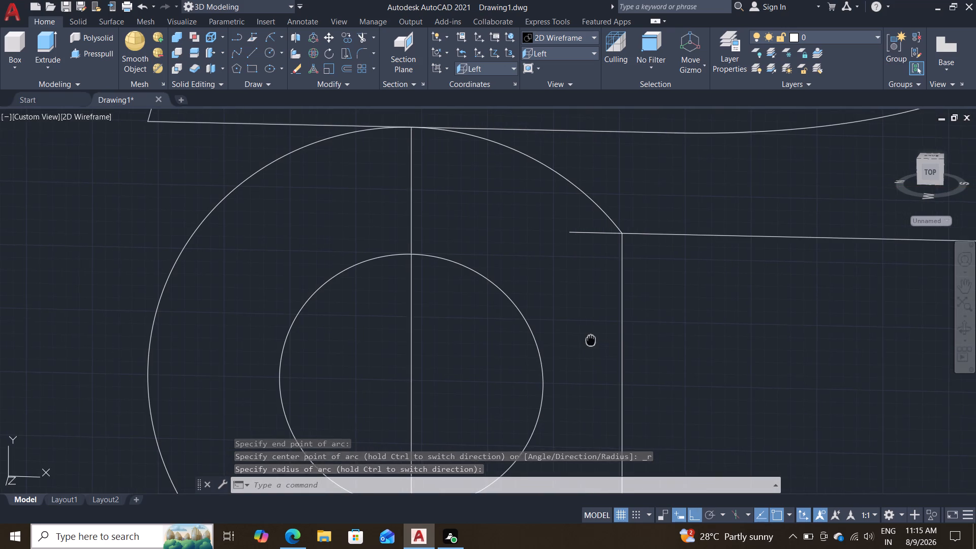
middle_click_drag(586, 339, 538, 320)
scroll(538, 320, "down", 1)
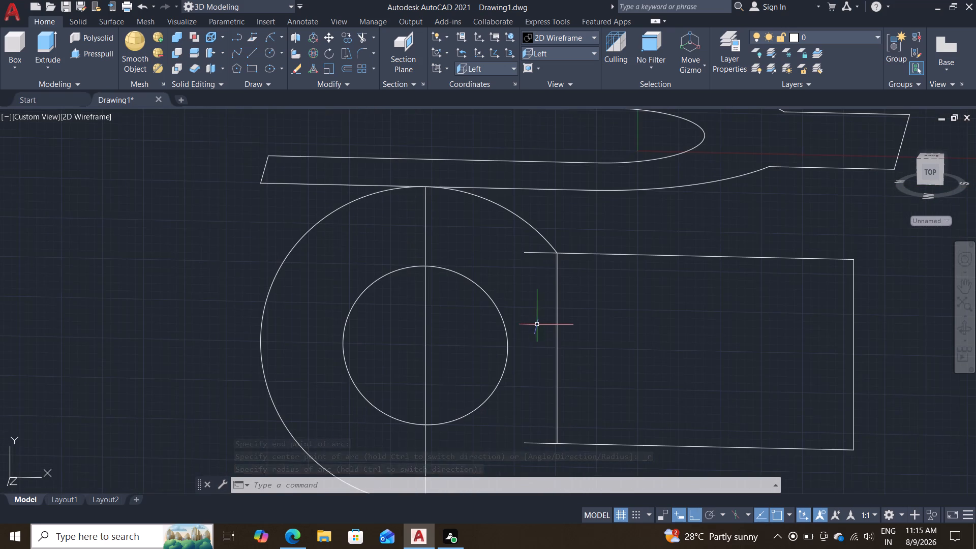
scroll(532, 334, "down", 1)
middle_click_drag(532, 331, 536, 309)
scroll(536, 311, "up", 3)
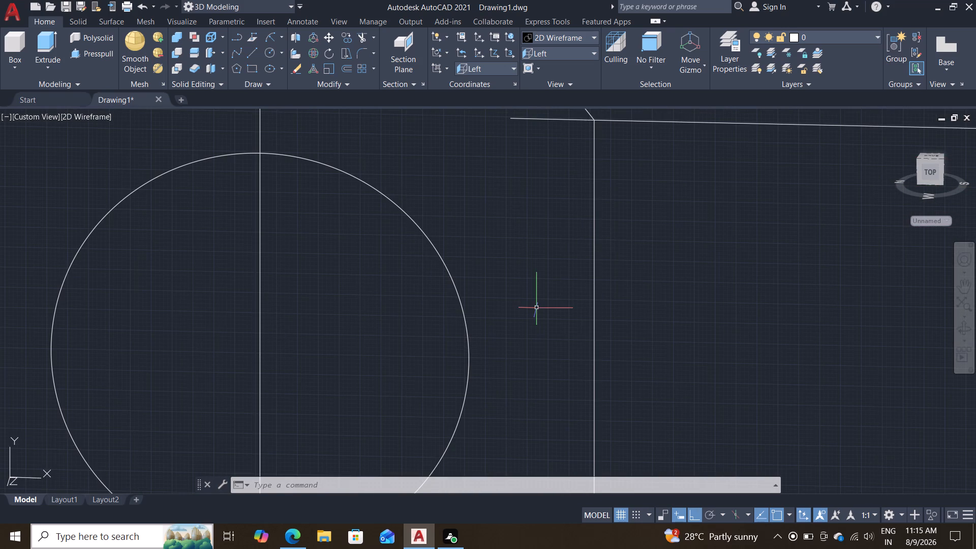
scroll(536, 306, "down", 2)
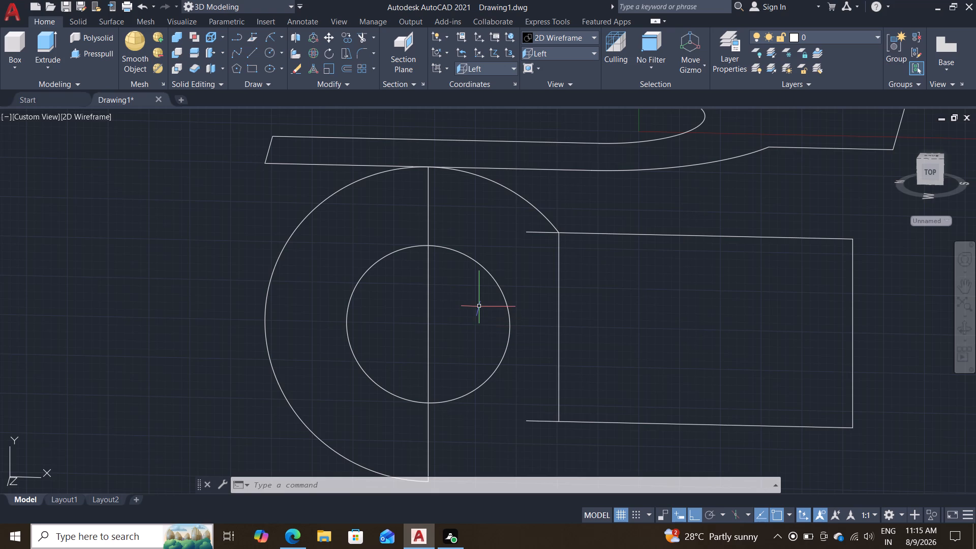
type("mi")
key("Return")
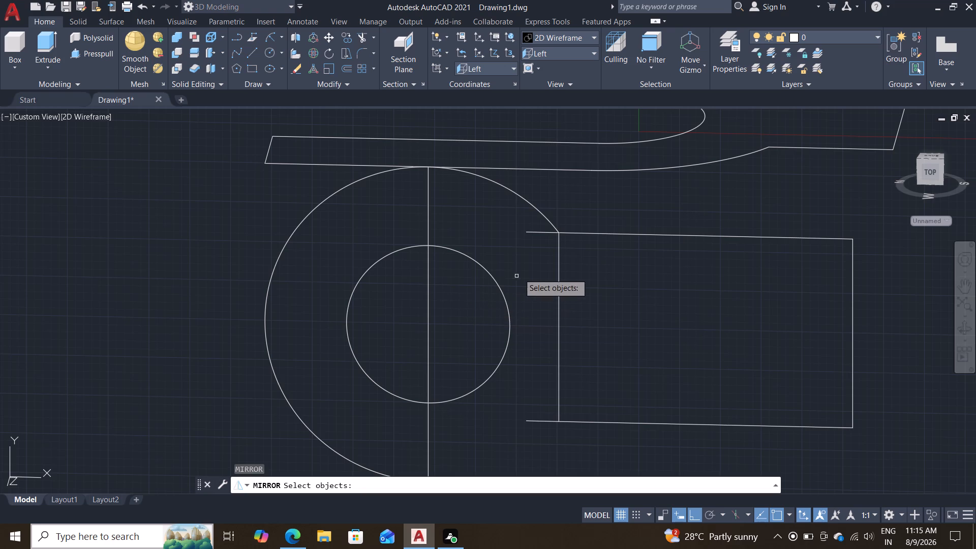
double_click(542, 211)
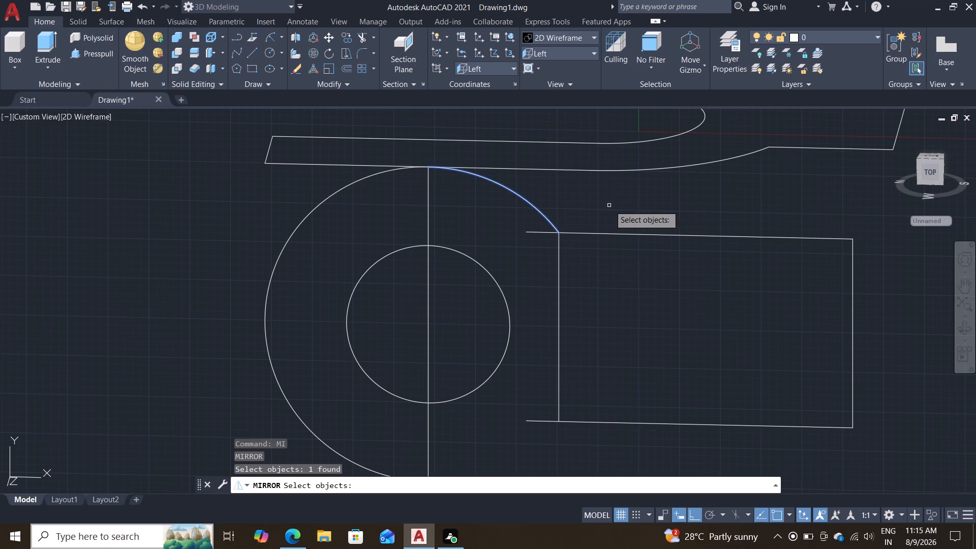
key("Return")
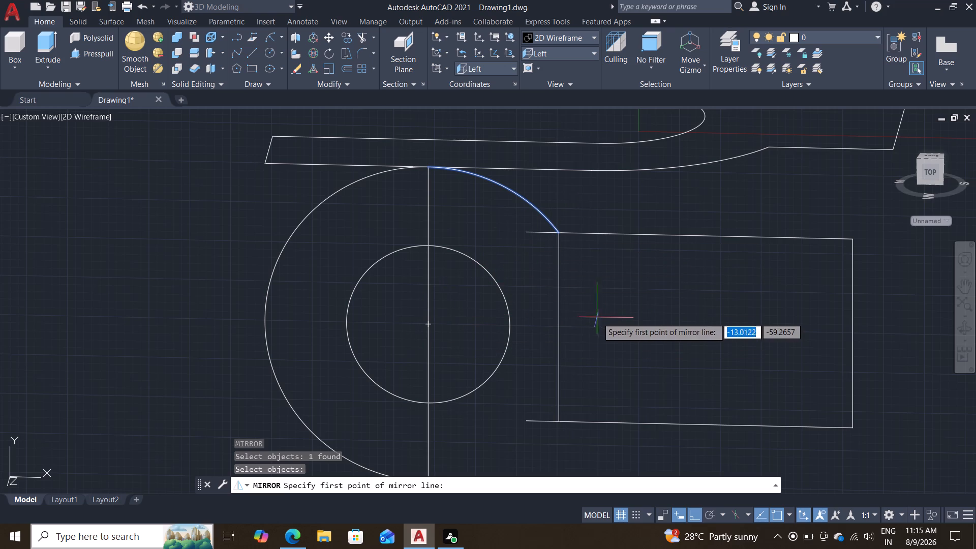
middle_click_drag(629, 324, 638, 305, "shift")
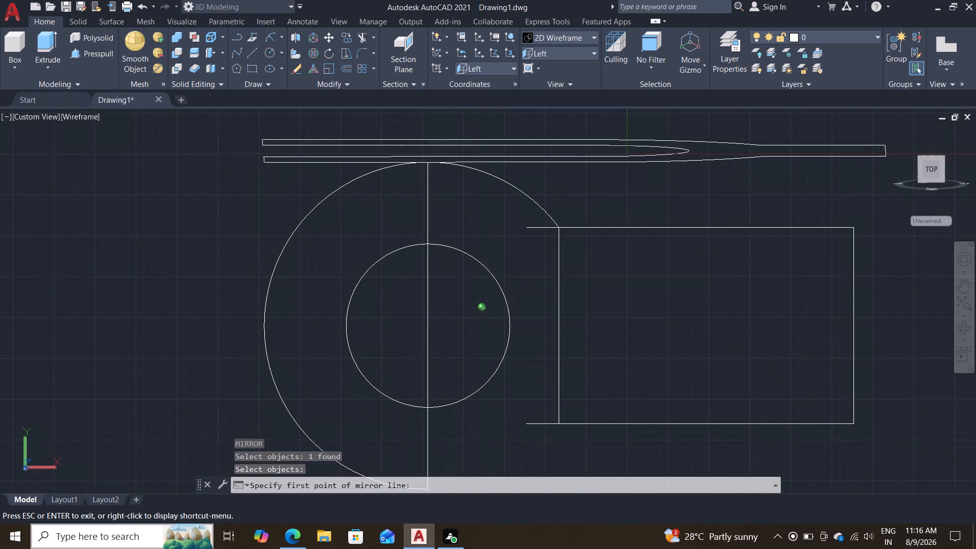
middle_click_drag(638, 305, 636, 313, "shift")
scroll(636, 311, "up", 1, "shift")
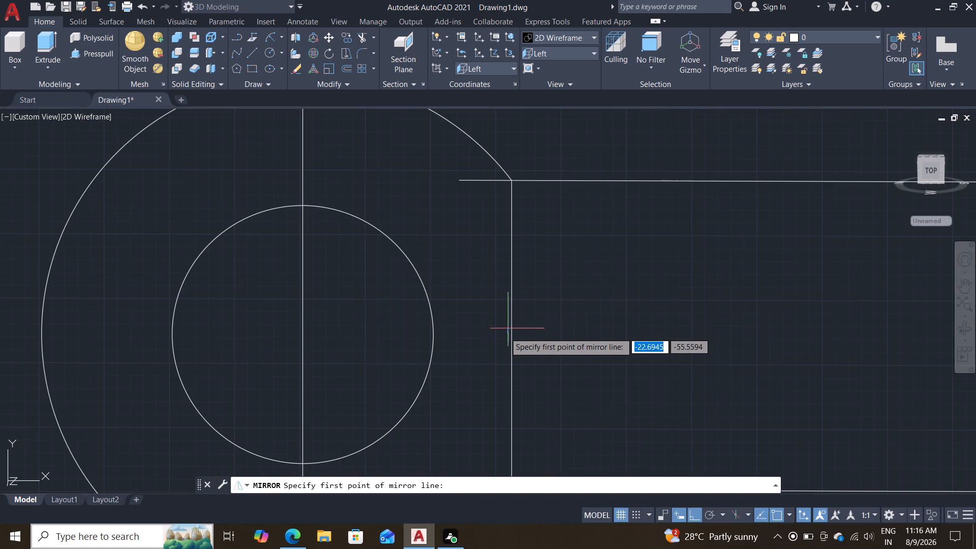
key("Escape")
Delete both vertical lines running from the circle's centre to the outer arc.
scroll(570, 341, "down", 2)
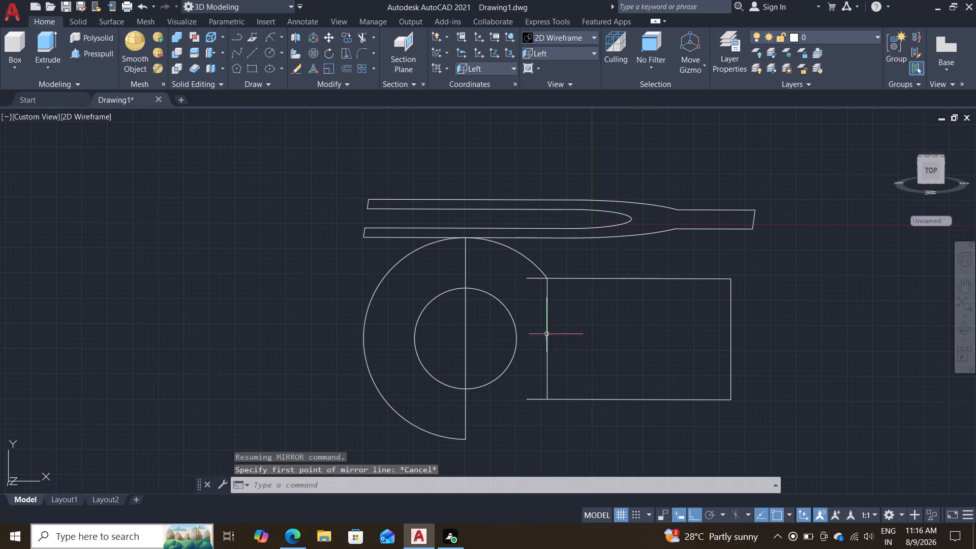
left_click(466, 324)
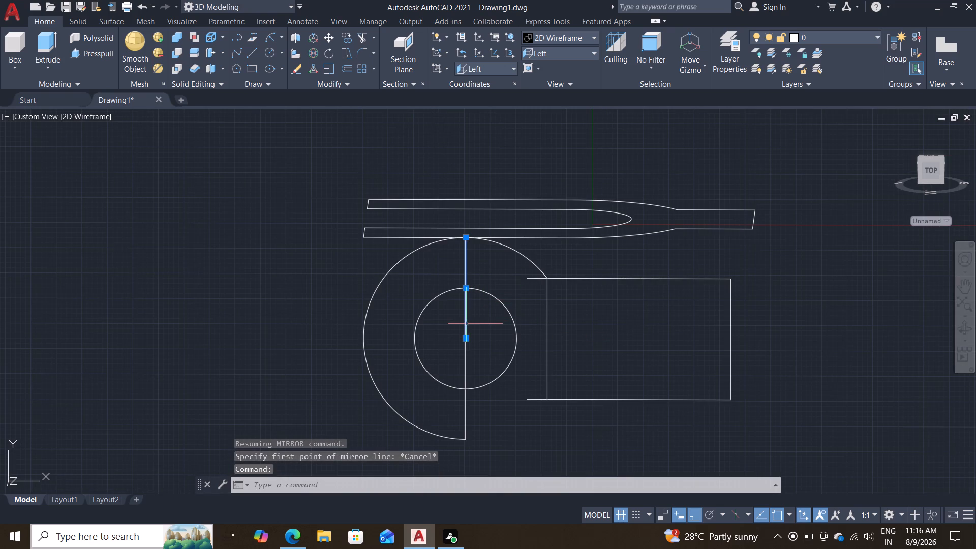
key("Delete")
left_click(465, 363)
key("Delete")
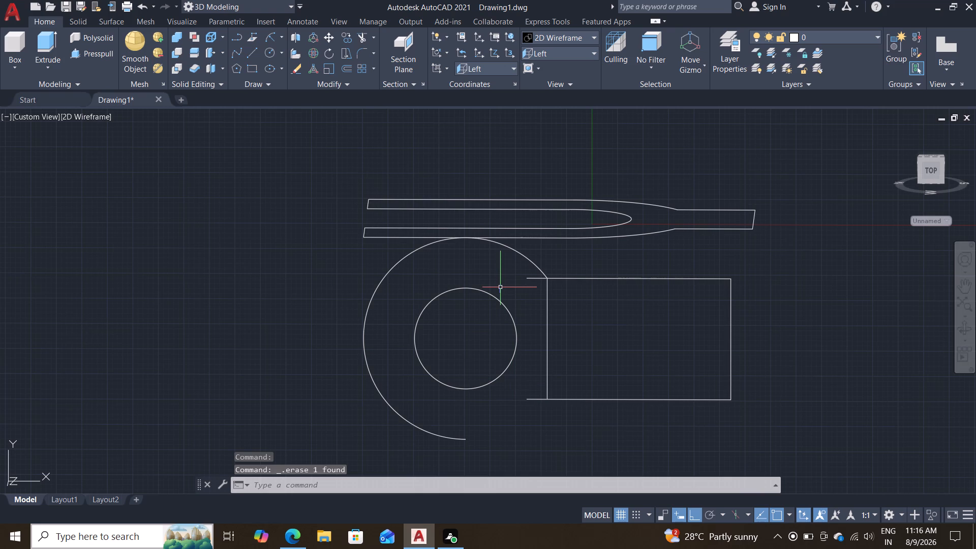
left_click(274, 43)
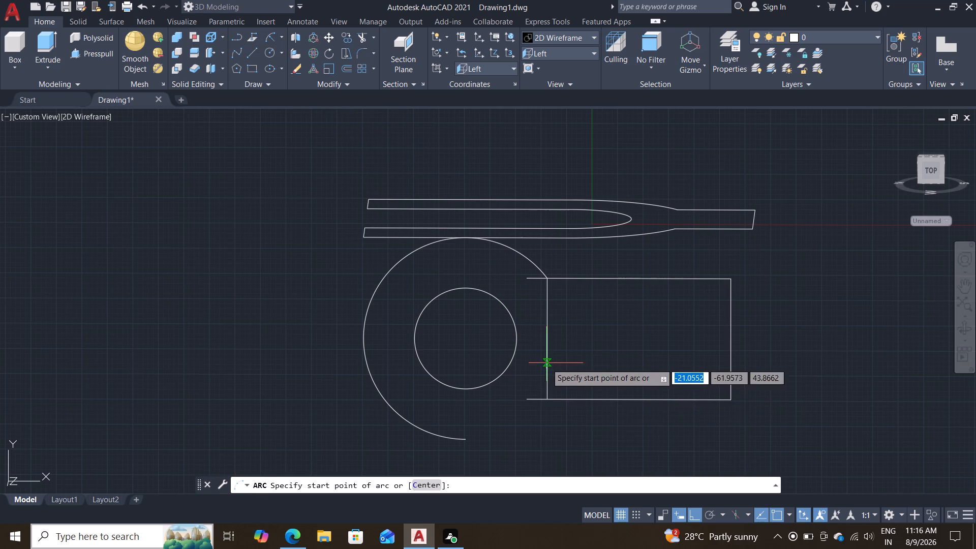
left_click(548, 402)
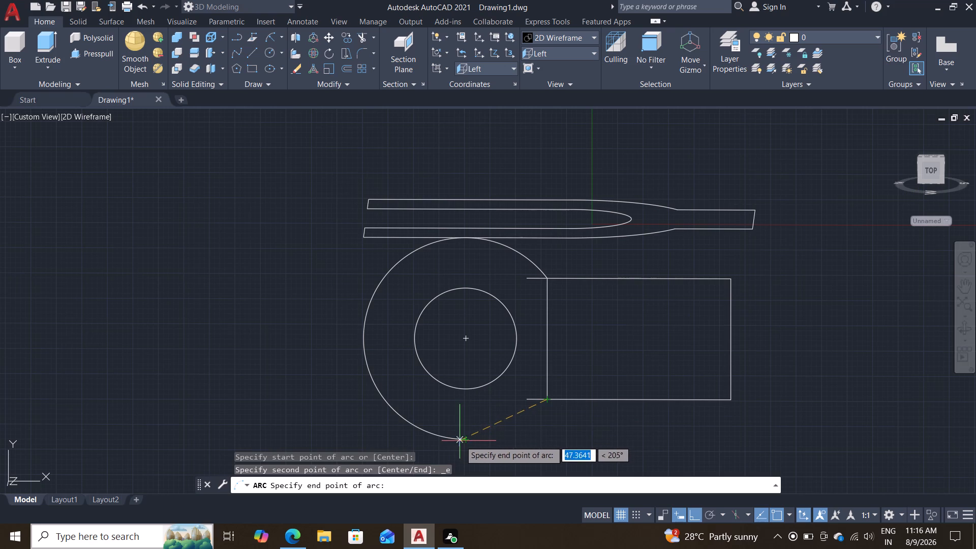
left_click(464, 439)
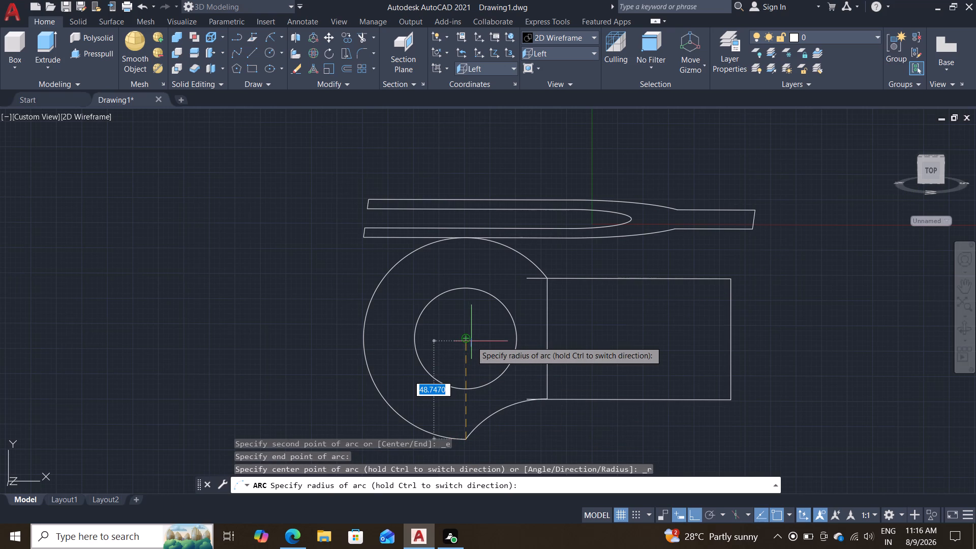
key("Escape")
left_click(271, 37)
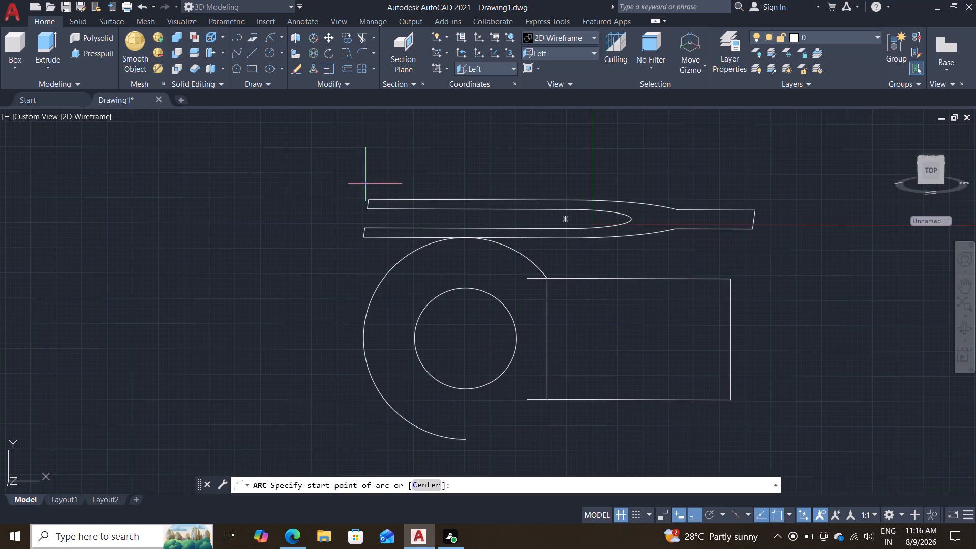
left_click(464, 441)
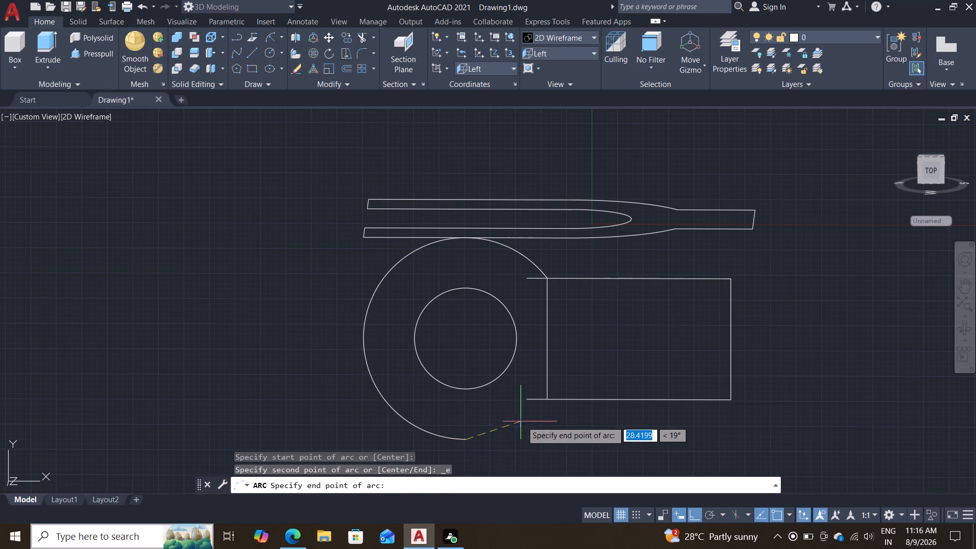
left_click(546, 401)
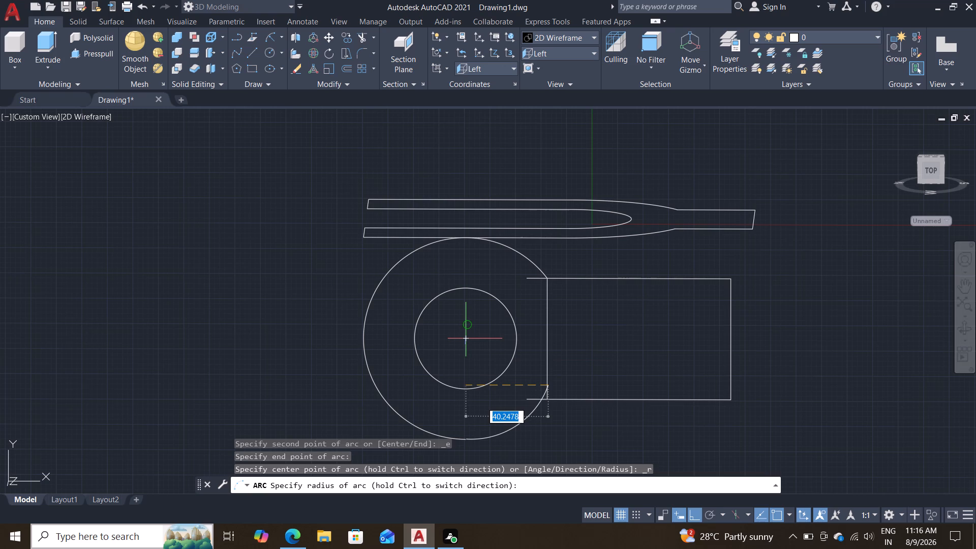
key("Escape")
Draw a start-end-radius arc from the outer arc's open lower end to the rectangular body's lower near corner, picking the radius at the circle's centre.
scroll(501, 409, "up", 1)
middle_click_drag(501, 407, 509, 347)
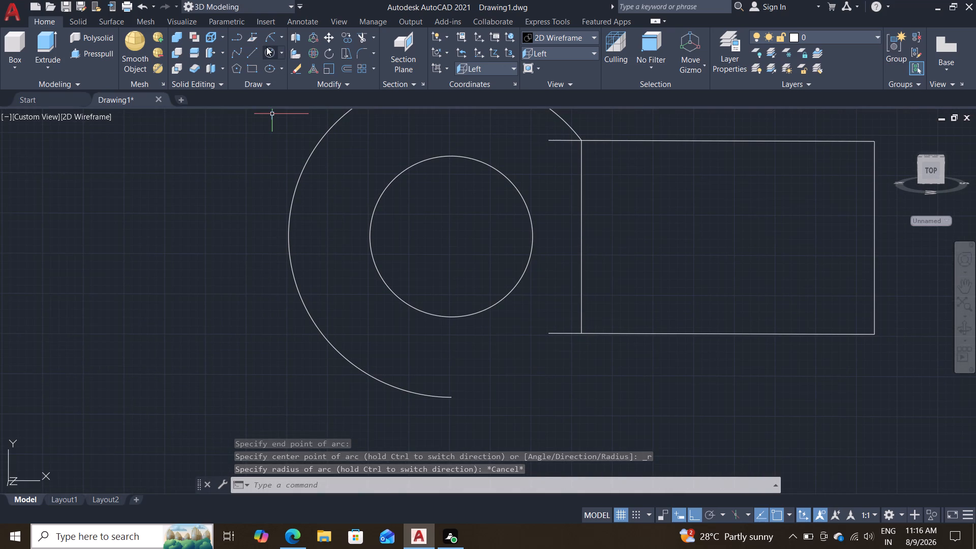
left_click(270, 40)
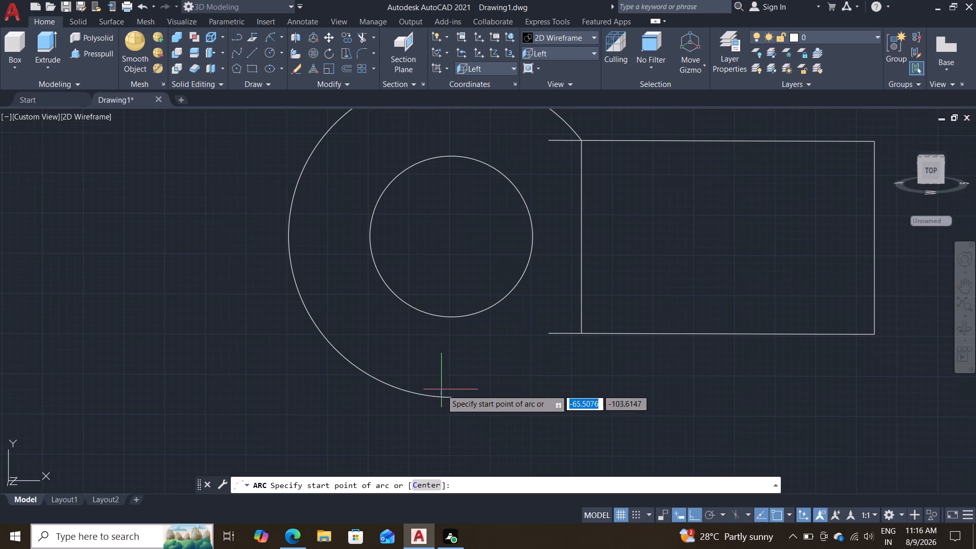
left_click(449, 398)
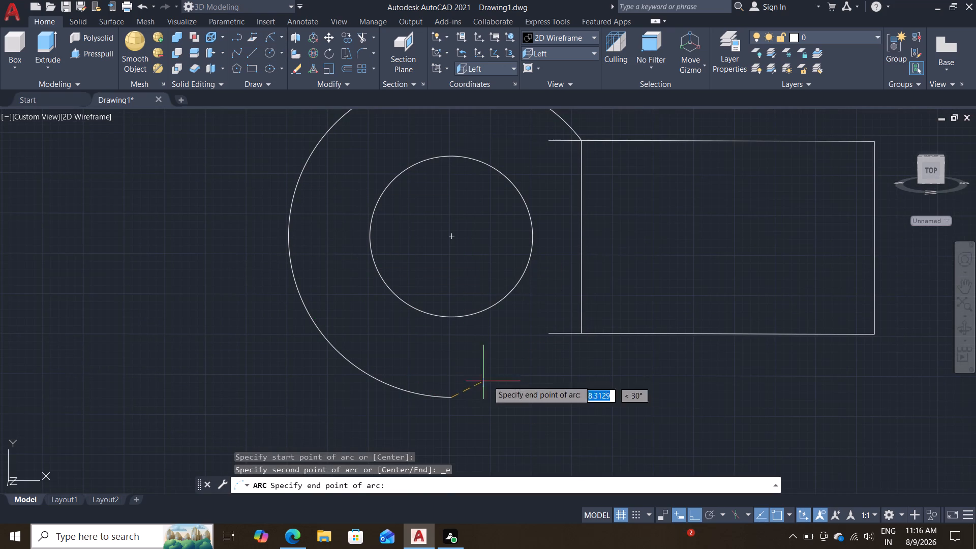
double_click(581, 335)
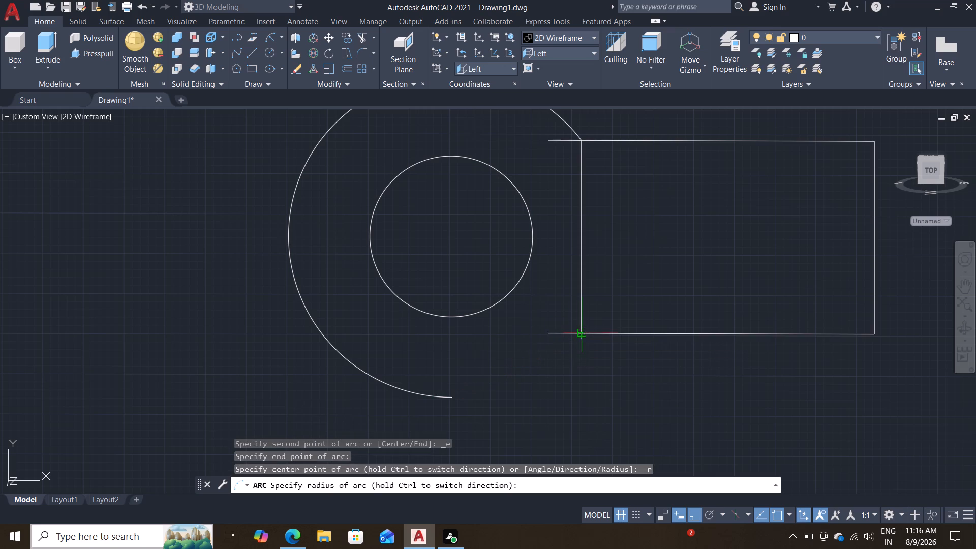
left_click(453, 236)
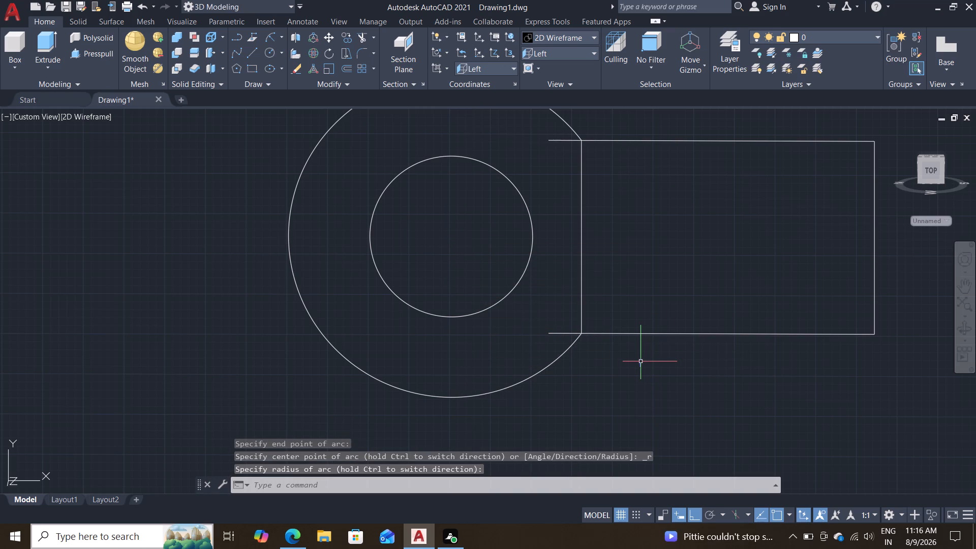
Draw three connected lines over the rectangular body's lower, far and upper sides, starting and ending where the outer arcs meet it.
key("l")
key("Return")
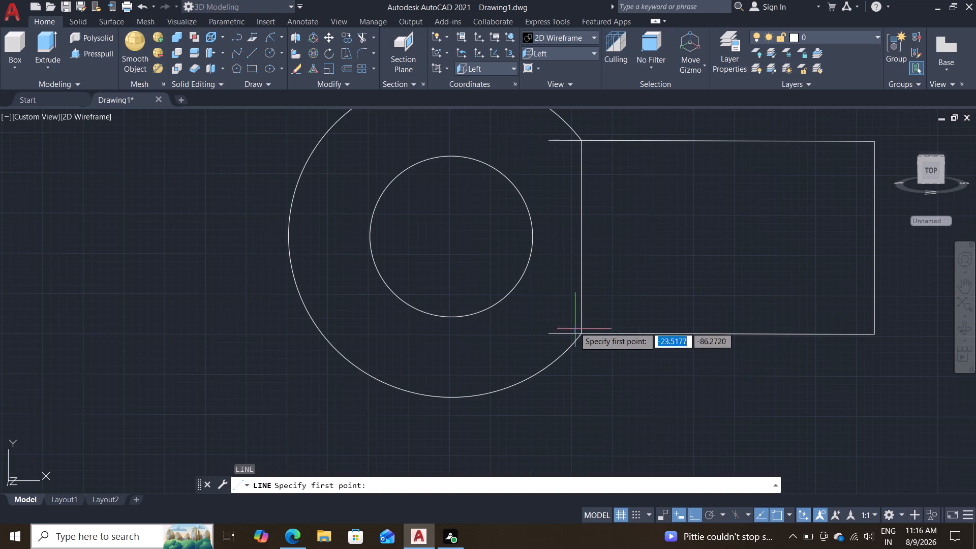
left_click(581, 336)
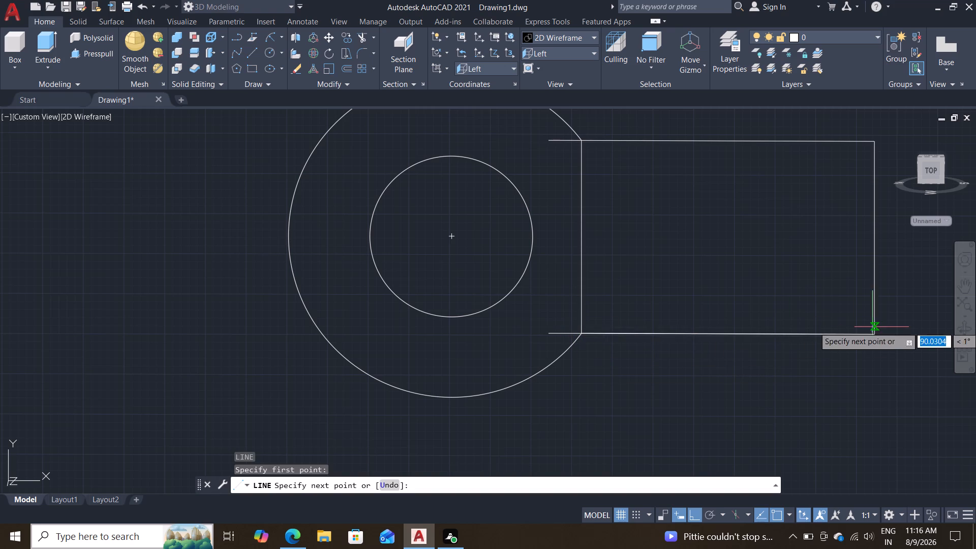
left_click(872, 335)
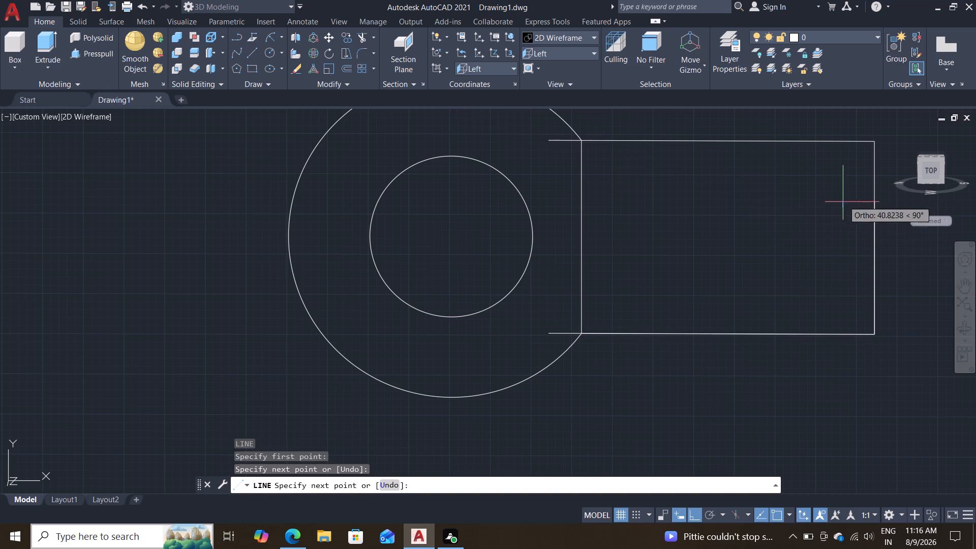
left_click(875, 145)
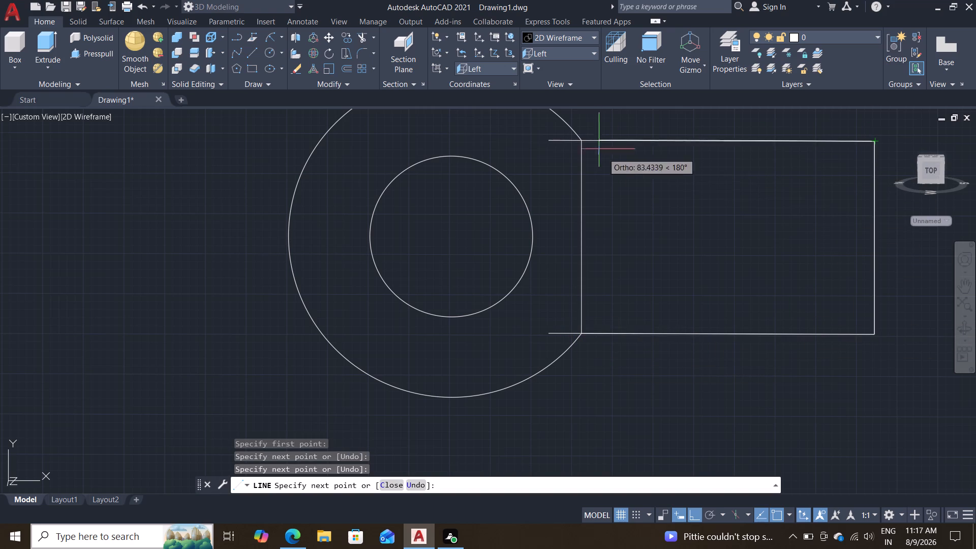
left_click(577, 139)
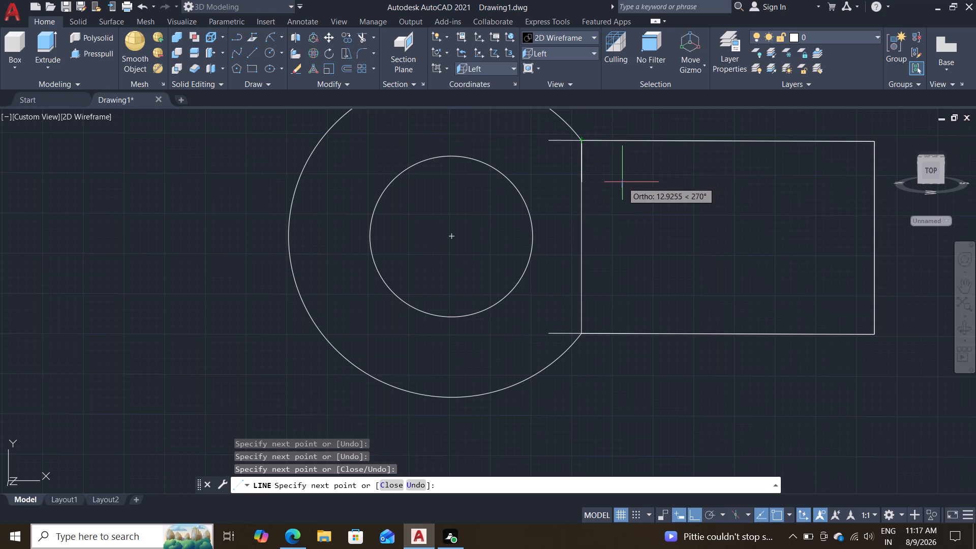
key("Escape")
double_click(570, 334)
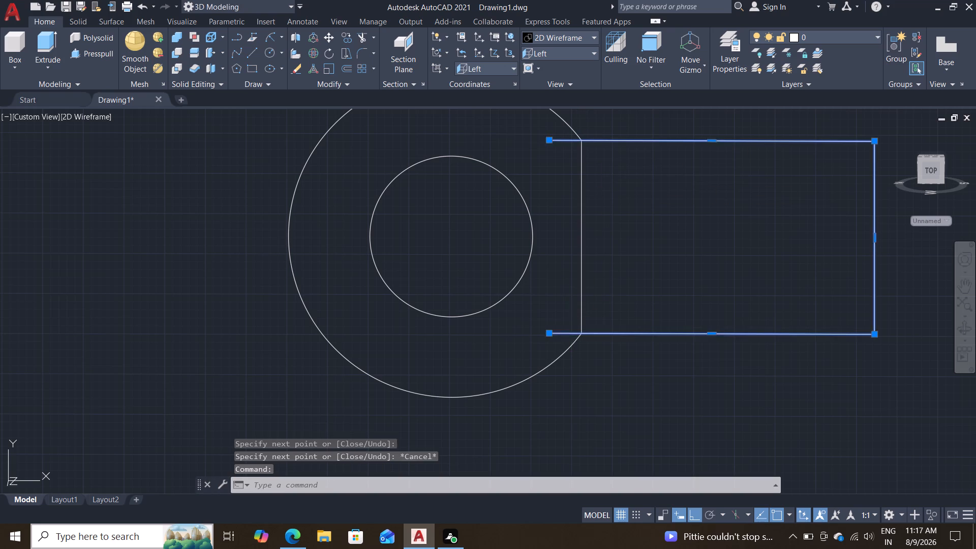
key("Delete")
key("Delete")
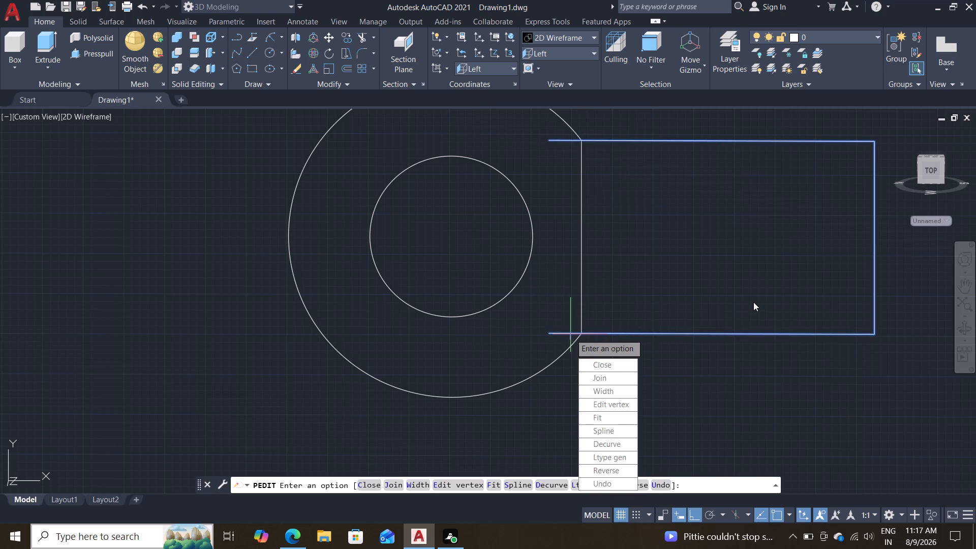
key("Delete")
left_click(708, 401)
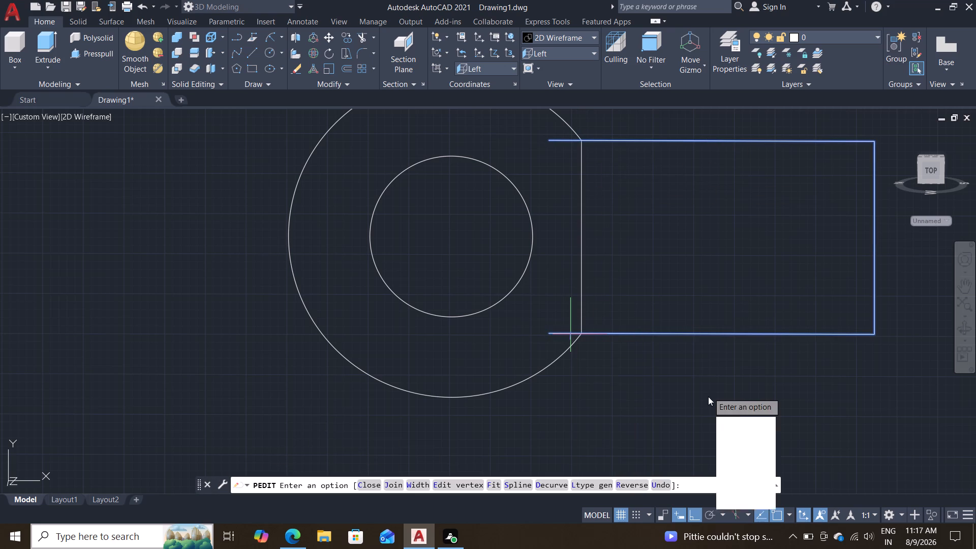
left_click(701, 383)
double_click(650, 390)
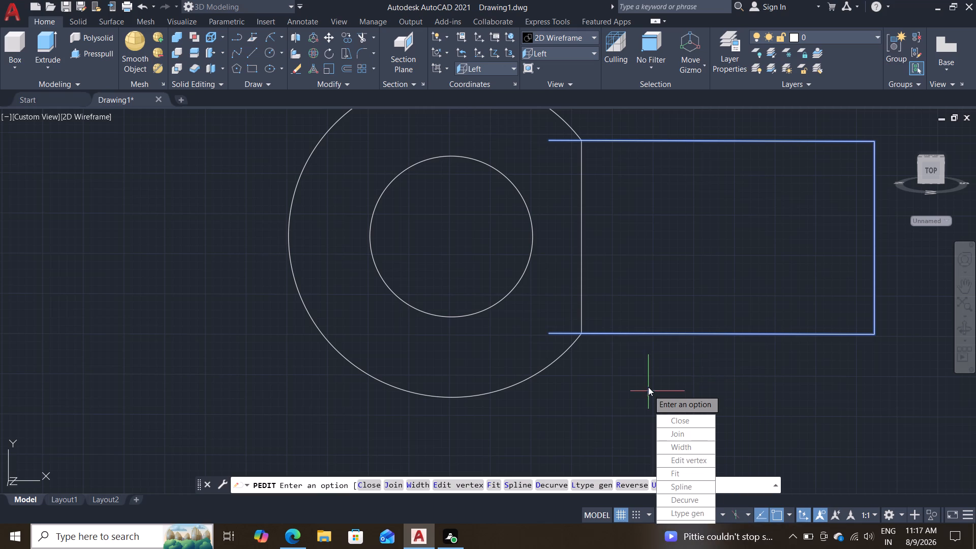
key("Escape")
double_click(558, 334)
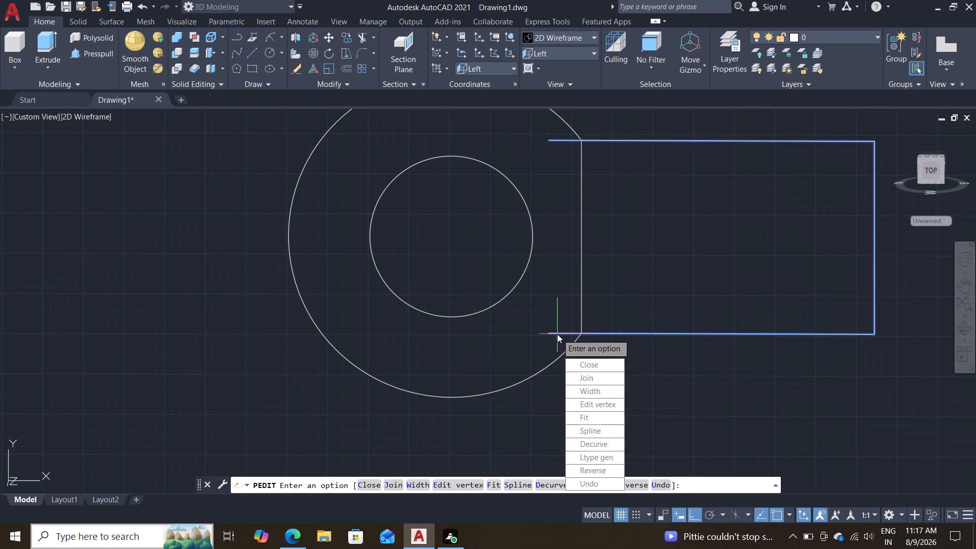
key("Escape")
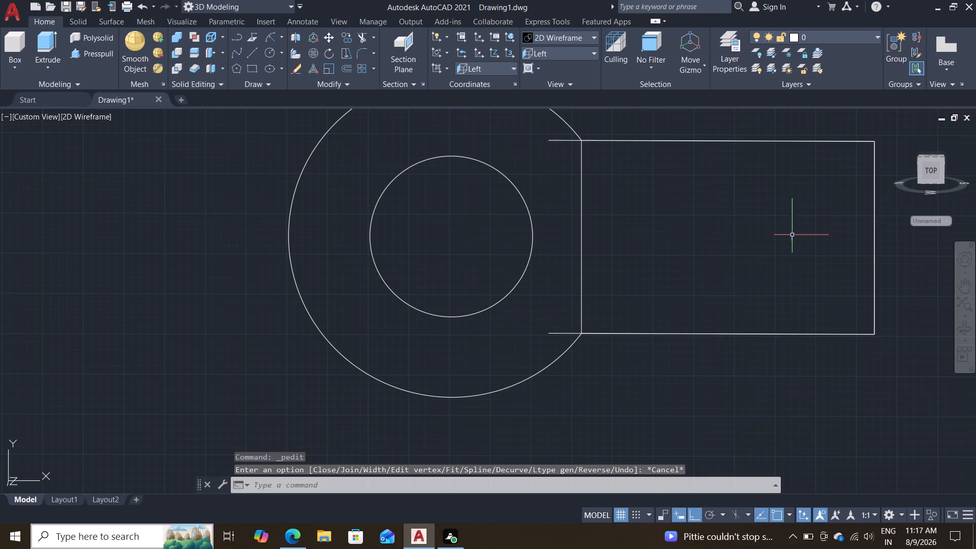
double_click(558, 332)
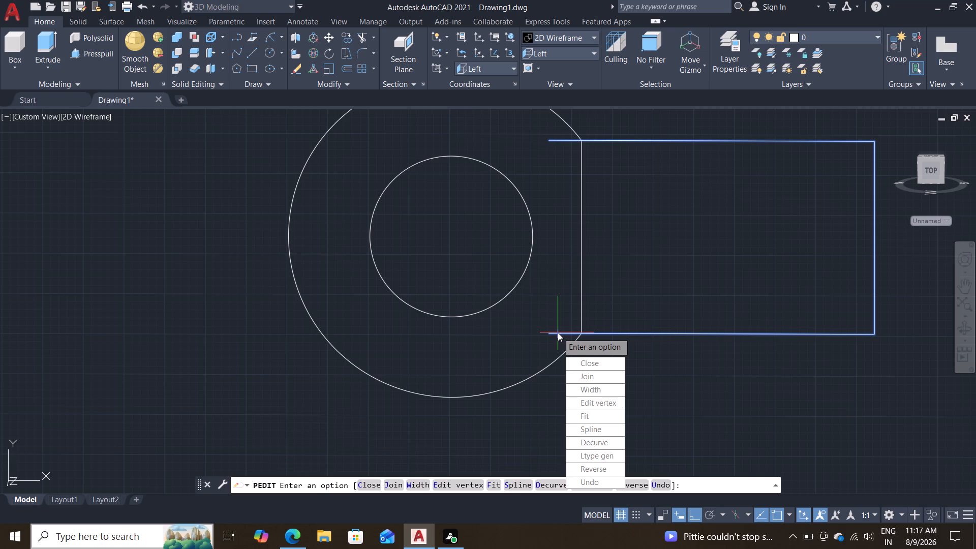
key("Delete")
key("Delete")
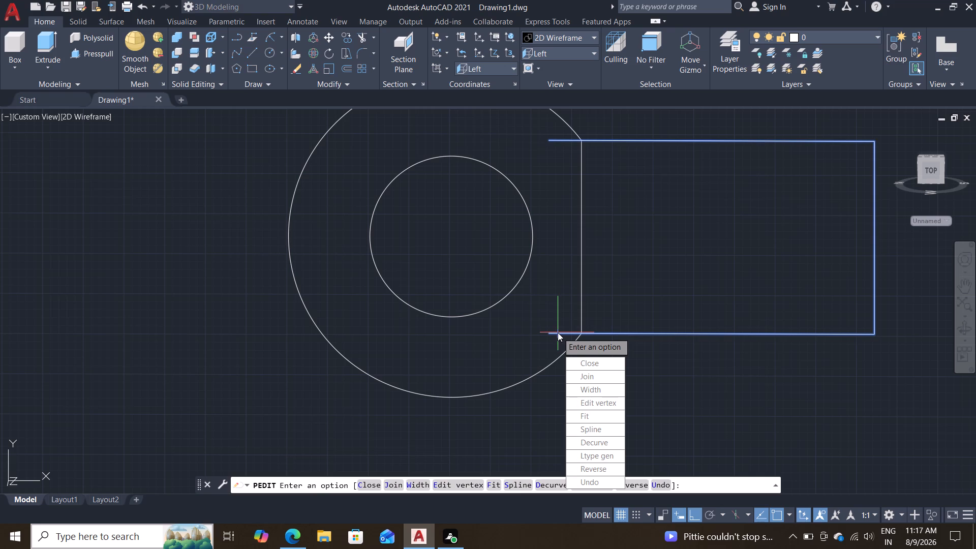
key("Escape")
Delete the original three-sided body polyline whose ends extend past the arcs into the eye.
left_click(558, 332)
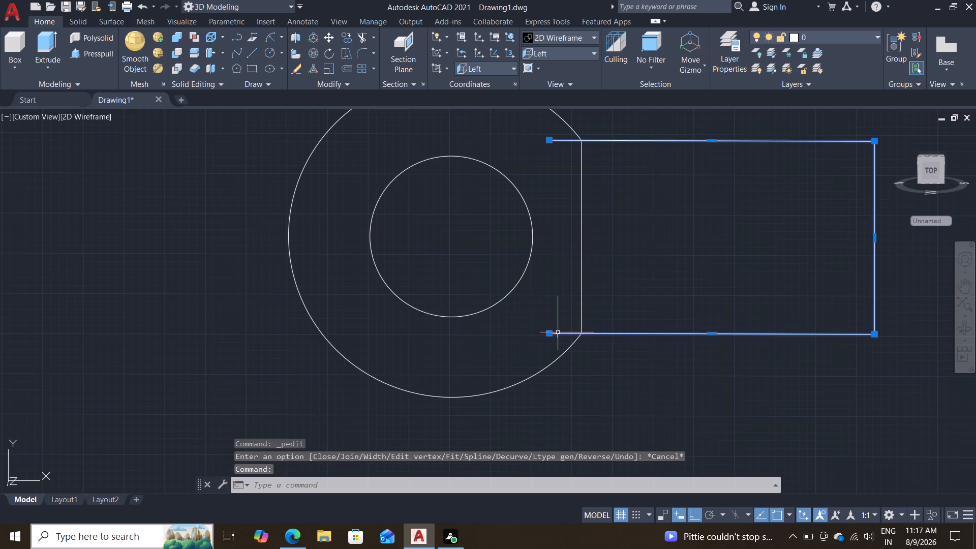
key("Delete")
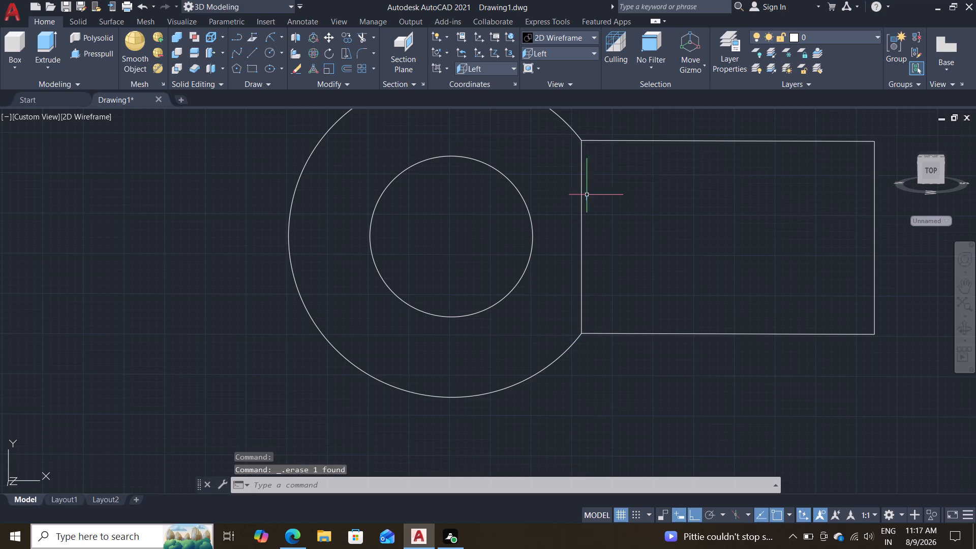
Trim away the vertical line separating the round eye from the rectangular body.
key("t")
key("r")
key("Return")
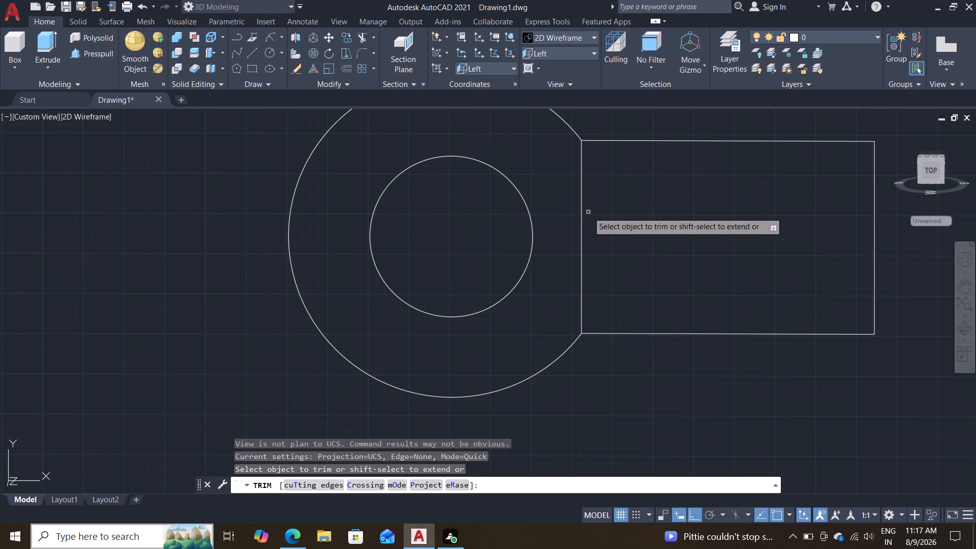
left_click(582, 211)
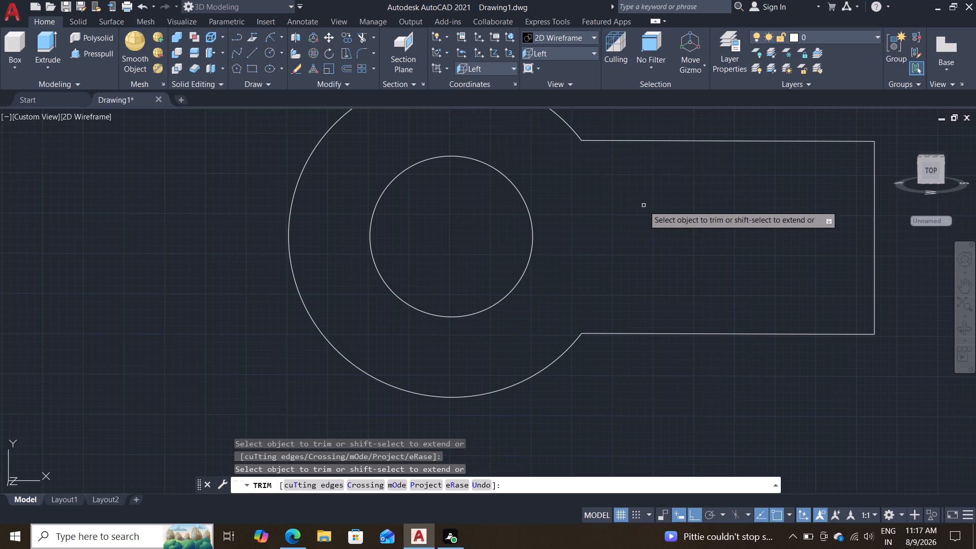
key("Escape")
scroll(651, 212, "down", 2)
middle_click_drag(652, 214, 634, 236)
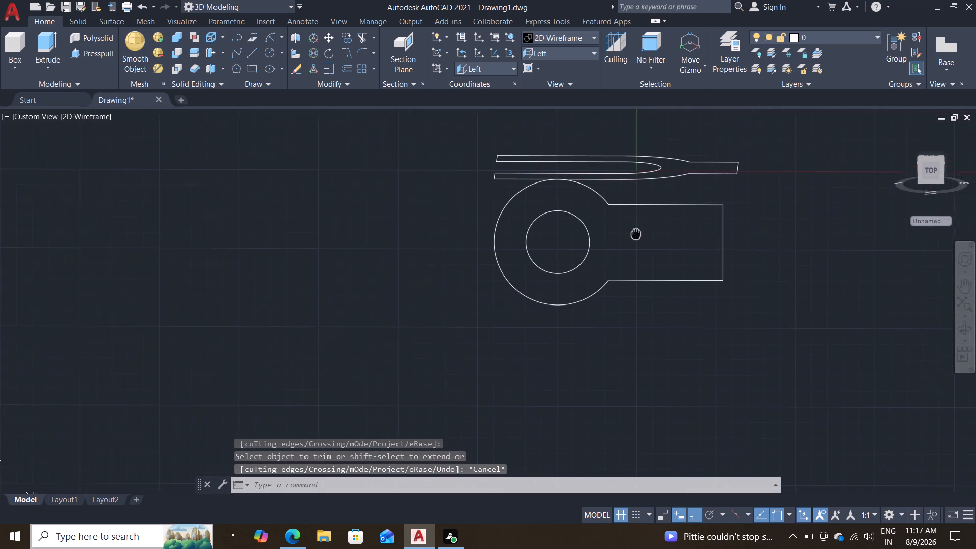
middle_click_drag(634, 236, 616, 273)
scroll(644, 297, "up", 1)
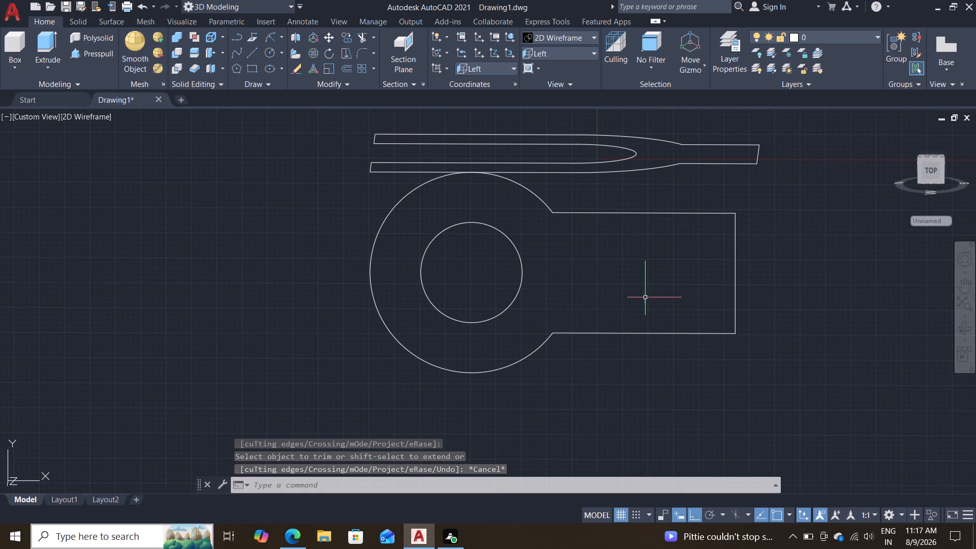
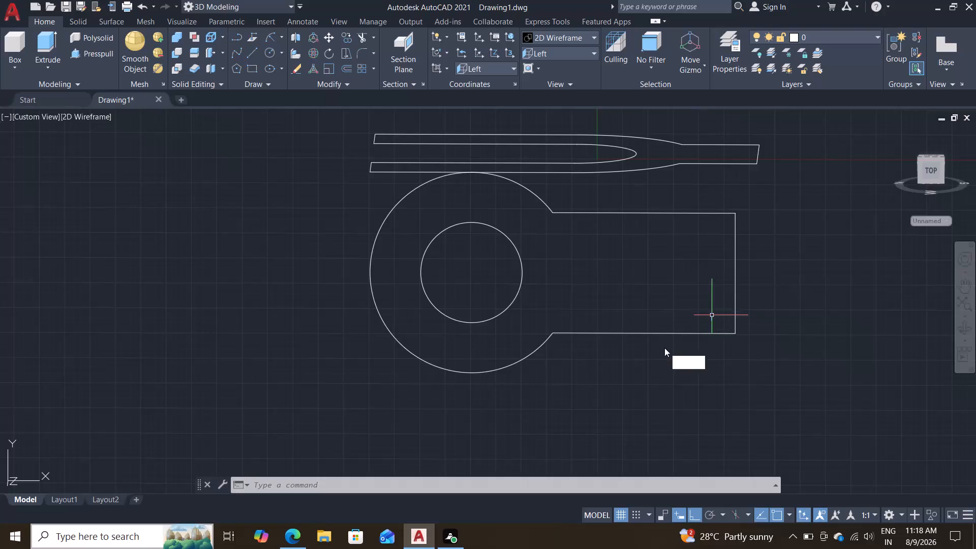
Fillet both corners where the round eye's outer arcs meet the rectangular body, using a radius of 50.
key("Return")
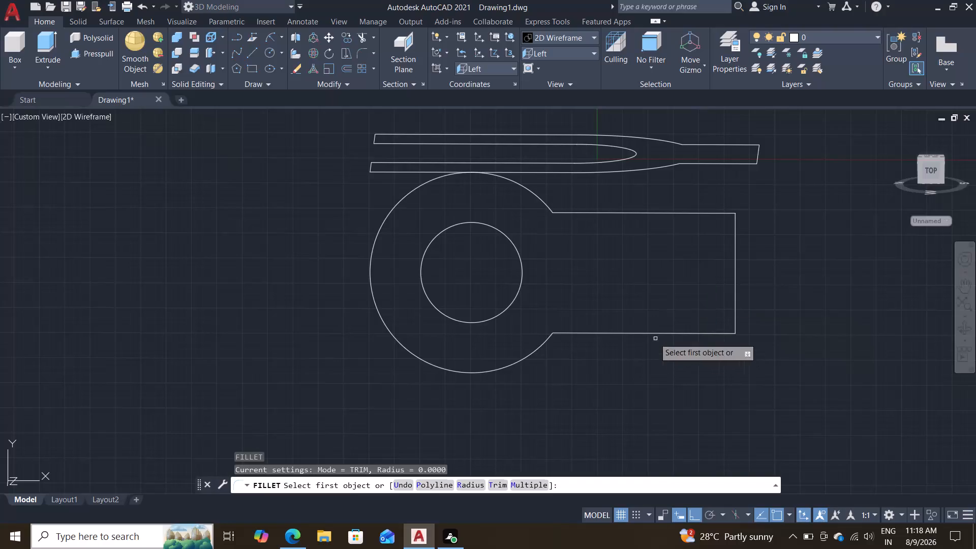
key("r")
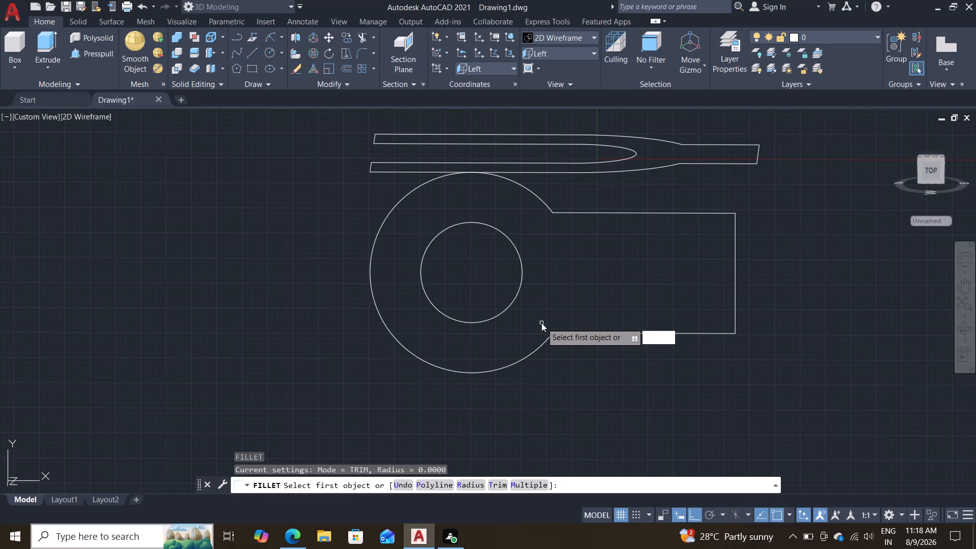
key("Return")
type("50")
key("Return")
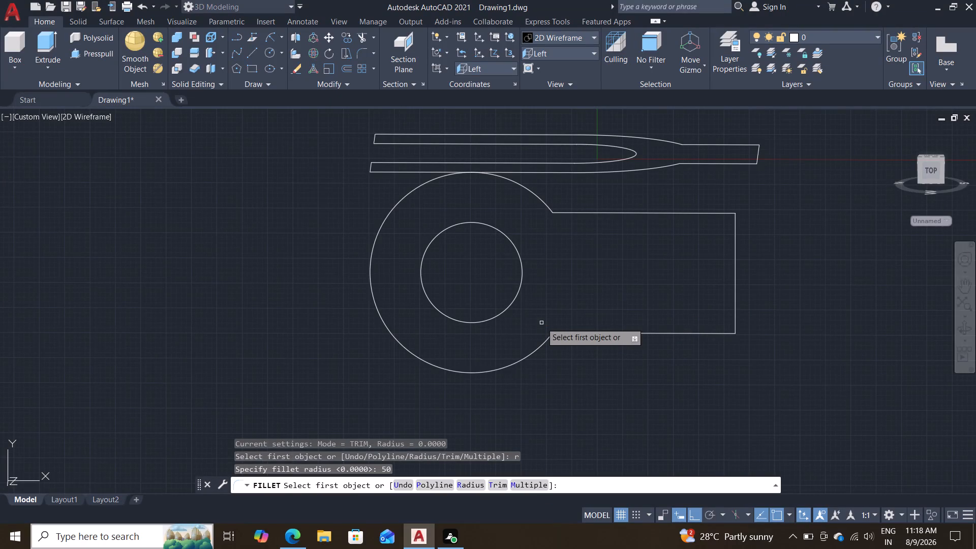
left_click(545, 340)
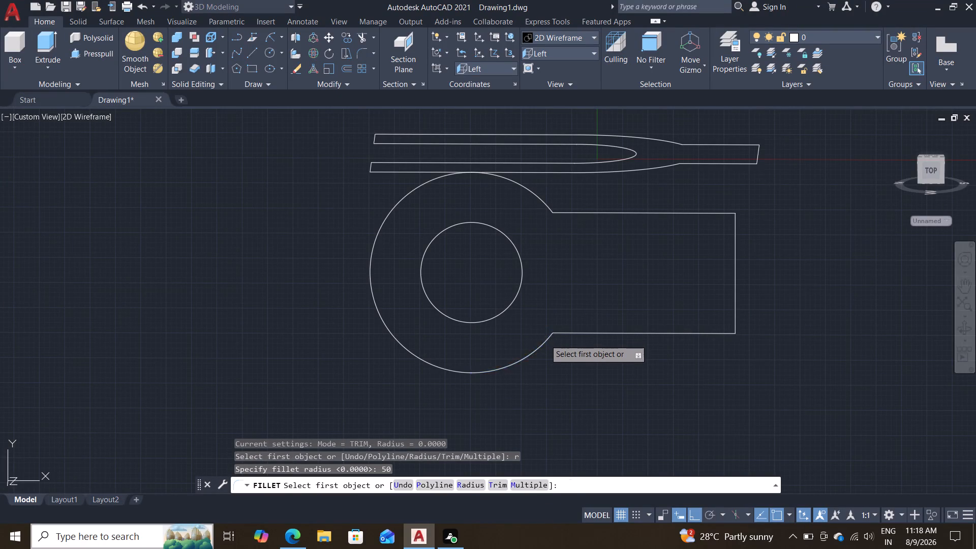
double_click(561, 334)
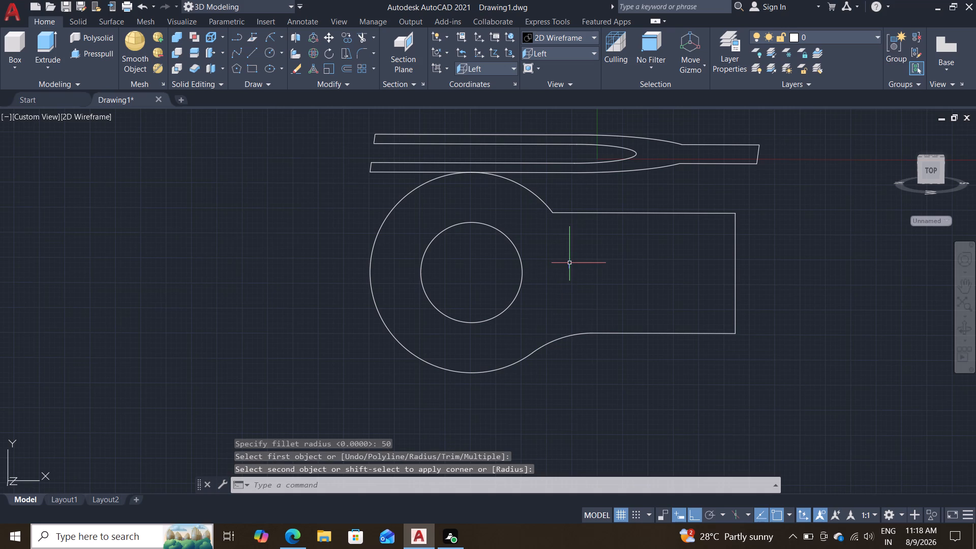
key("space")
left_click(543, 200)
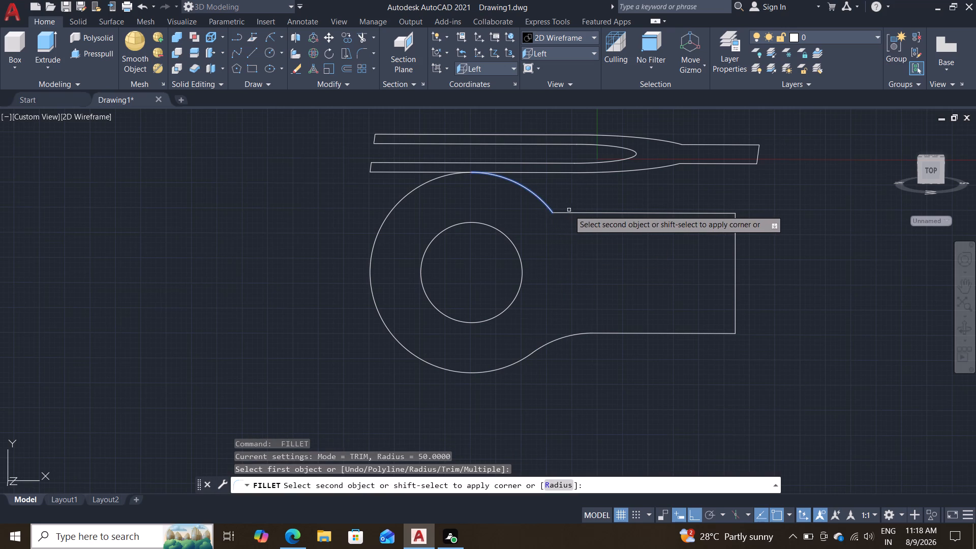
left_click(571, 213)
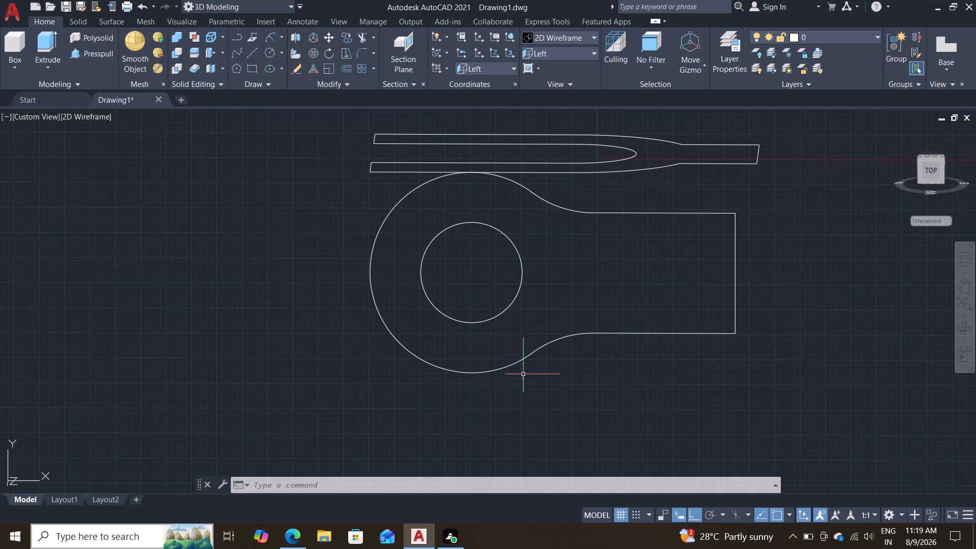
Face the profile squarely and join all the lines and arcs of the eye-and-body outline into one polyline.
left_click(931, 169)
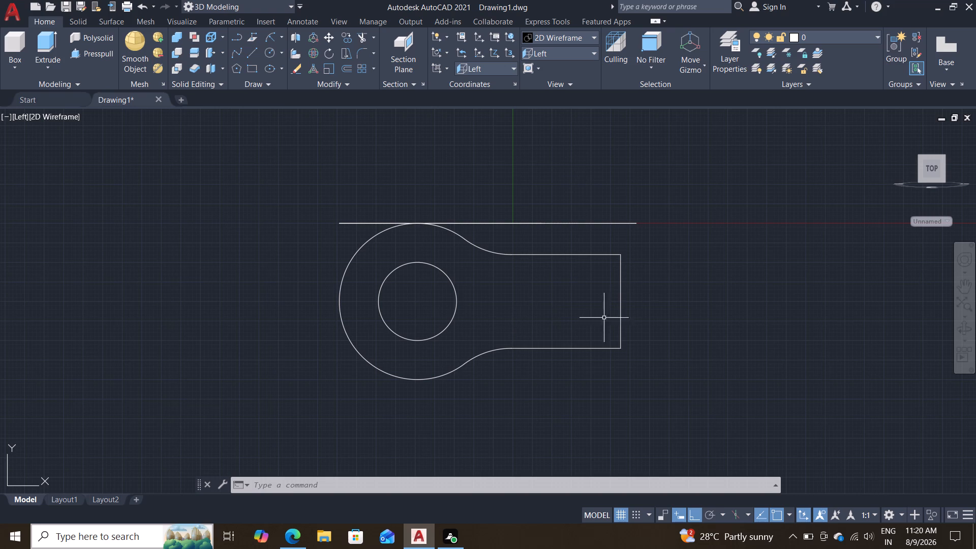
left_click_drag(644, 253, 600, 257)
left_click_drag(592, 259, 578, 262)
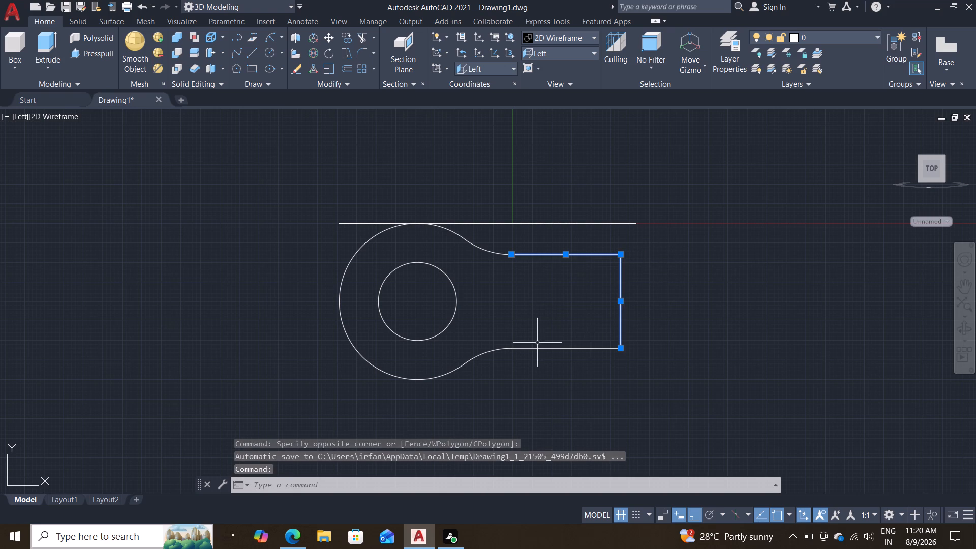
double_click(541, 348)
left_click(477, 356)
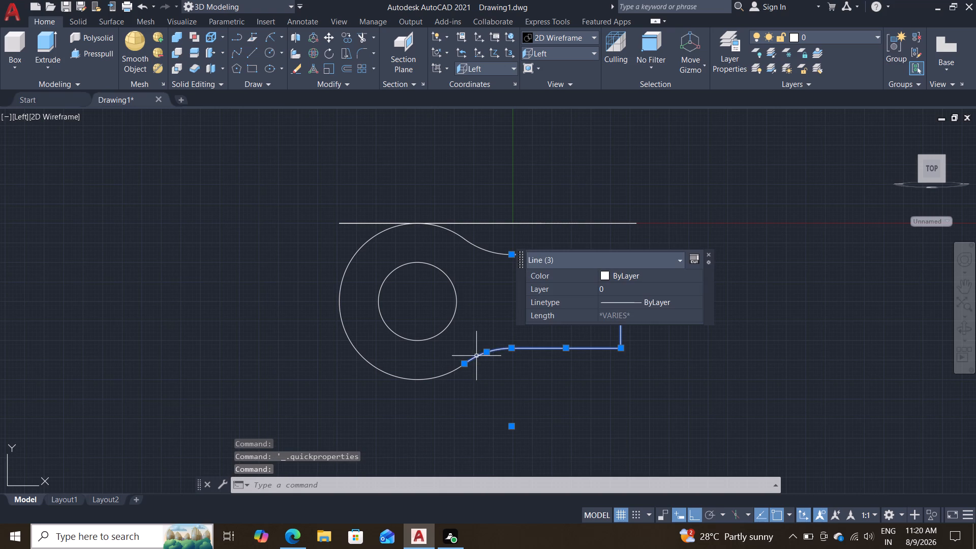
double_click(449, 371)
double_click(484, 249)
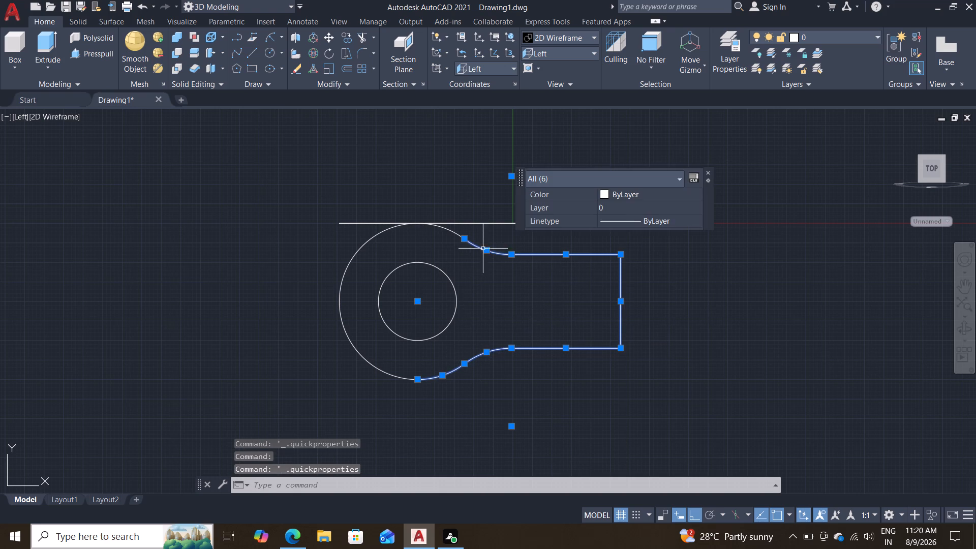
left_click(381, 235)
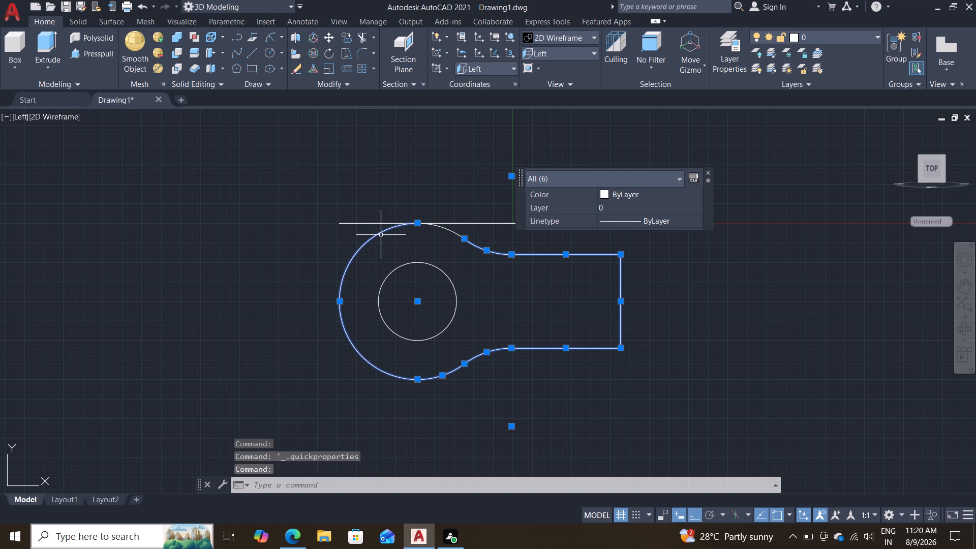
left_click(440, 227)
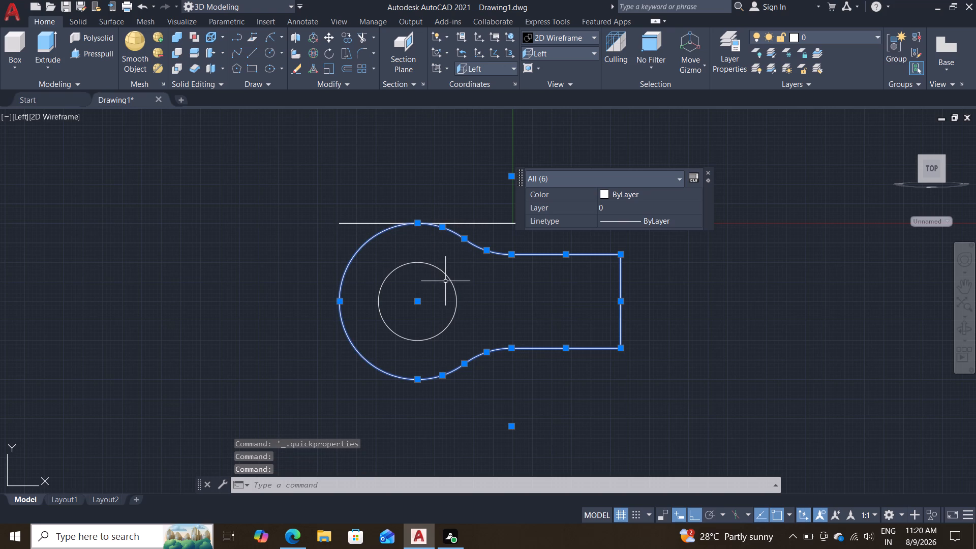
key("j")
key("Return")
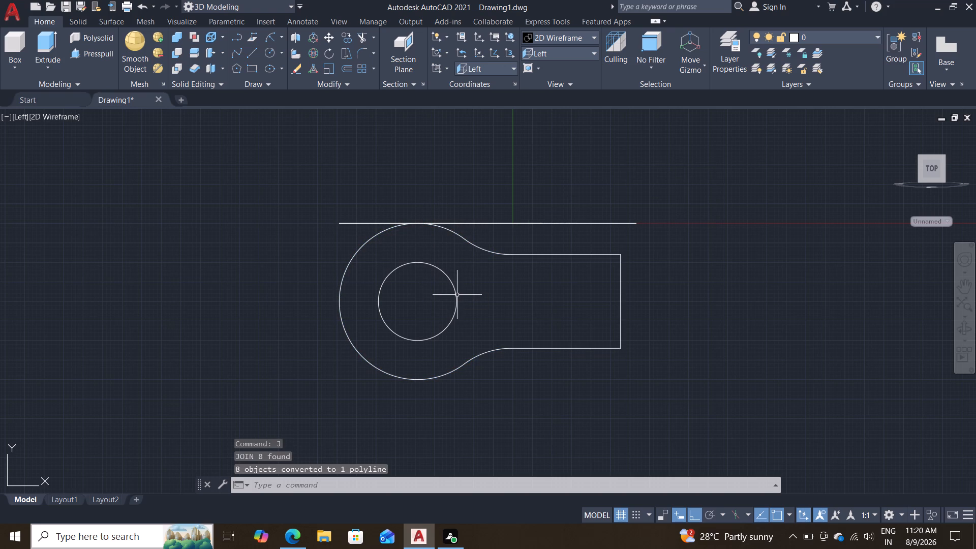
Mirror the joined outline about the vertical axis through the hole's upper and lower quadrants, keeping the original.
type("mi")
key("Return")
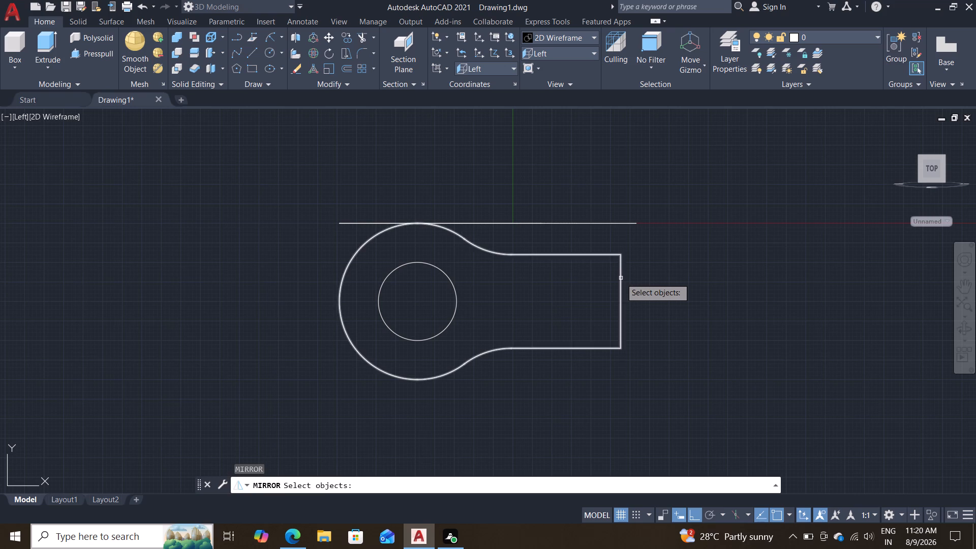
double_click(621, 278)
key("Return")
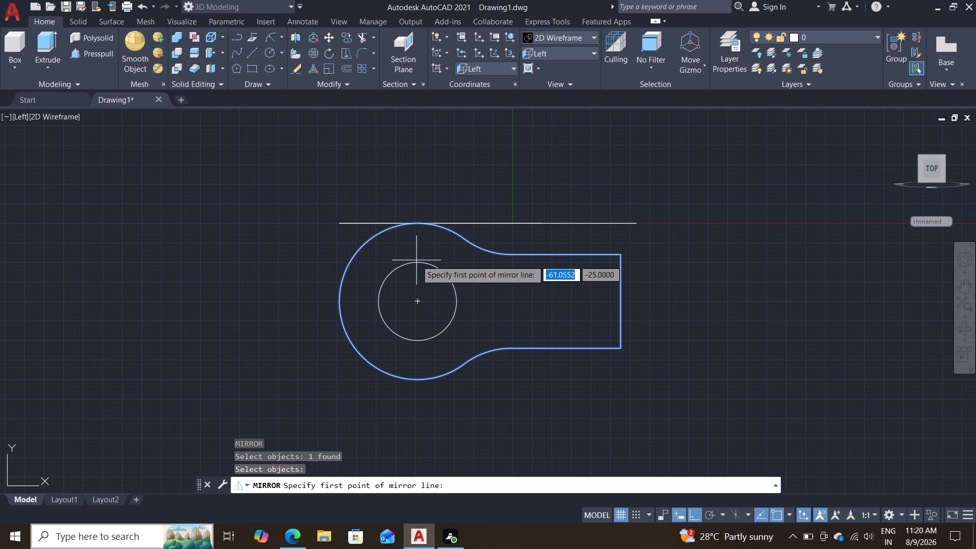
double_click(418, 260)
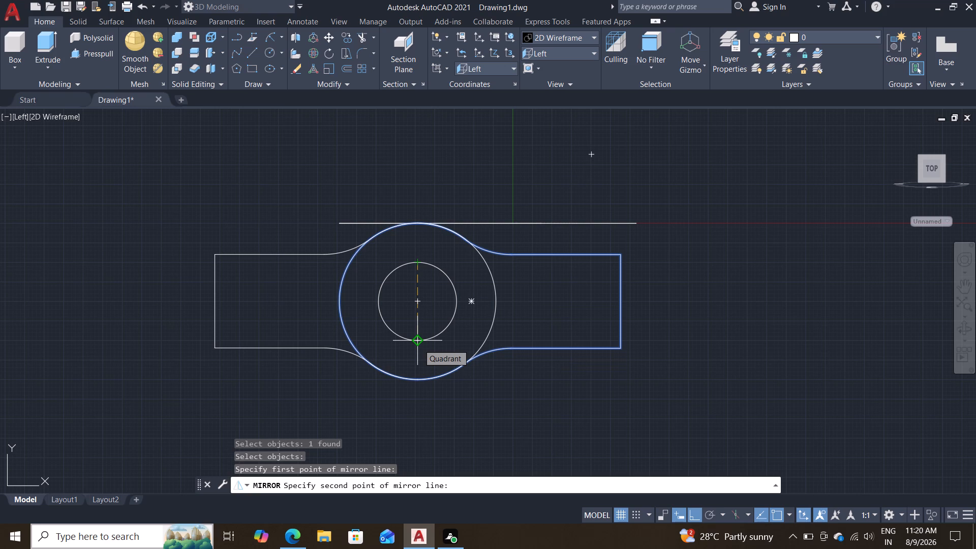
left_click(420, 340)
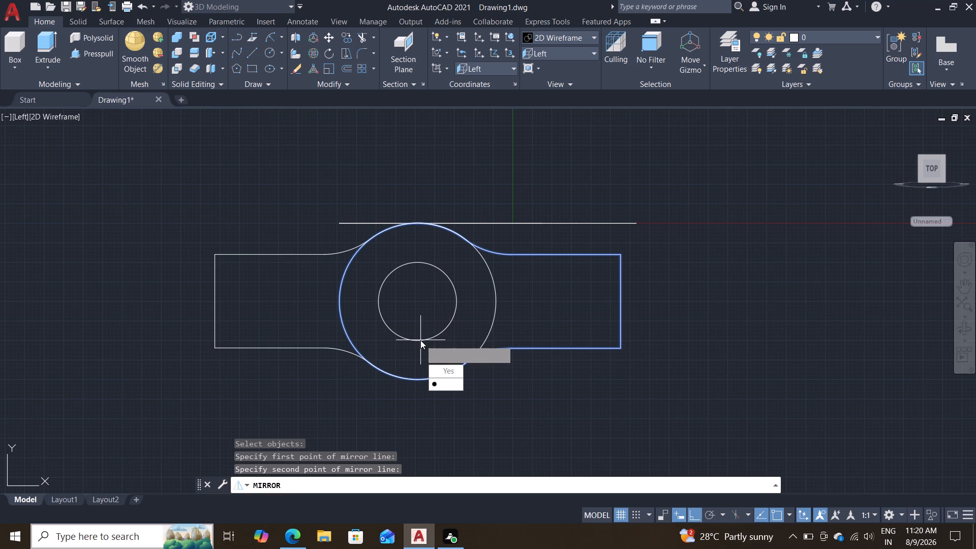
left_click_drag(437, 382, 420, 340)
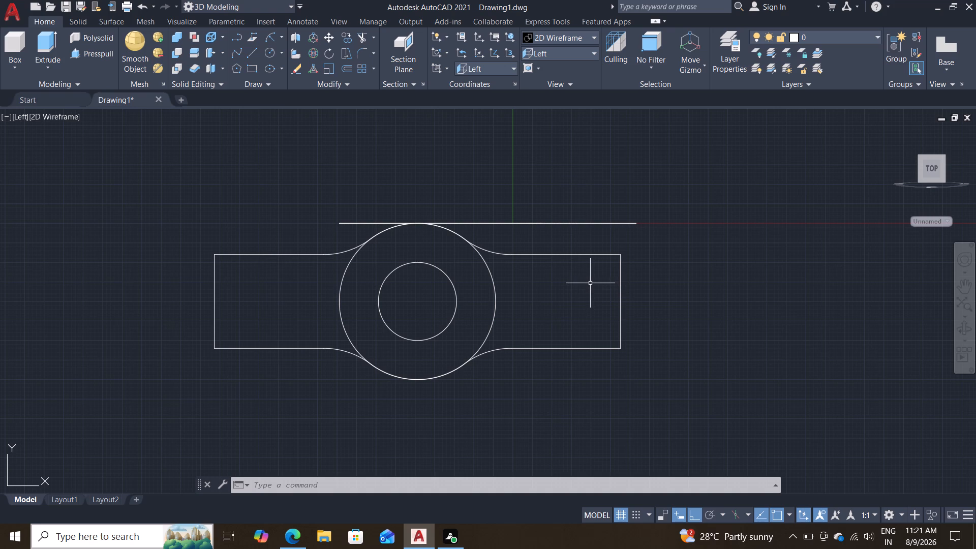
Hide the mirrored outline so that only the original eye profile is displayed.
left_click(325, 255)
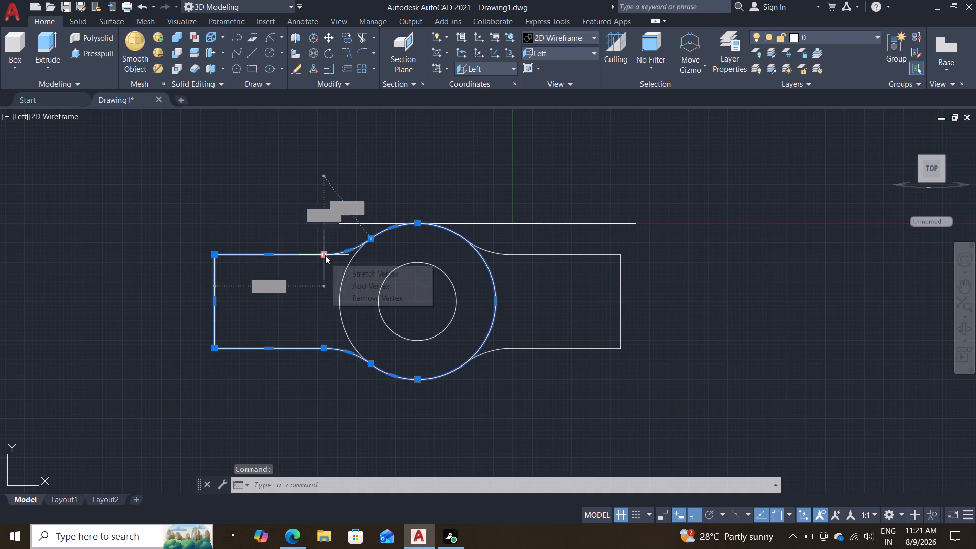
right_click(325, 255)
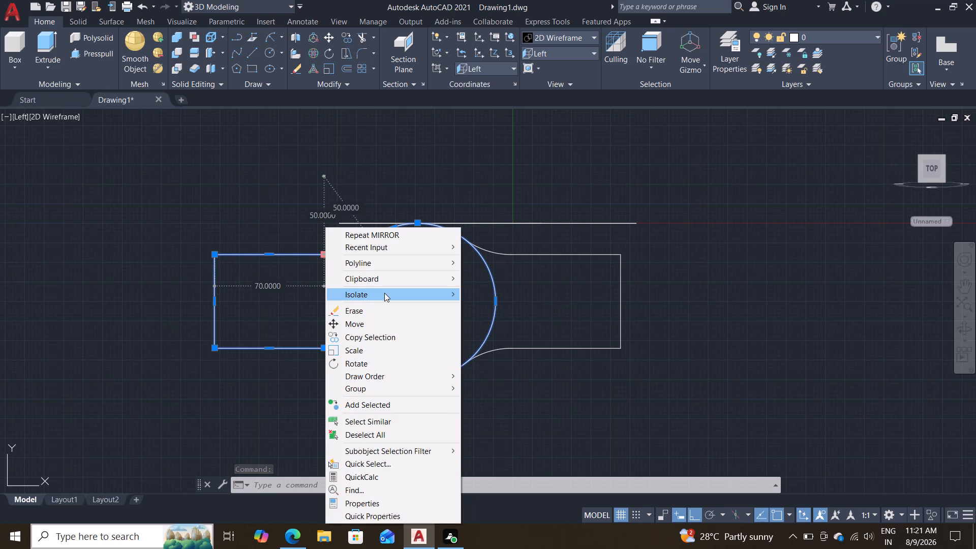
left_click(472, 304)
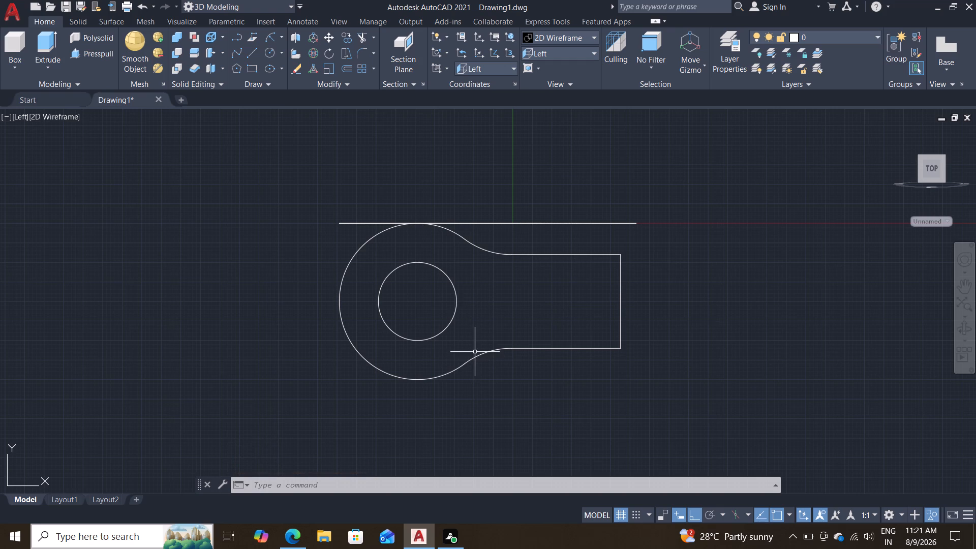
Draw connected lines from the body's upper far corner: 30 outward along the X axis, then 57 in the positive Y direction.
key("l")
key("Return")
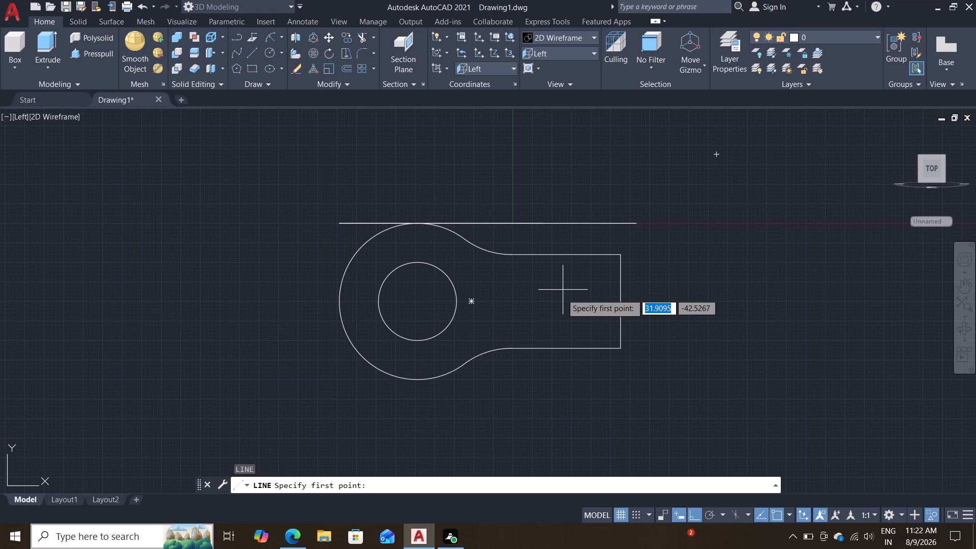
left_click(620, 252)
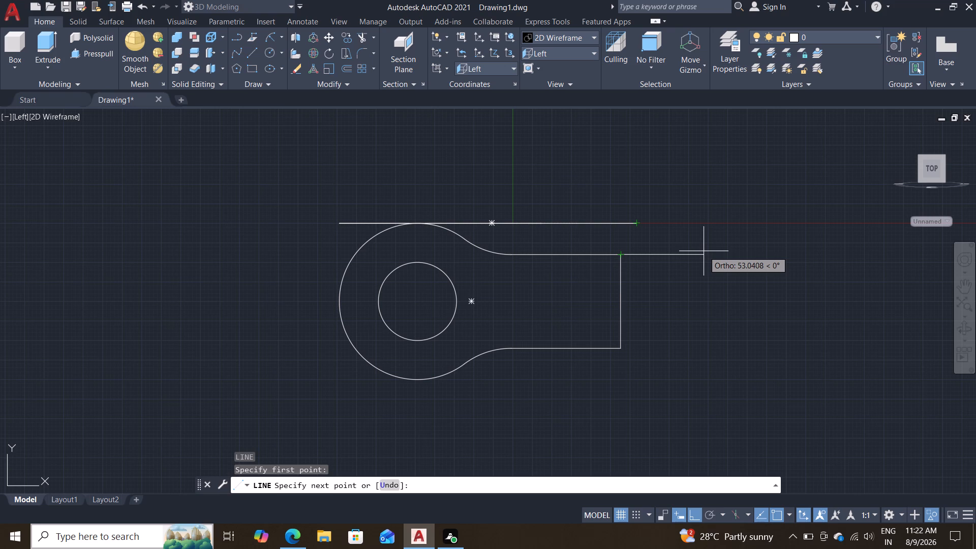
type("30")
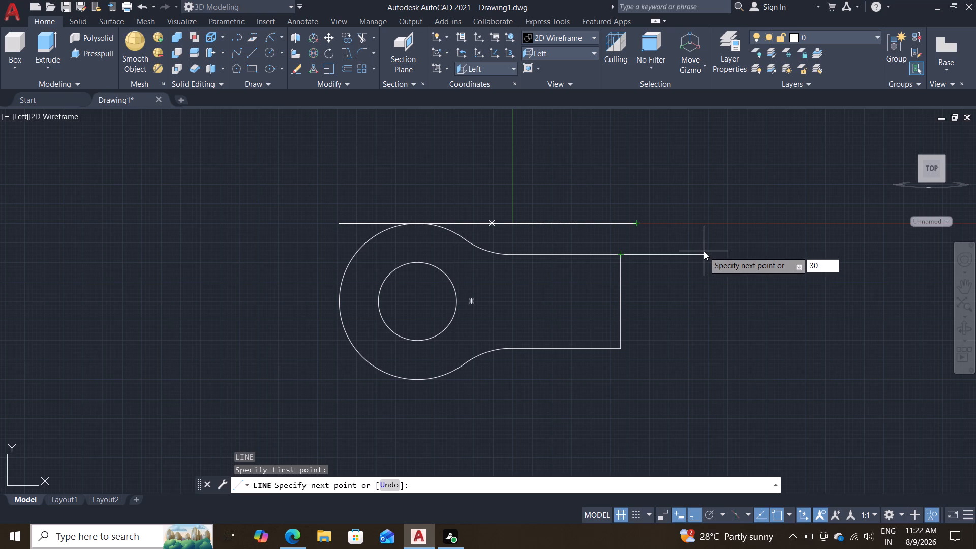
key("Return")
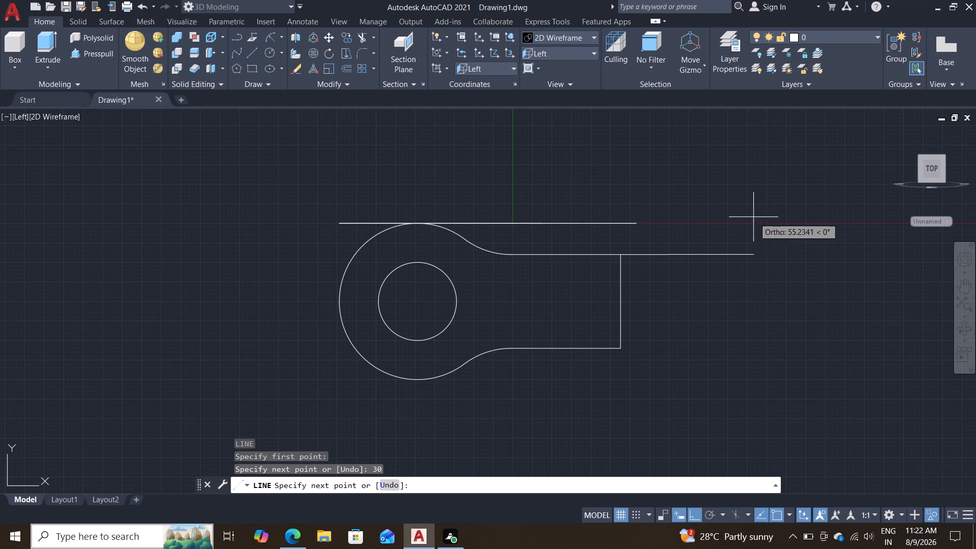
middle_click_drag(714, 178, 710, 225, "shift")
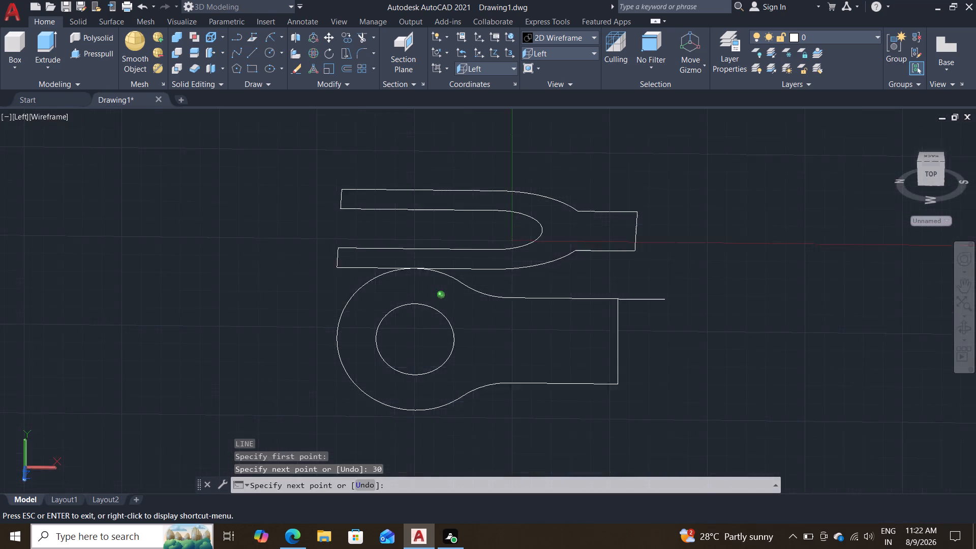
middle_click_drag(710, 225, 710, 228, "shift")
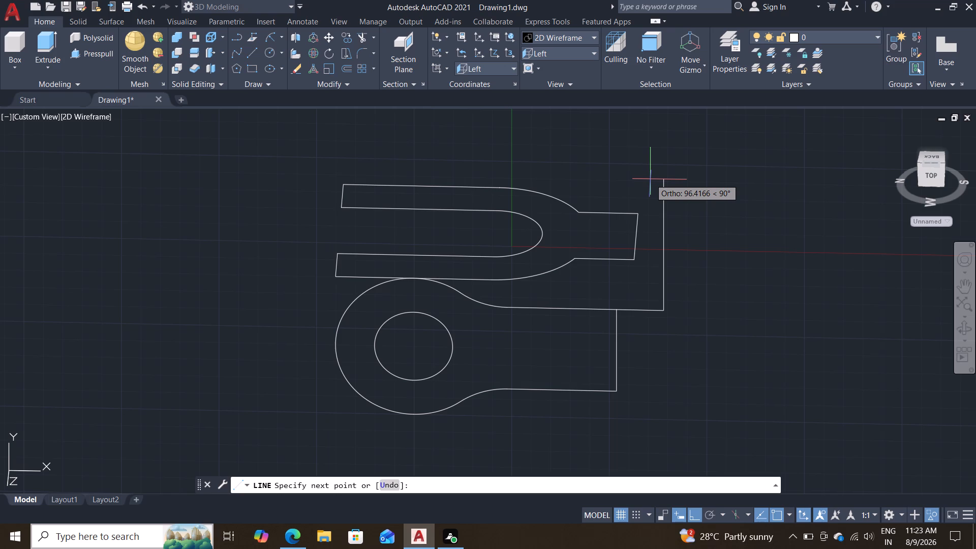
type("57")
key("Return")
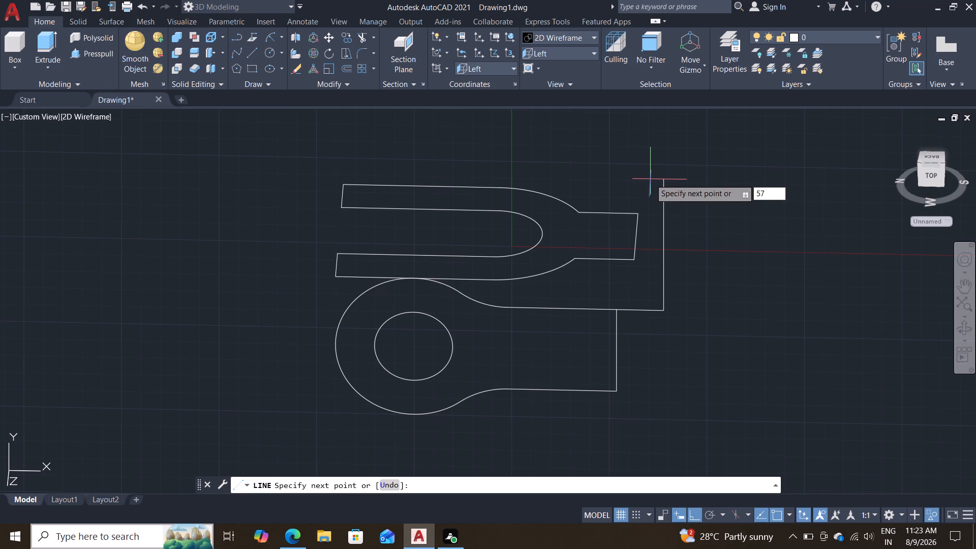
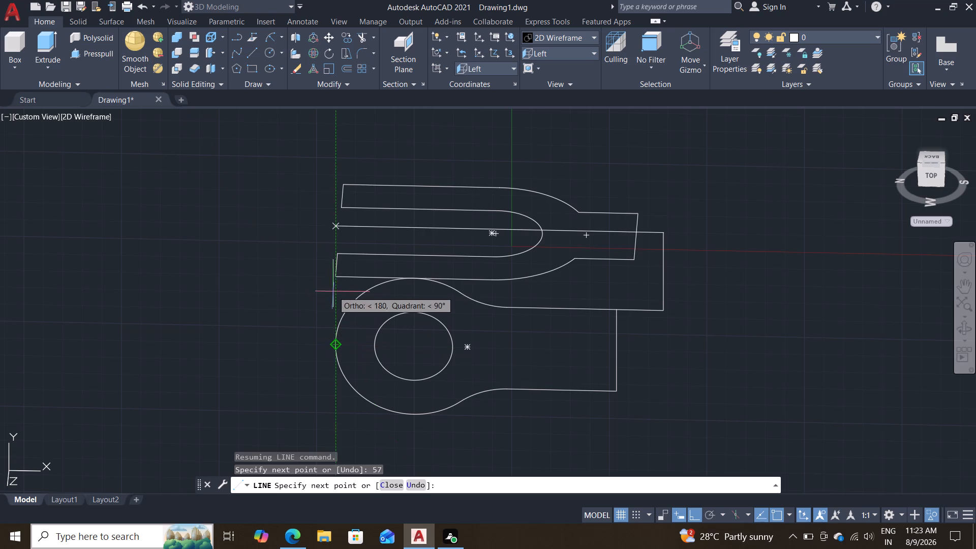
Continue the line chain back along the X axis to the point aligned with the eye's outer quadrant.
double_click(335, 227)
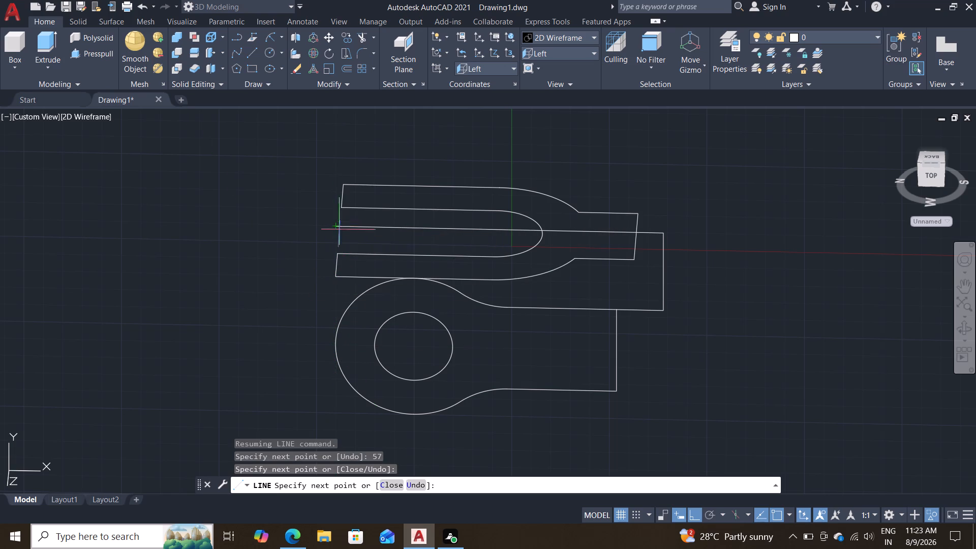
key("Escape")
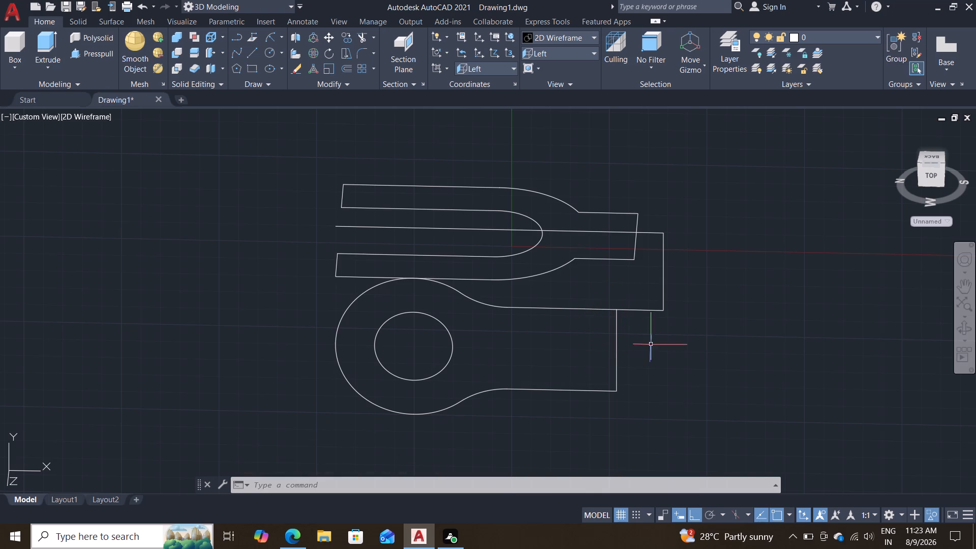
Draw a vertical line about 87 long from the upper line's open end down to the eye's outer quadrant.
middle_click_drag(686, 293, 698, 345, "shift")
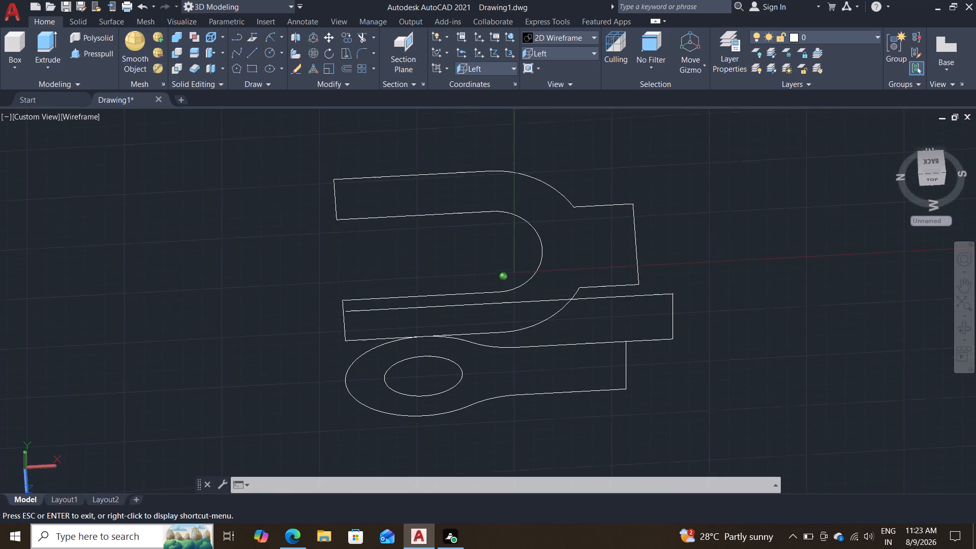
middle_click_drag(698, 345, 692, 269, "shift")
scroll(692, 269, "up", 1, "shift")
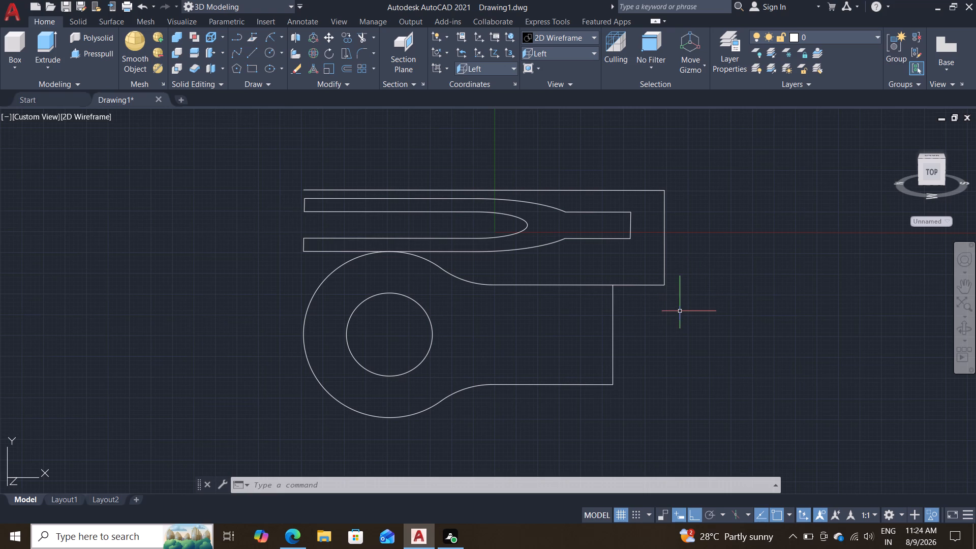
scroll(667, 328, "down", 1)
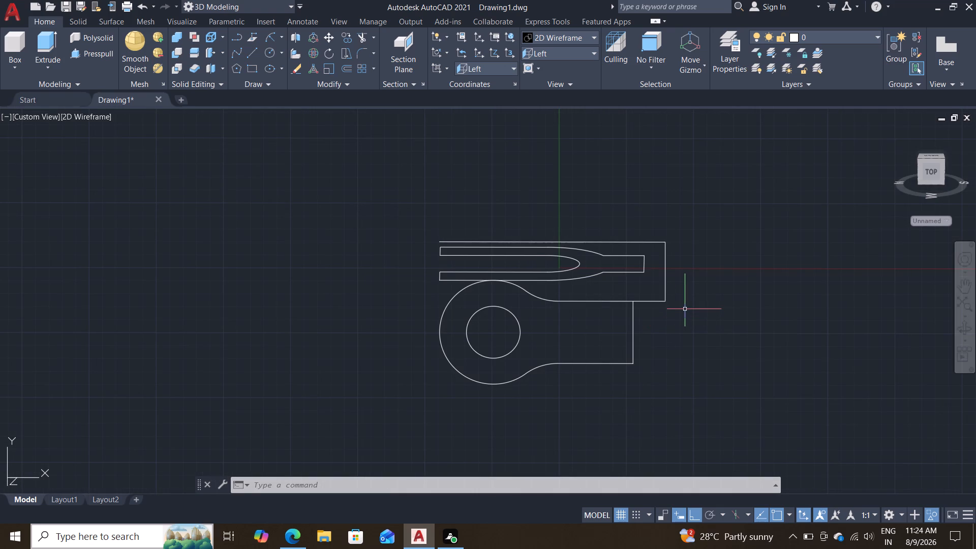
middle_click_drag(687, 309, 703, 298, "shift")
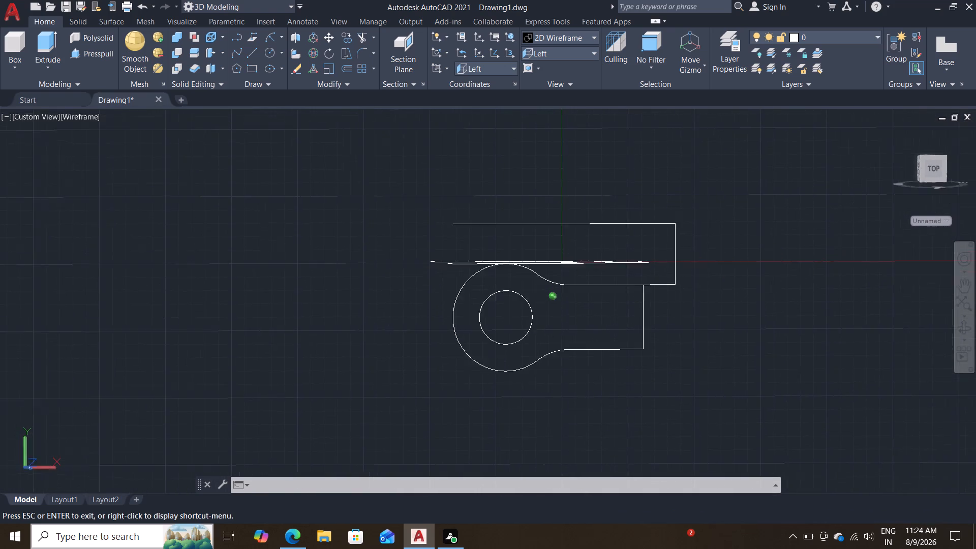
middle_click_drag(703, 298, 669, 347, "shift")
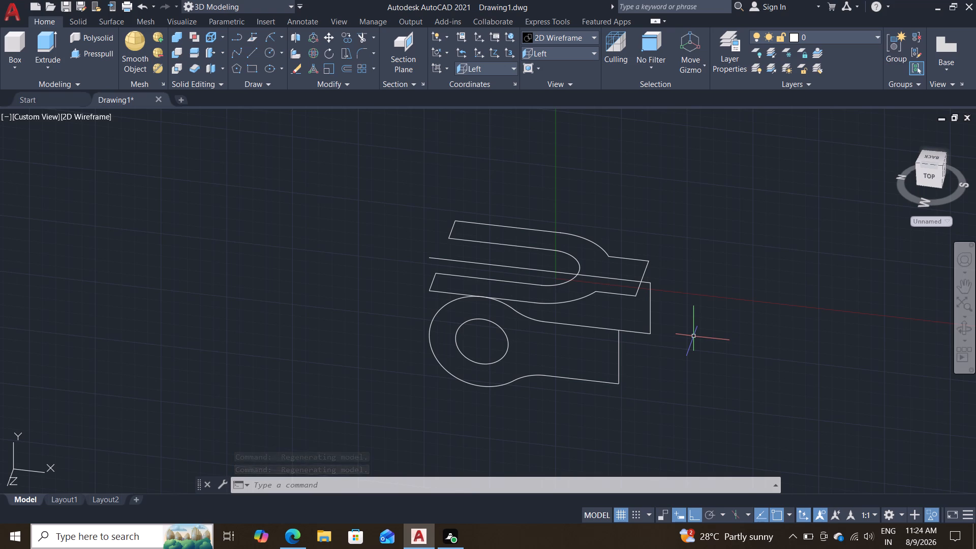
middle_click_drag(695, 343, 736, 302, "shift")
key("l")
key("Return")
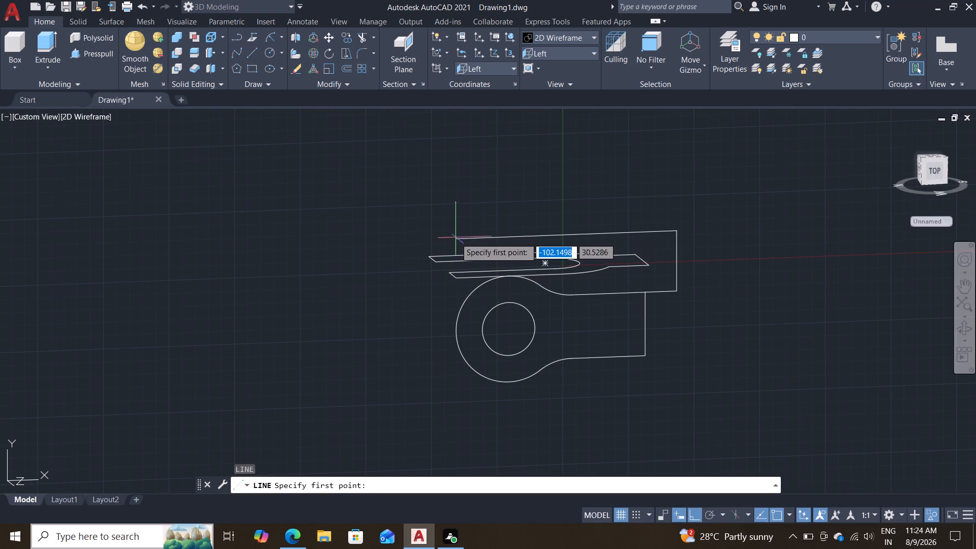
left_click(456, 238)
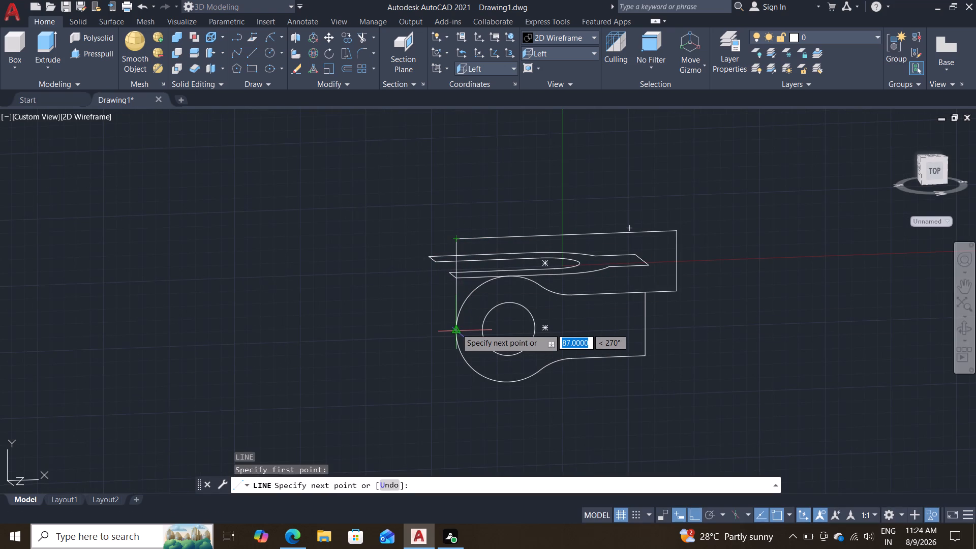
double_click(456, 328)
key("Escape")
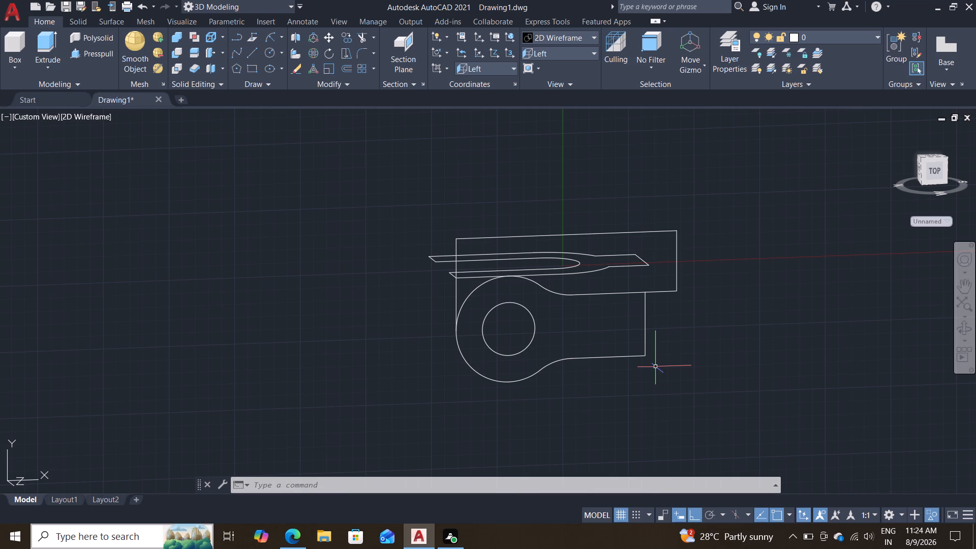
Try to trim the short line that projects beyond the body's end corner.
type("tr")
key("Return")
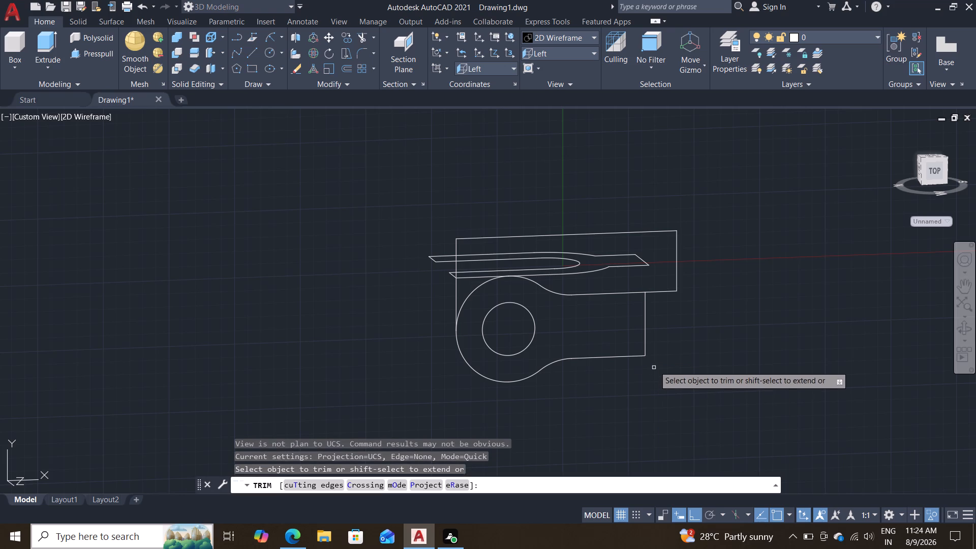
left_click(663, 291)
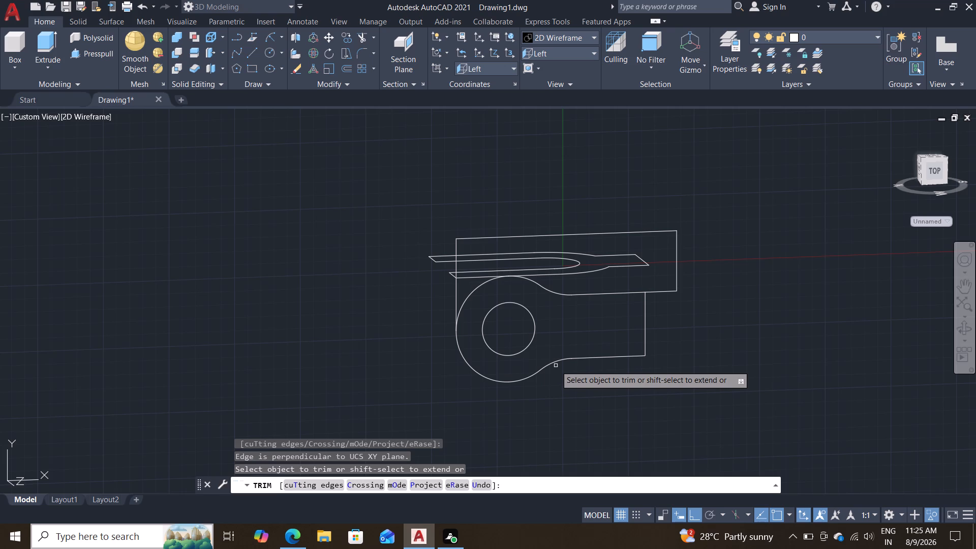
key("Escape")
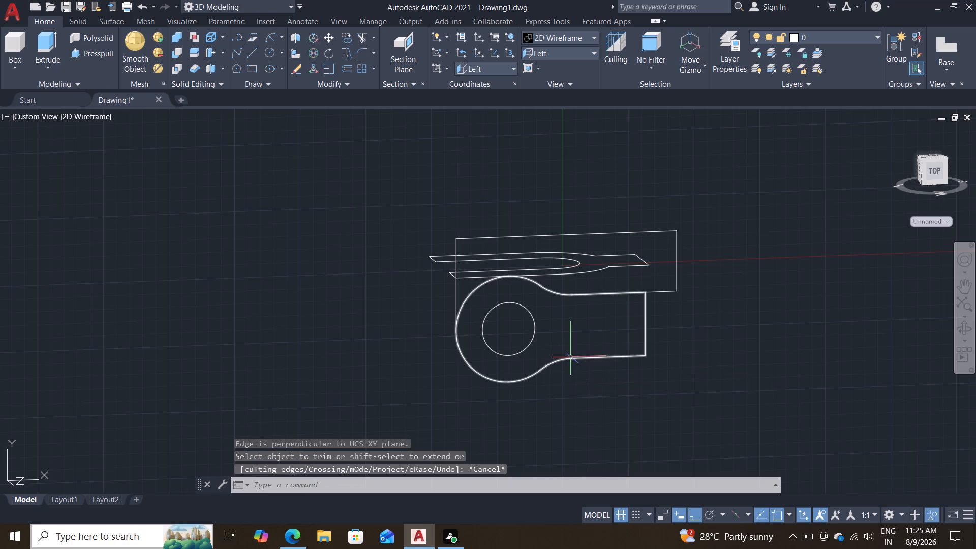
Draw a centre line from the eye's outer quadrant through the hole to the midpoint of the body's end edge.
key("l")
key("Return")
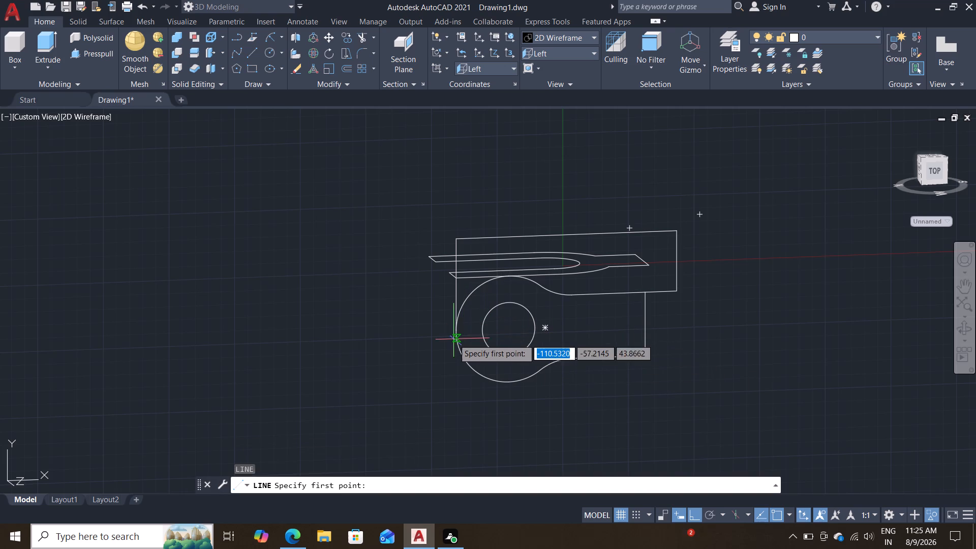
left_click(455, 330)
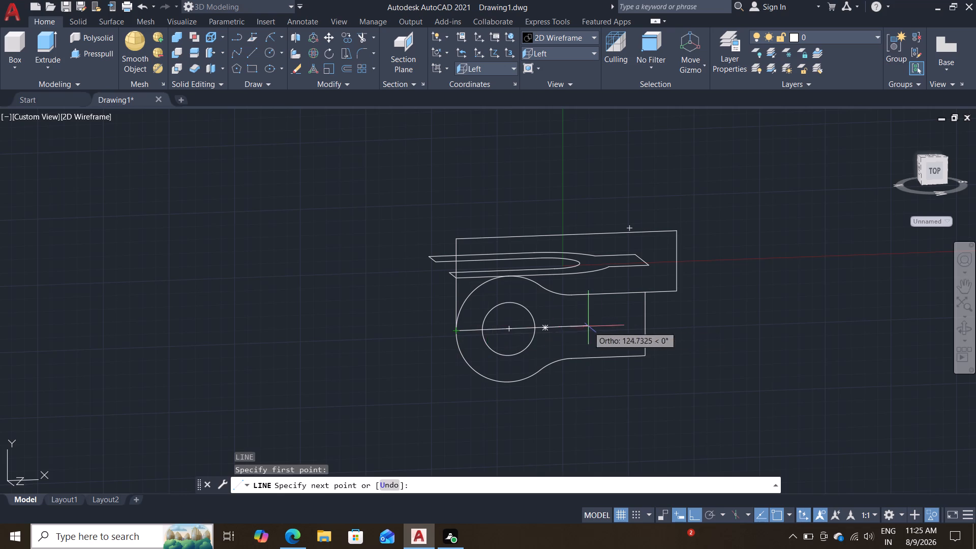
left_click(646, 323)
key("Escape")
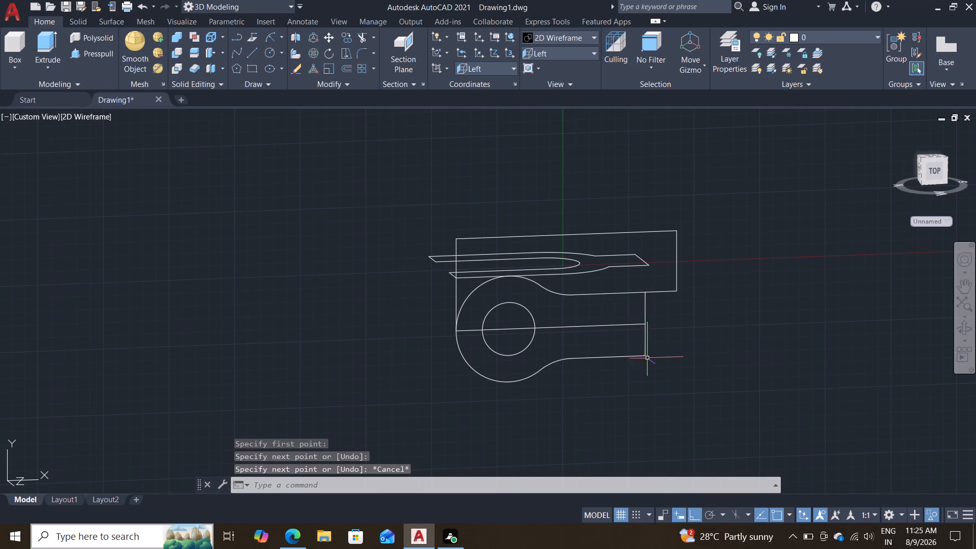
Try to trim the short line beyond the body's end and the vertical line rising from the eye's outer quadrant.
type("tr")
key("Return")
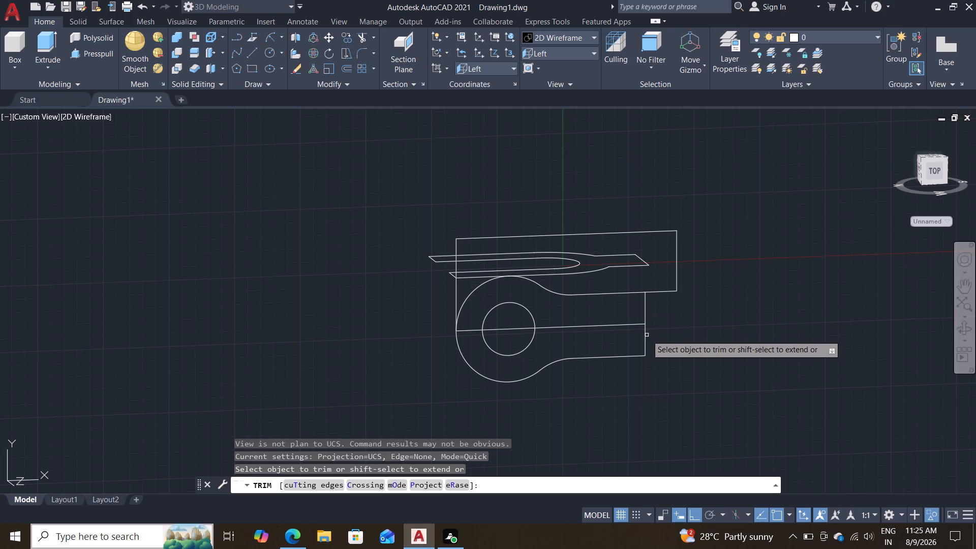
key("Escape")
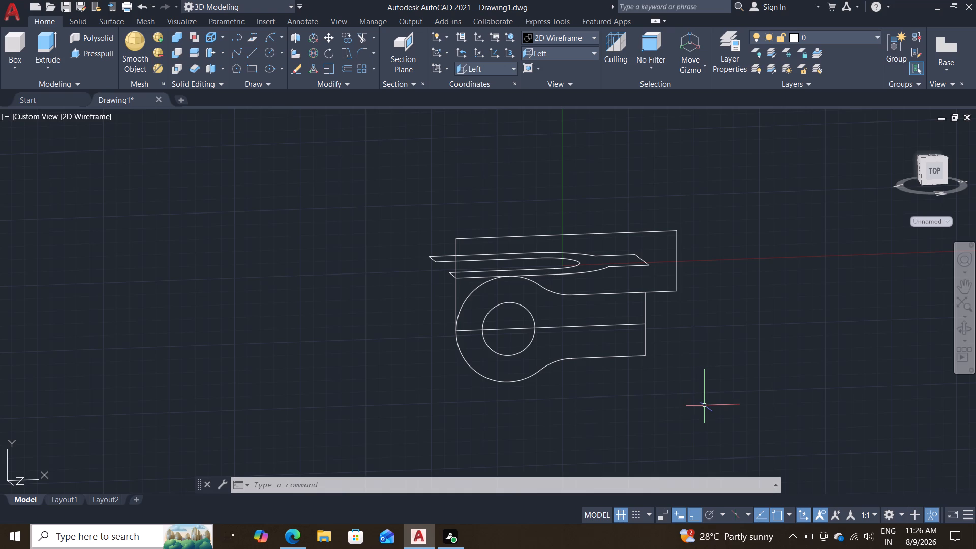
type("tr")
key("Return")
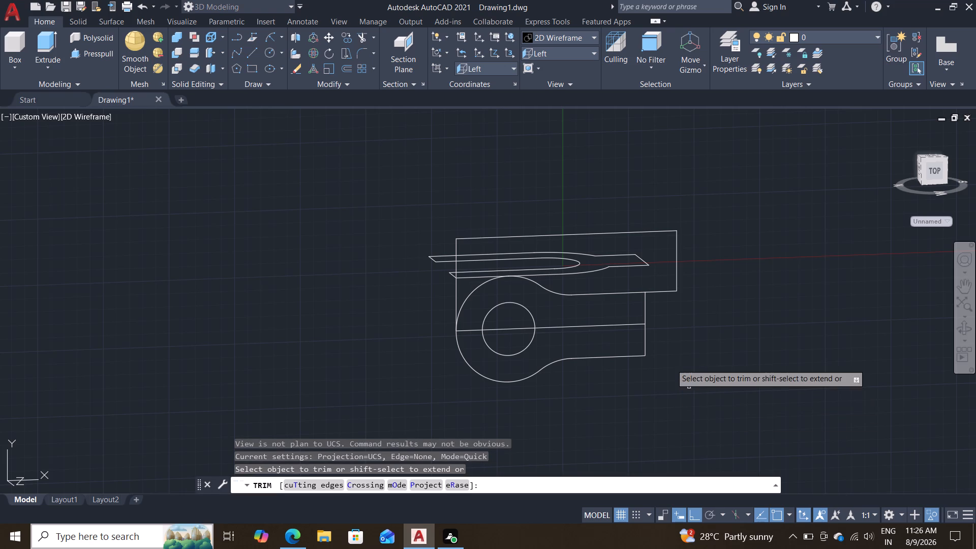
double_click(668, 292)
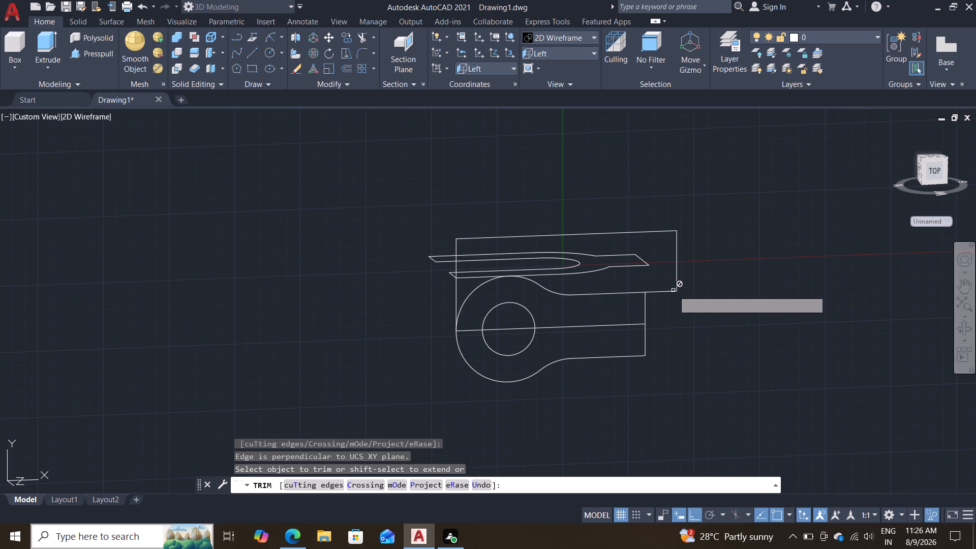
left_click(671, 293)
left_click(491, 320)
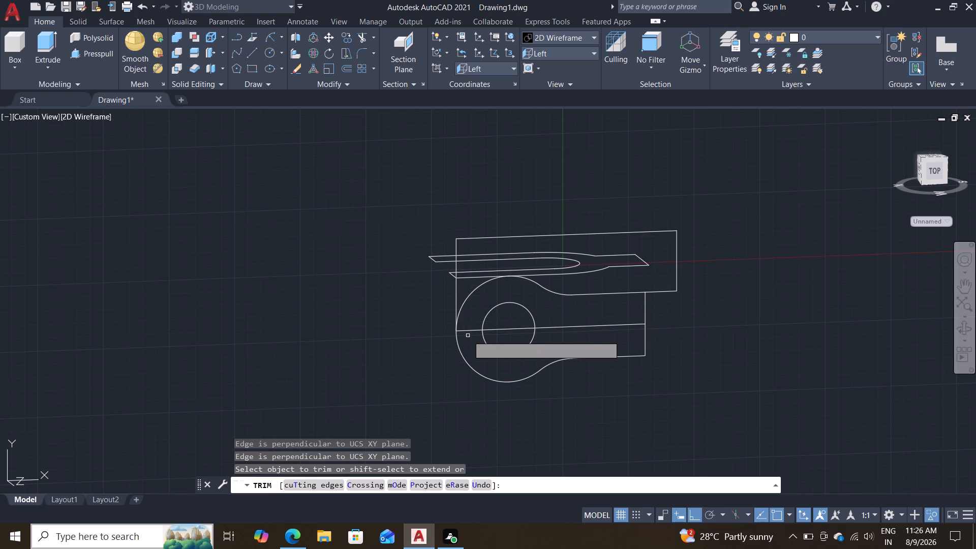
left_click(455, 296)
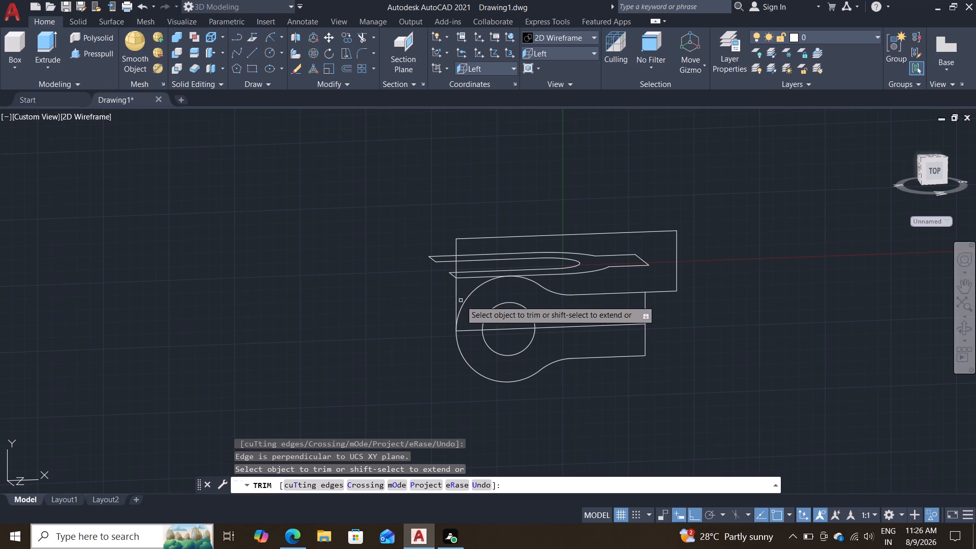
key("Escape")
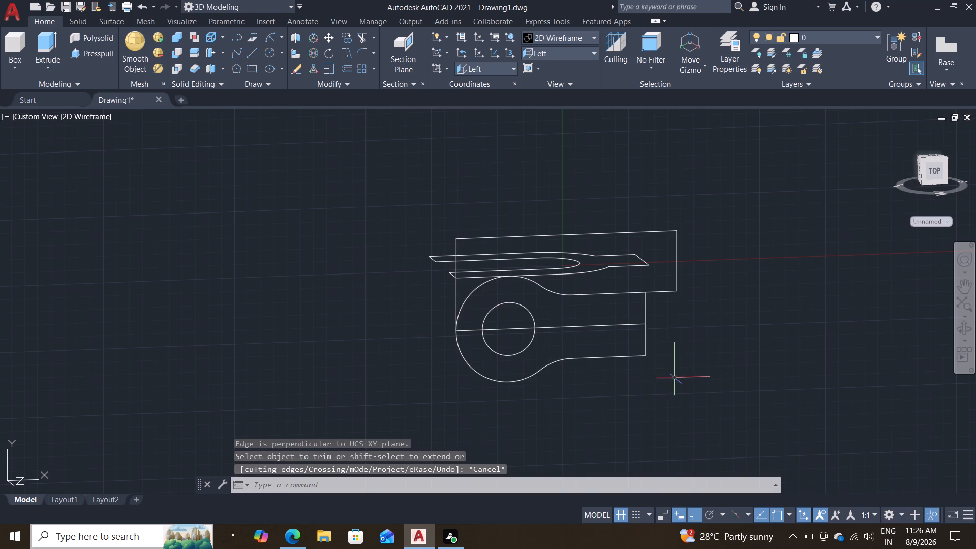
Reset the UCS to World.
middle_click_drag(676, 373, 677, 356, "shift")
key("u")
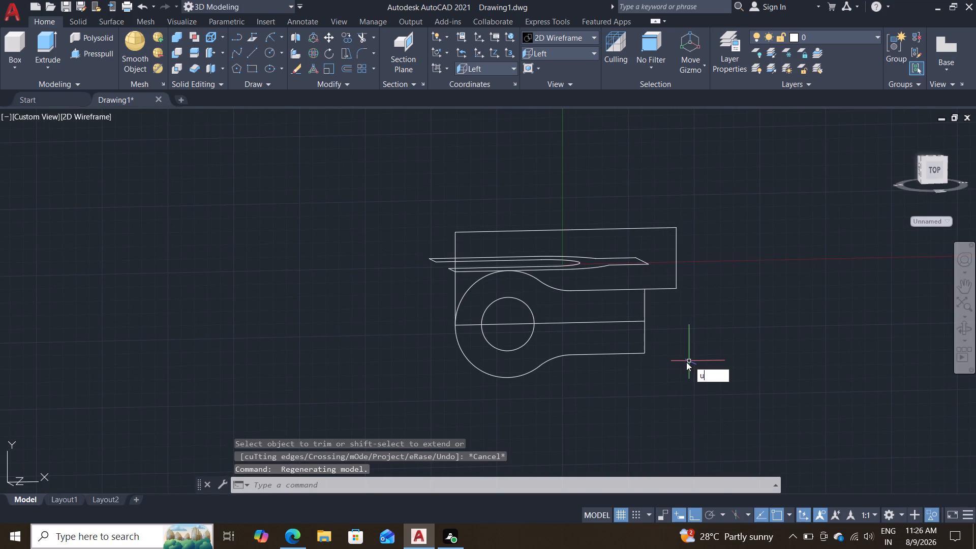
type("cs")
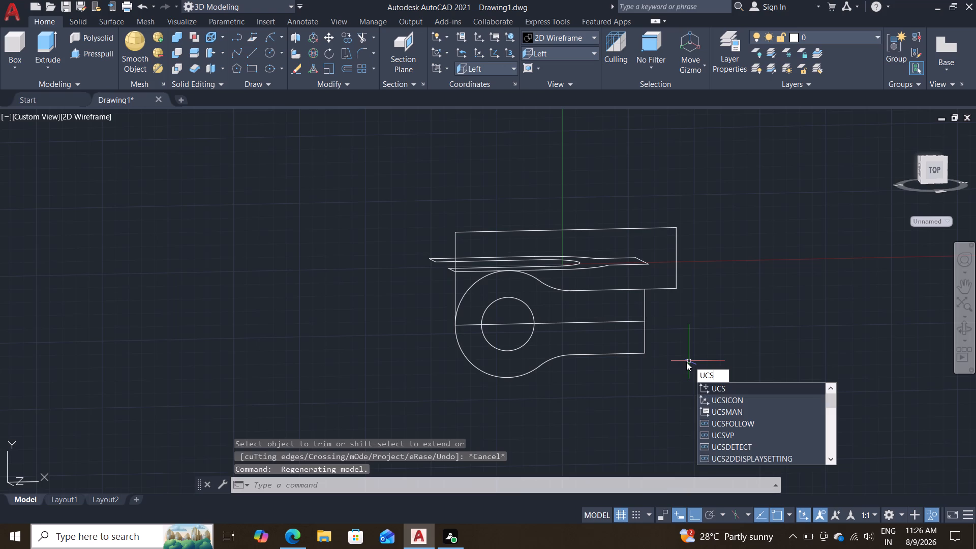
left_click(734, 386)
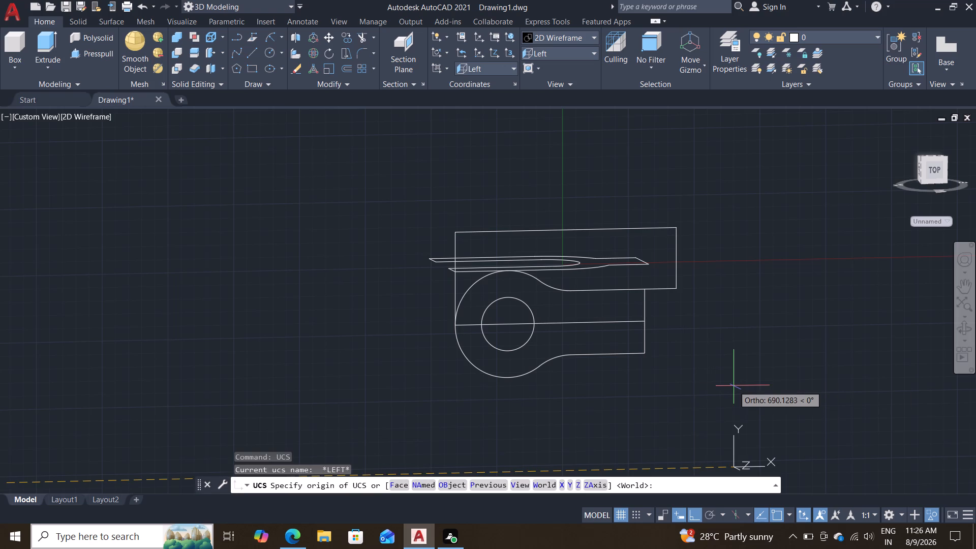
key("Return")
key("Return")
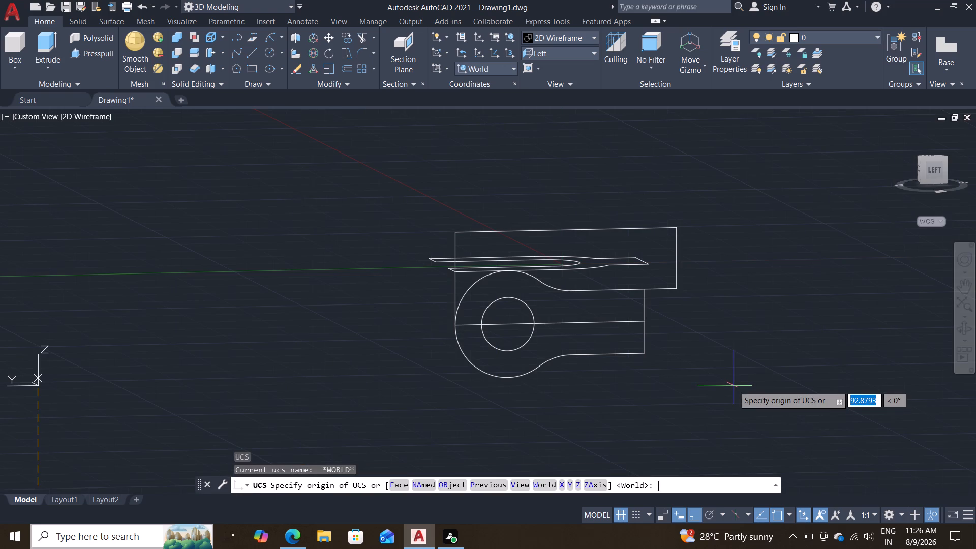
key("Return")
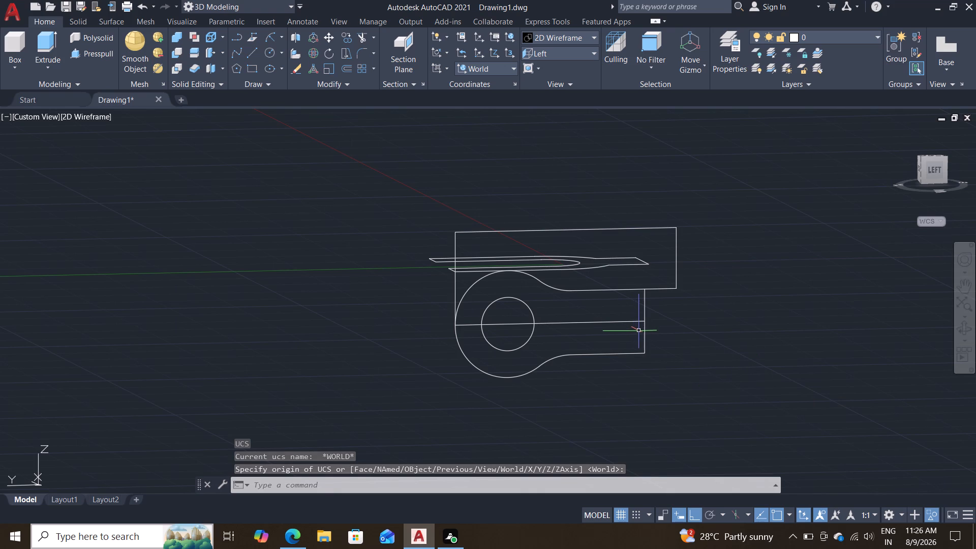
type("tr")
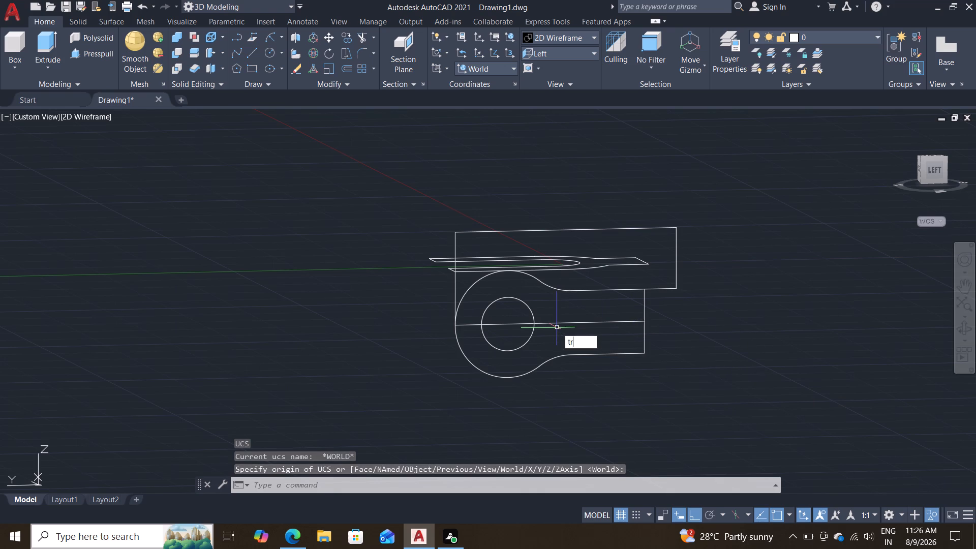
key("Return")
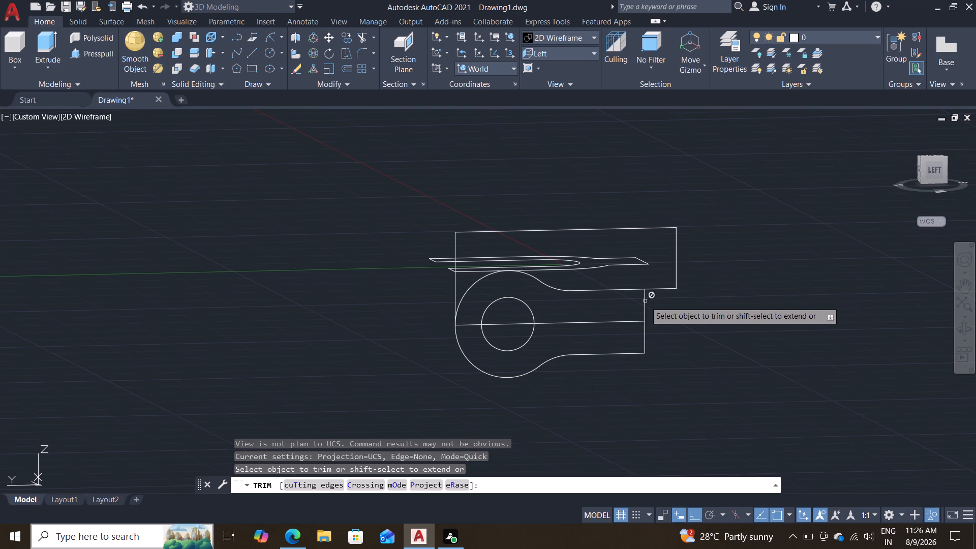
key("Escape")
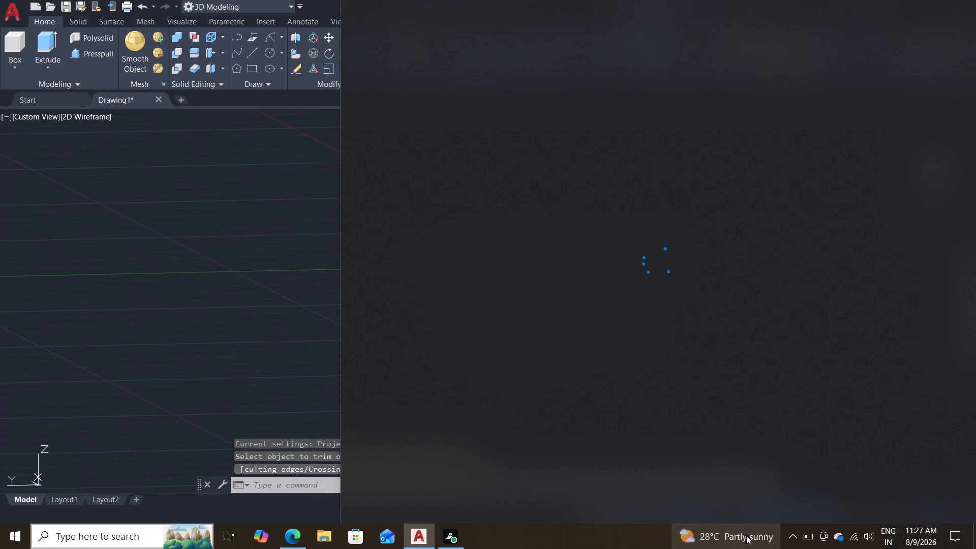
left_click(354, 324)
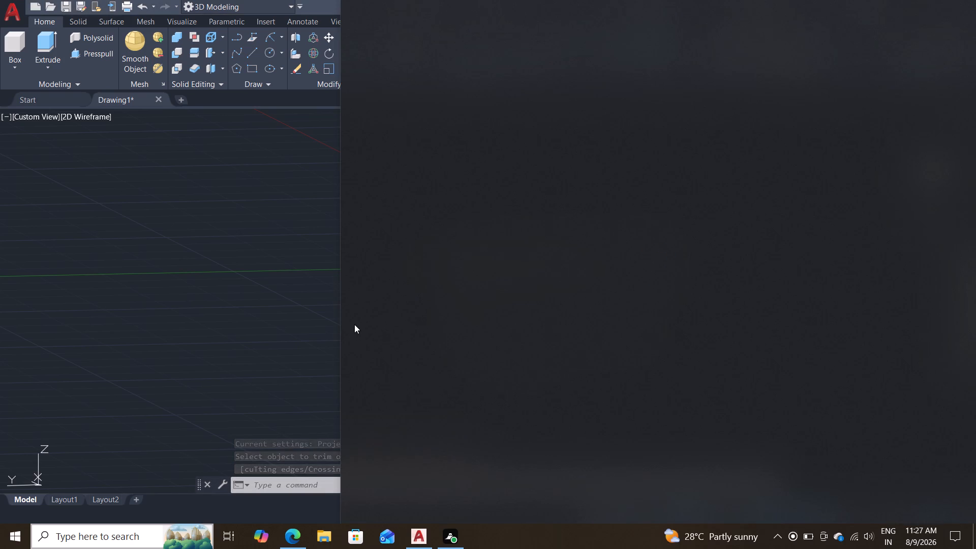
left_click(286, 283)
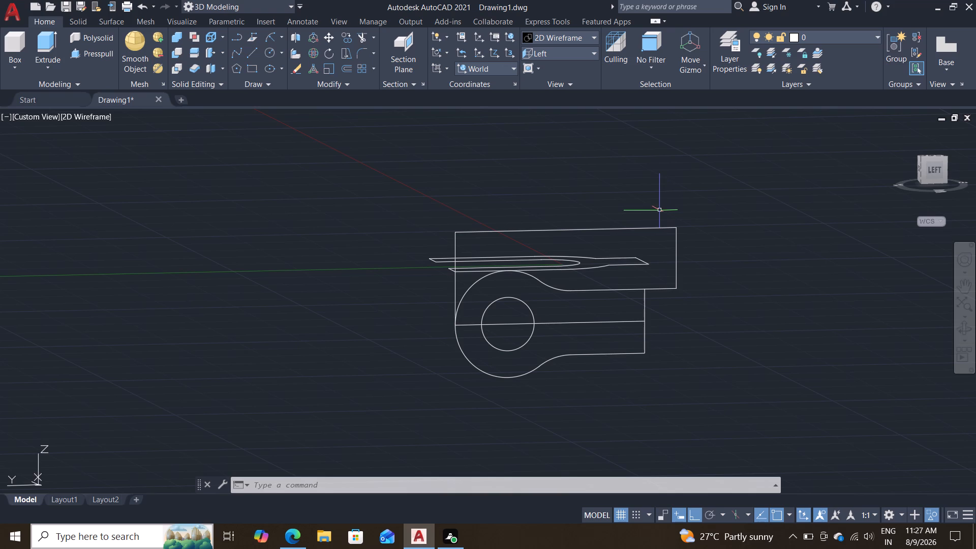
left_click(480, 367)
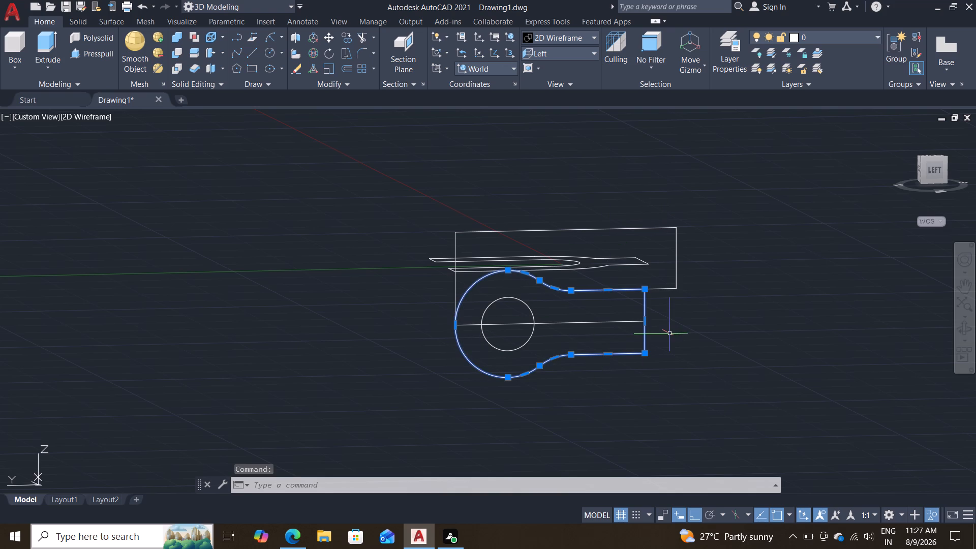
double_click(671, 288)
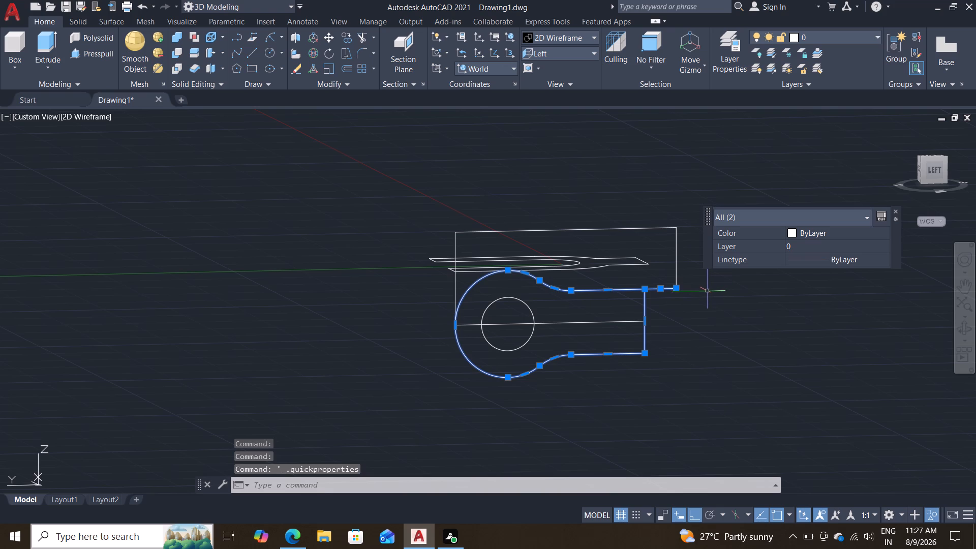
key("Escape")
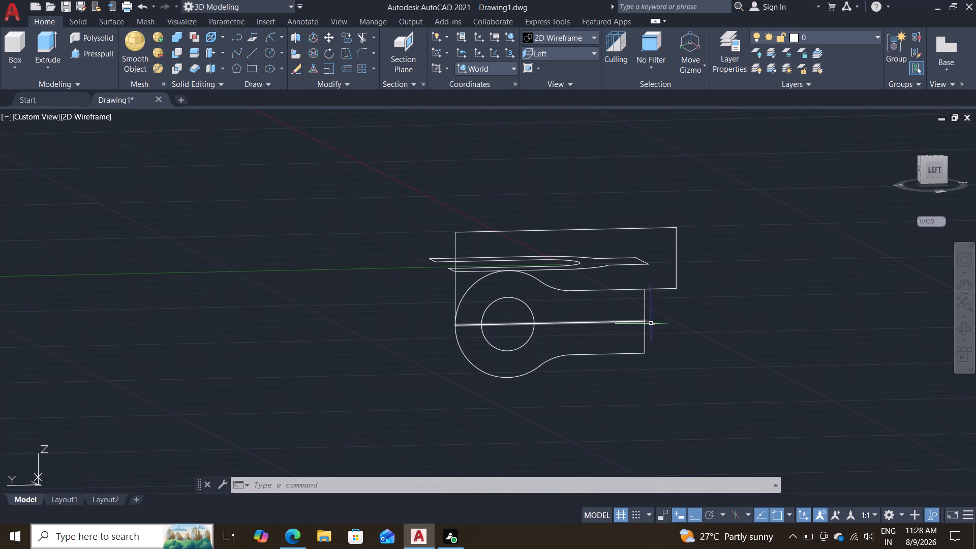
Explode the fork eye outline into separate lines and arcs.
scroll(664, 332, "up", 1)
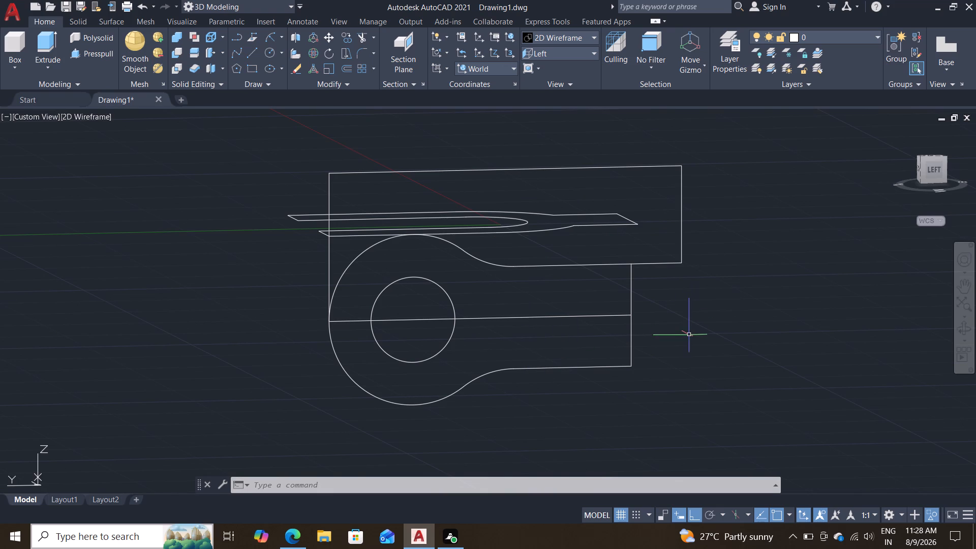
left_click_drag(689, 334, 649, 334)
left_click_drag(608, 338, 575, 344)
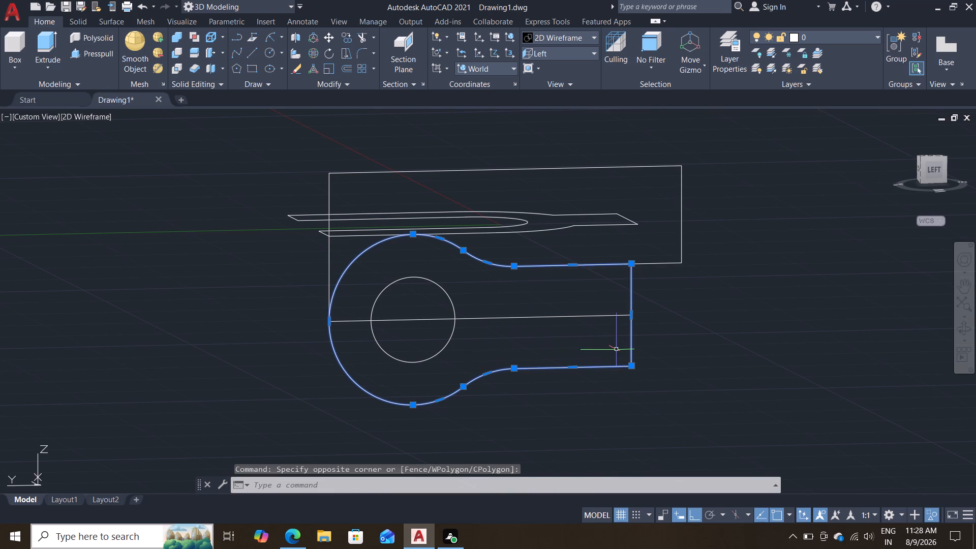
key("c")
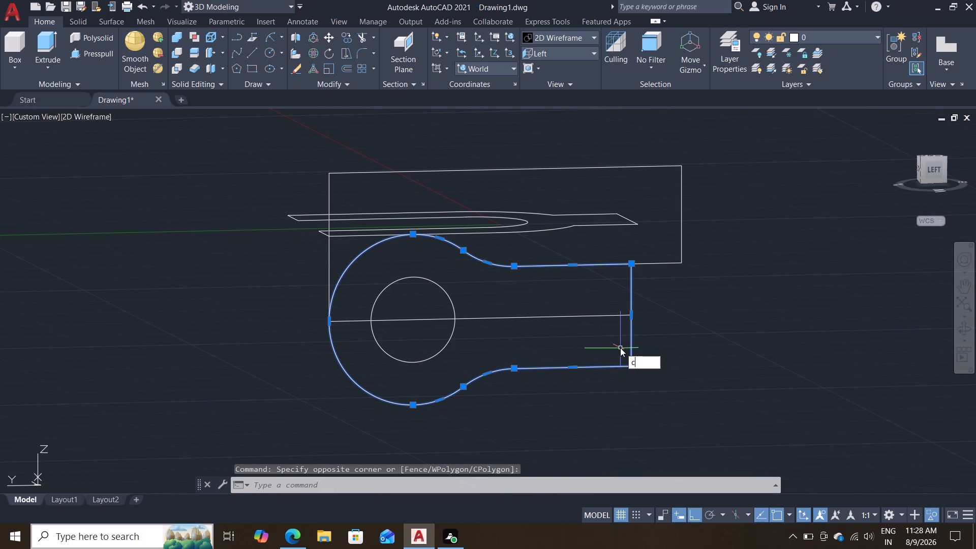
key("BackSpace")
key("x")
key("Return")
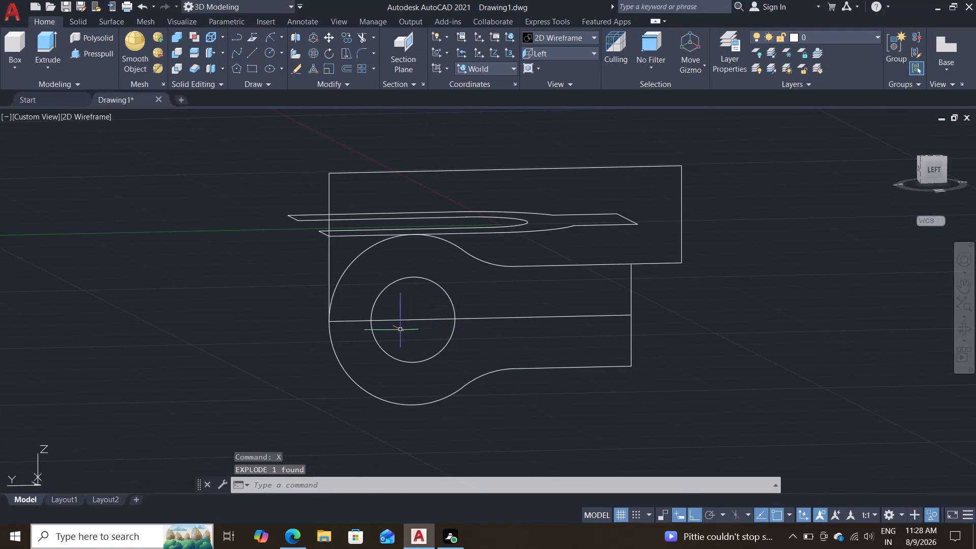
Draw a vertical line 87 units long downward from the eye's outer quadrant.
key("l")
key("Return")
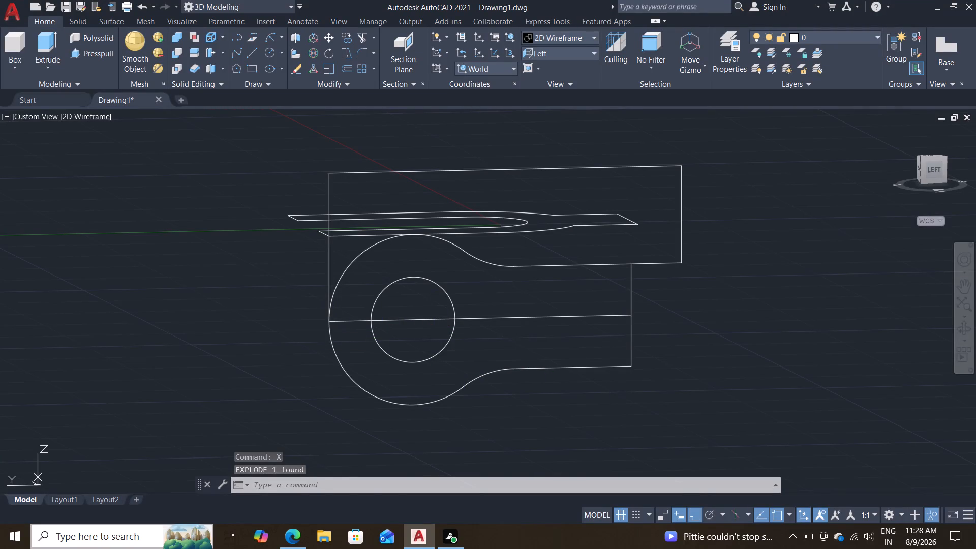
left_click(329, 318)
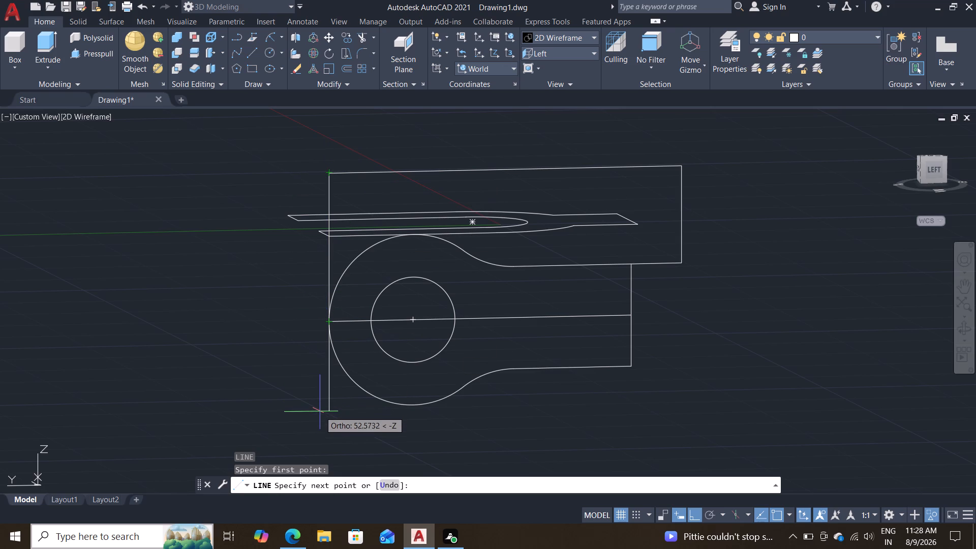
type("87")
key("Return")
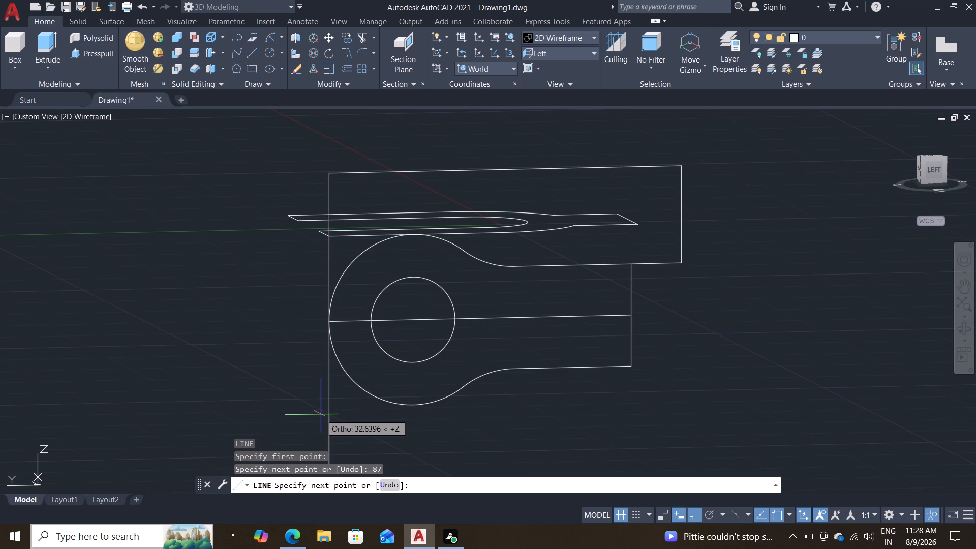
key("Escape")
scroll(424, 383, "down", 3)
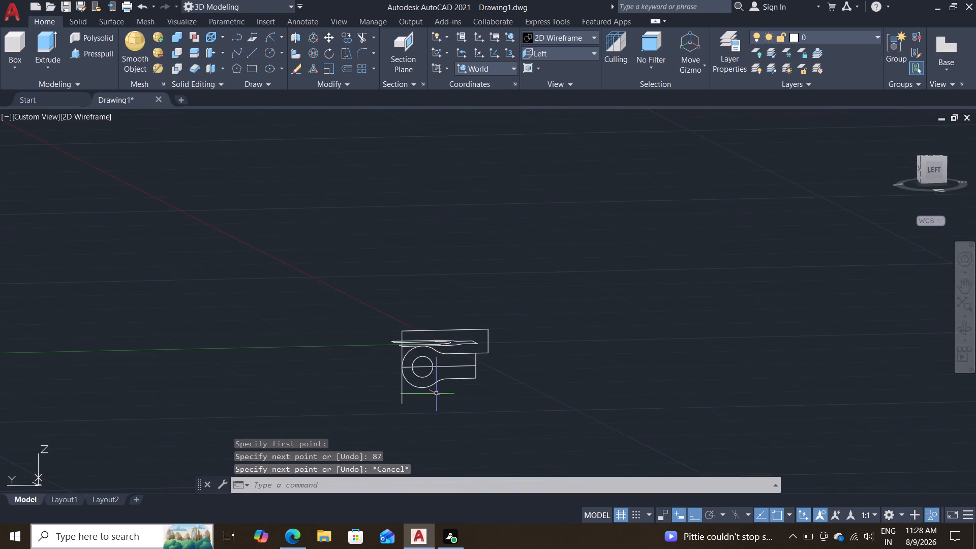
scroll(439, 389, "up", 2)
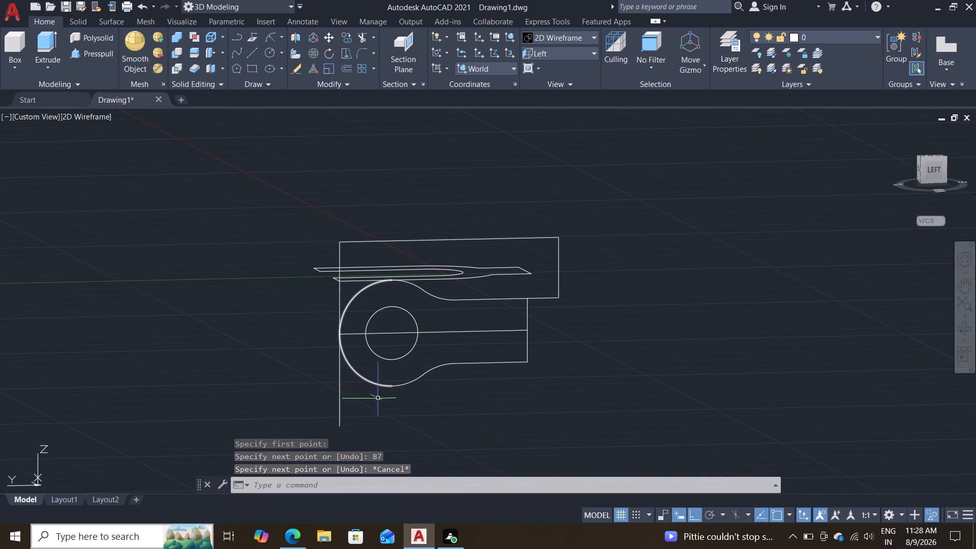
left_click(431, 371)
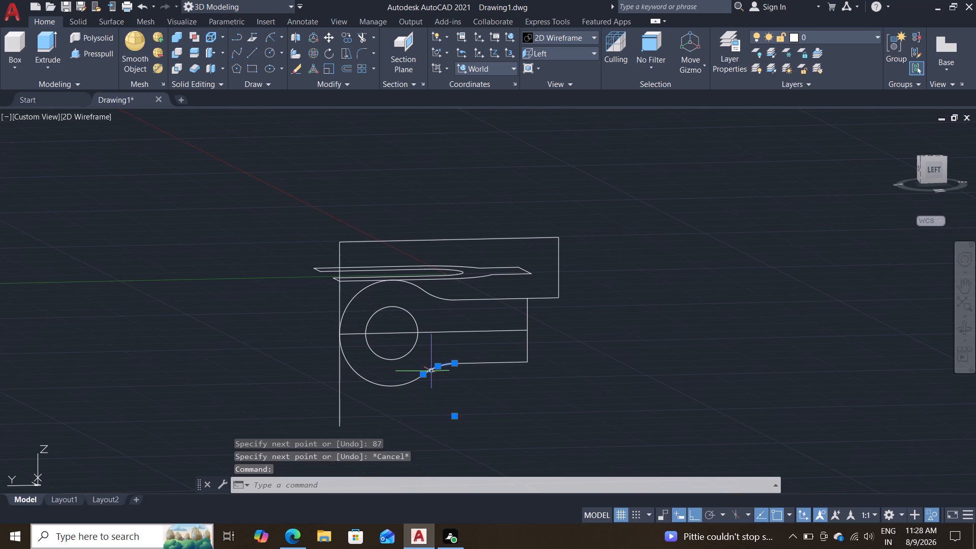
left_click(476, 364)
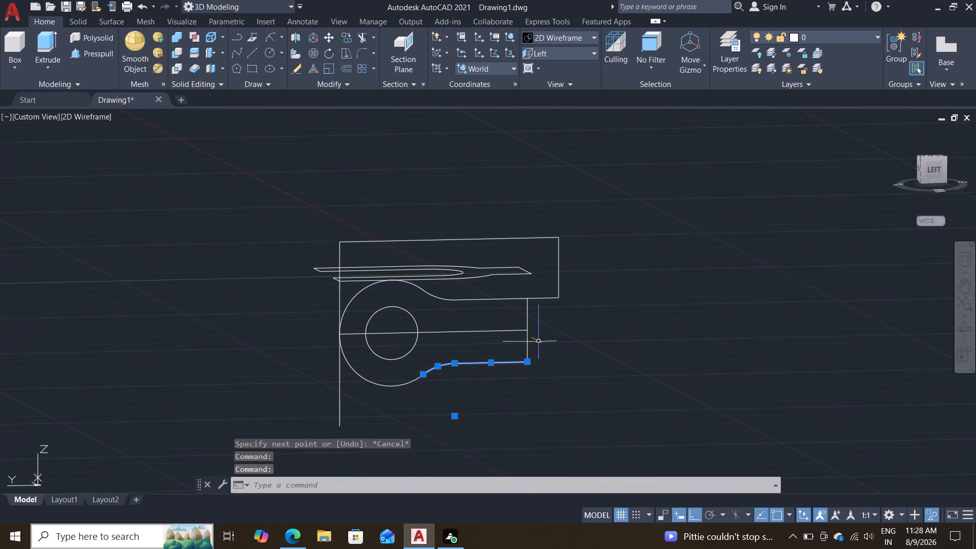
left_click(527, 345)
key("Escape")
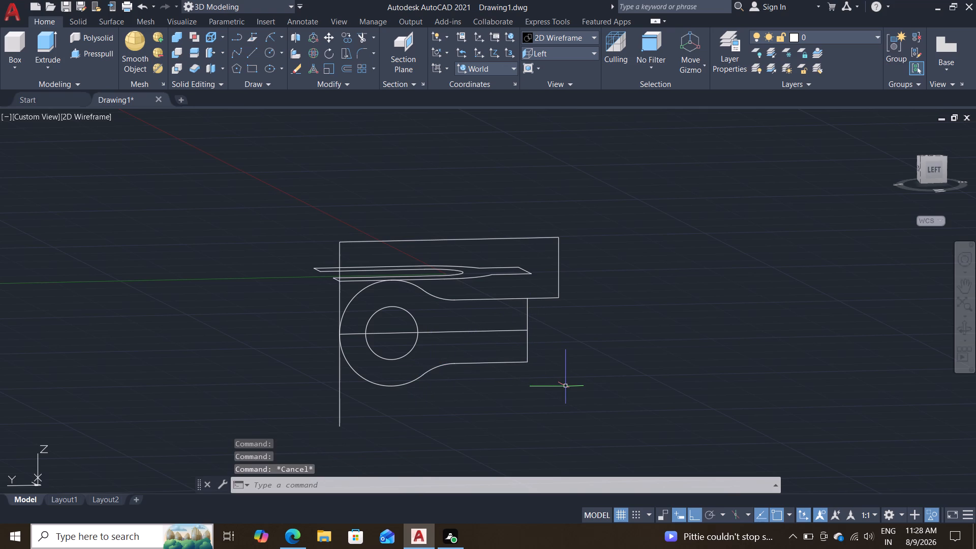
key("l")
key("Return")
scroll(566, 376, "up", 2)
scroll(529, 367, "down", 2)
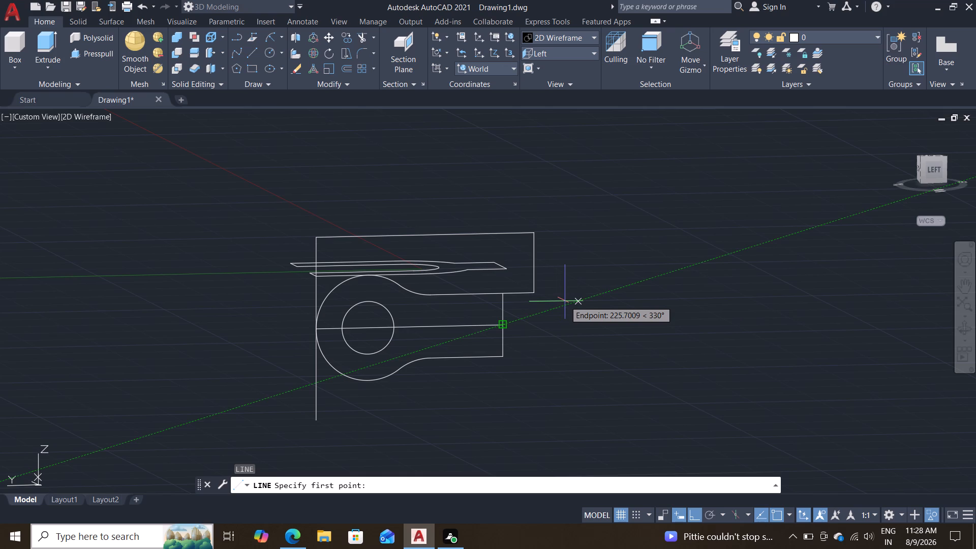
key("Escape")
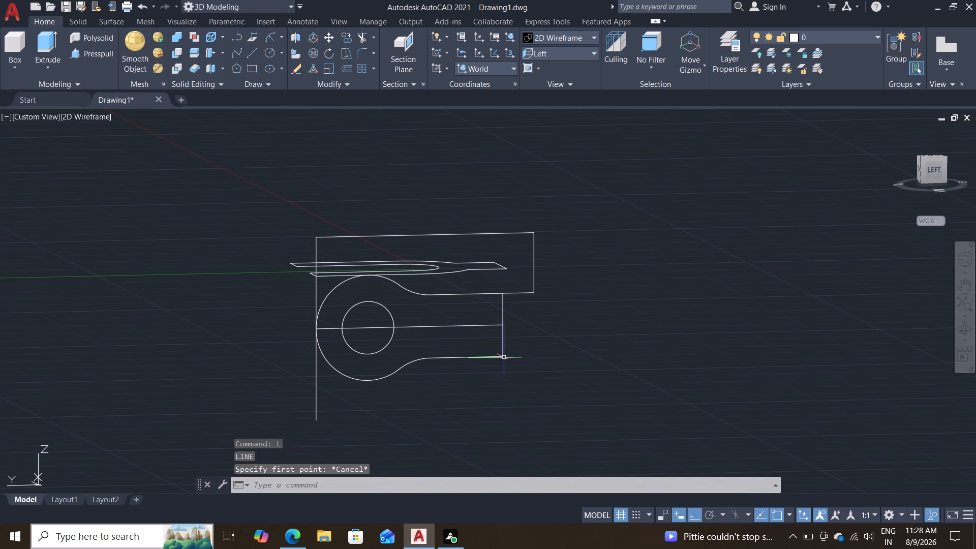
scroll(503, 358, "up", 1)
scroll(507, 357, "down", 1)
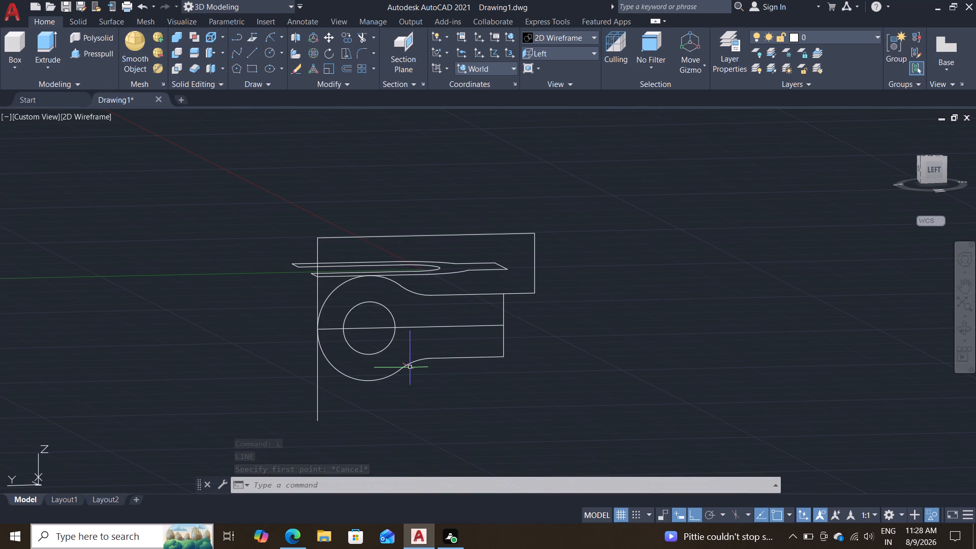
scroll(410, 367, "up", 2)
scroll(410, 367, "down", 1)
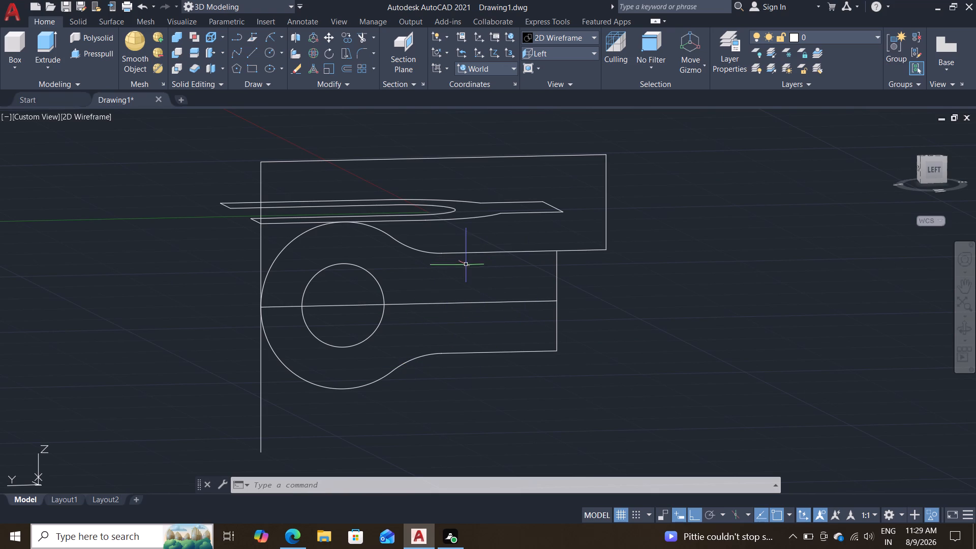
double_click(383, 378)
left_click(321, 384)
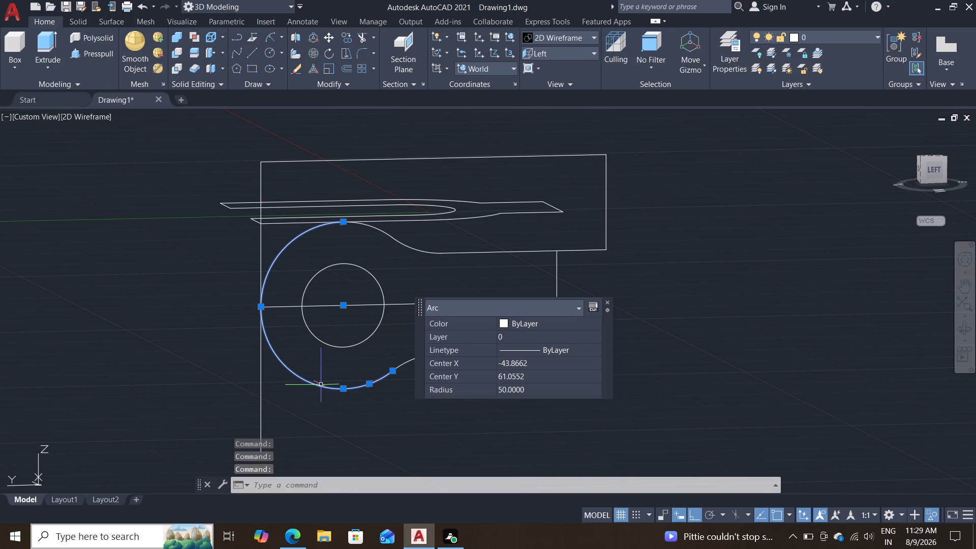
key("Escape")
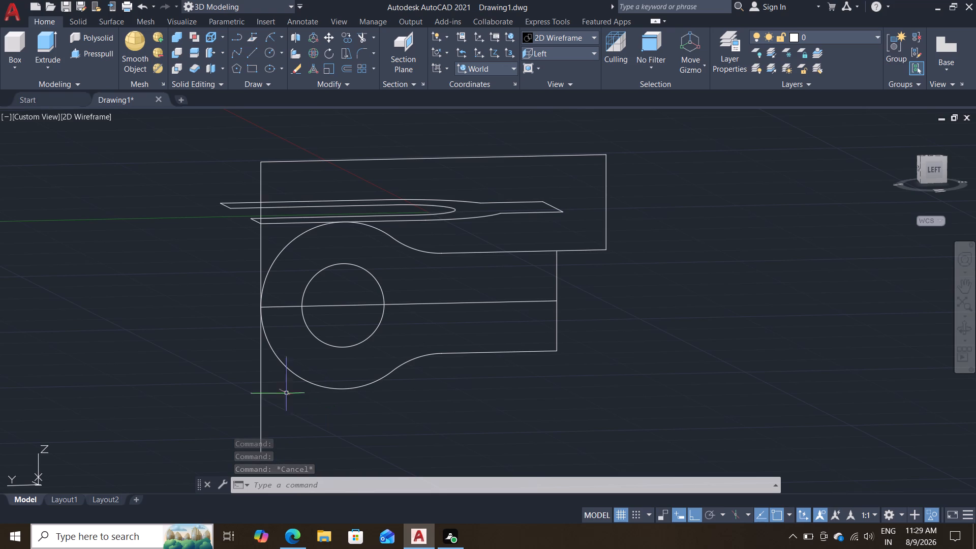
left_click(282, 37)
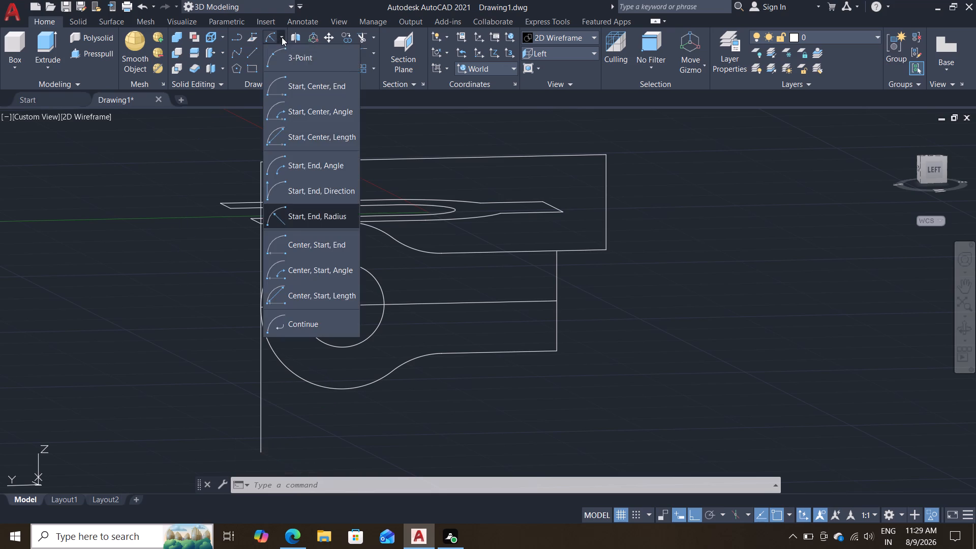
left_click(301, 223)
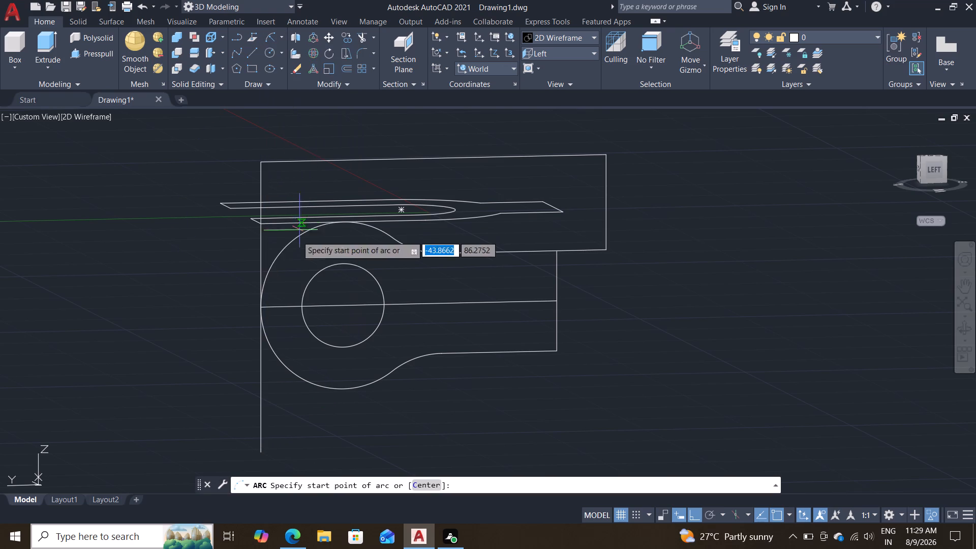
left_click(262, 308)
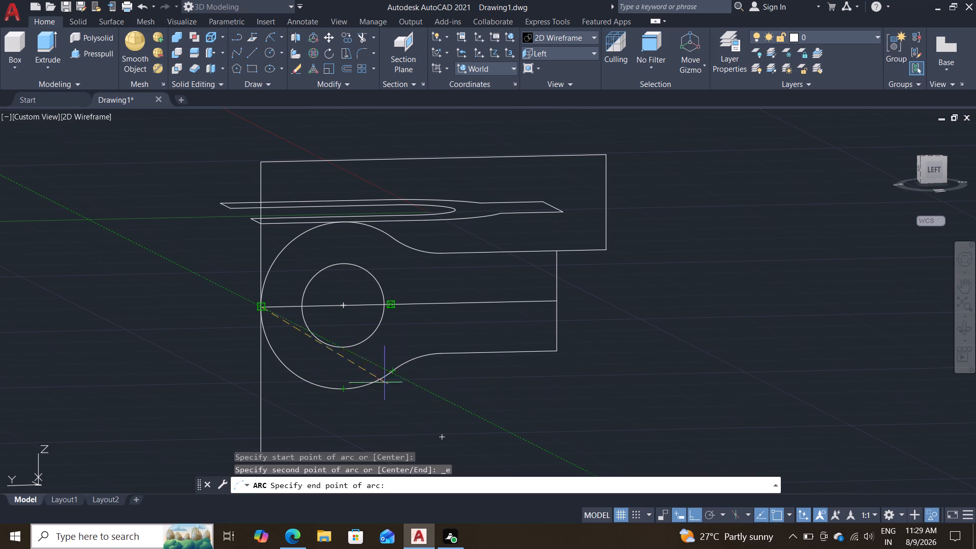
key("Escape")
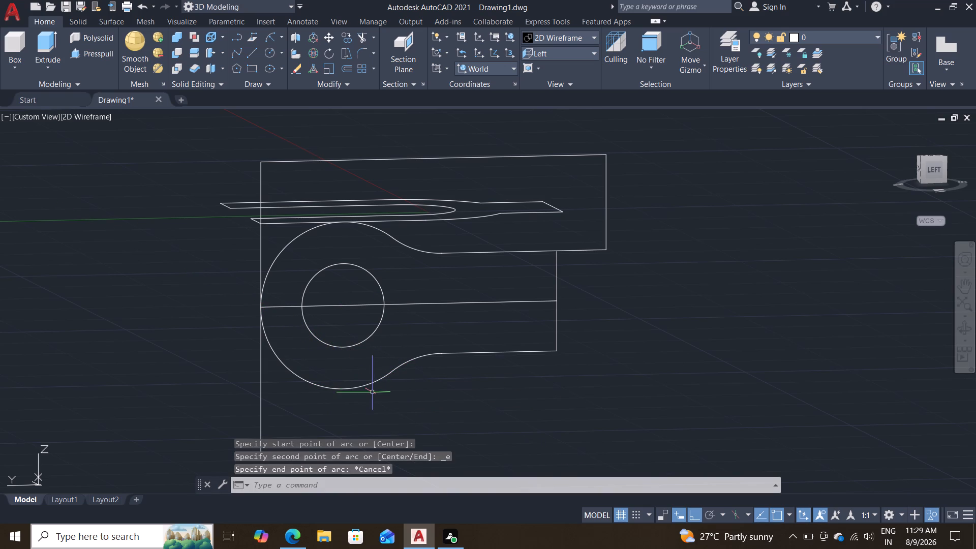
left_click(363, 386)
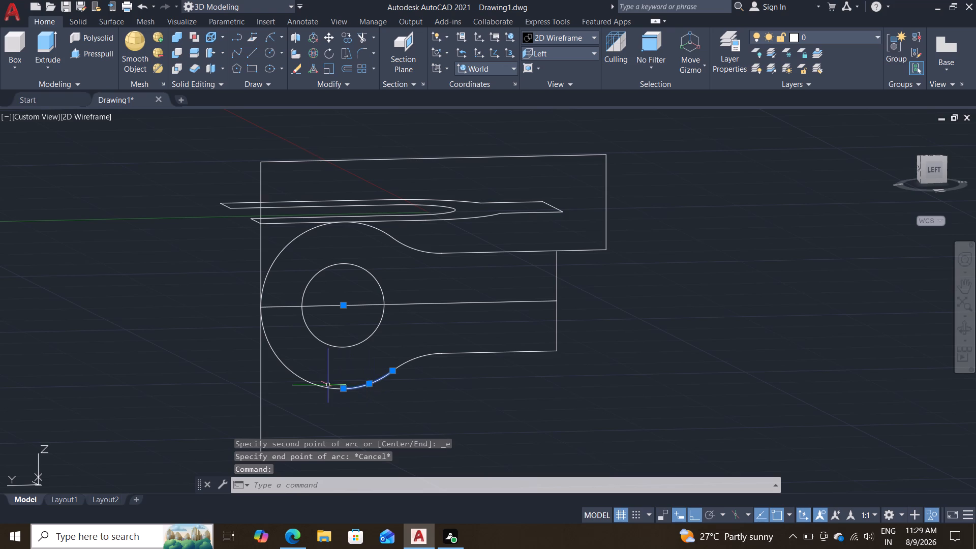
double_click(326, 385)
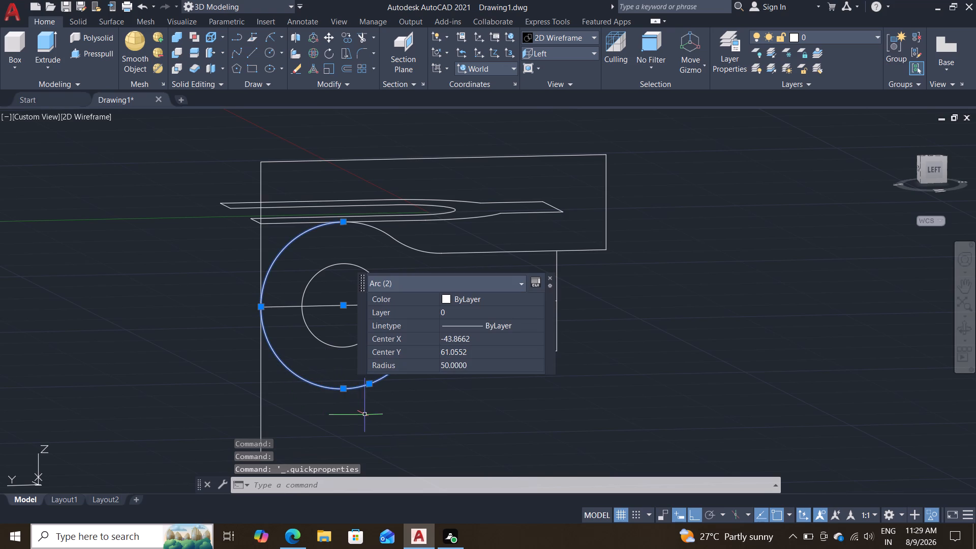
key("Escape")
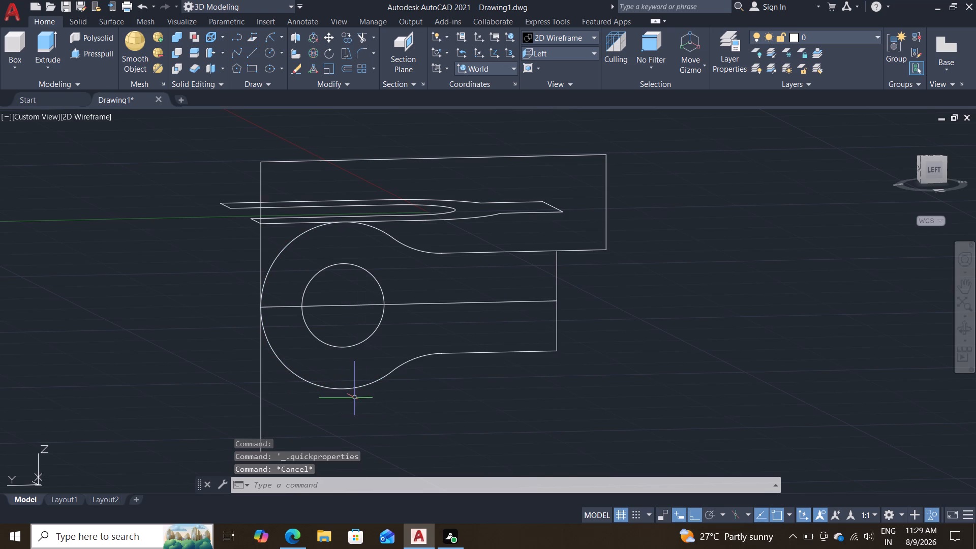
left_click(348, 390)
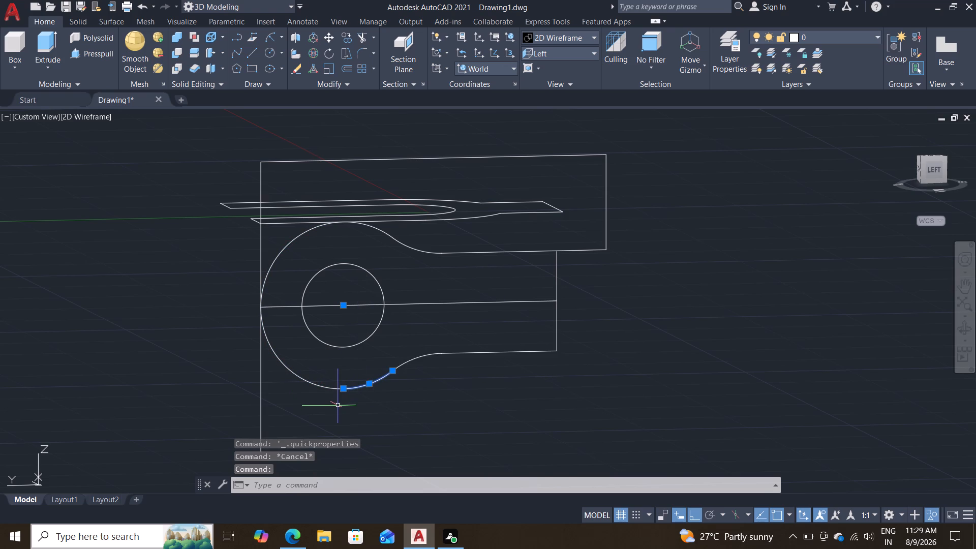
Draw a vertical line about 50 units long from the eye's lowest point up to the hole centre.
key("l")
key("Return")
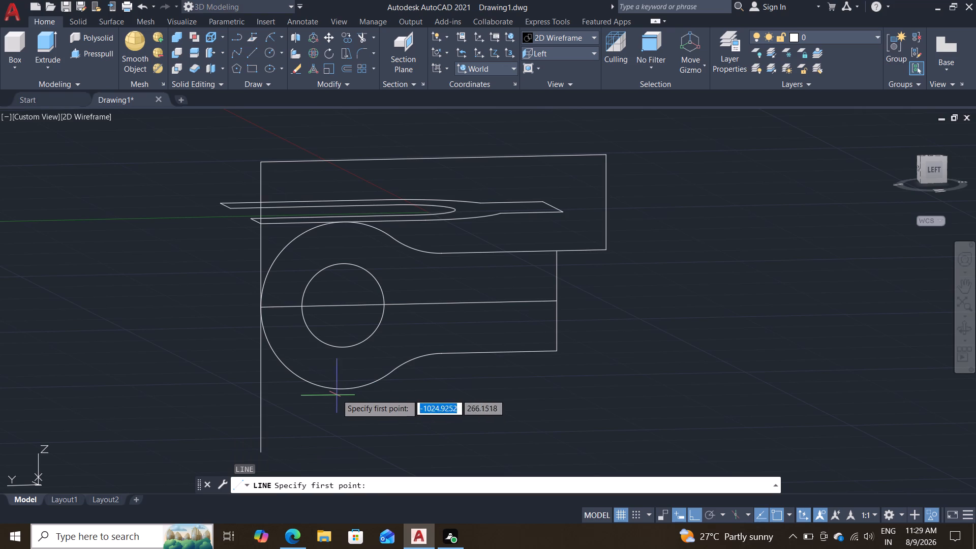
left_click(341, 390)
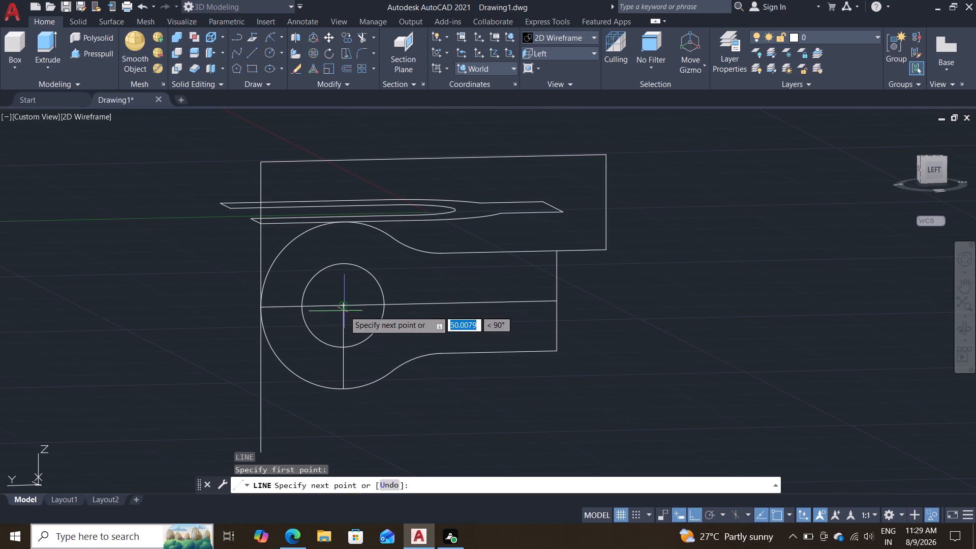
left_click(345, 306)
key("Escape")
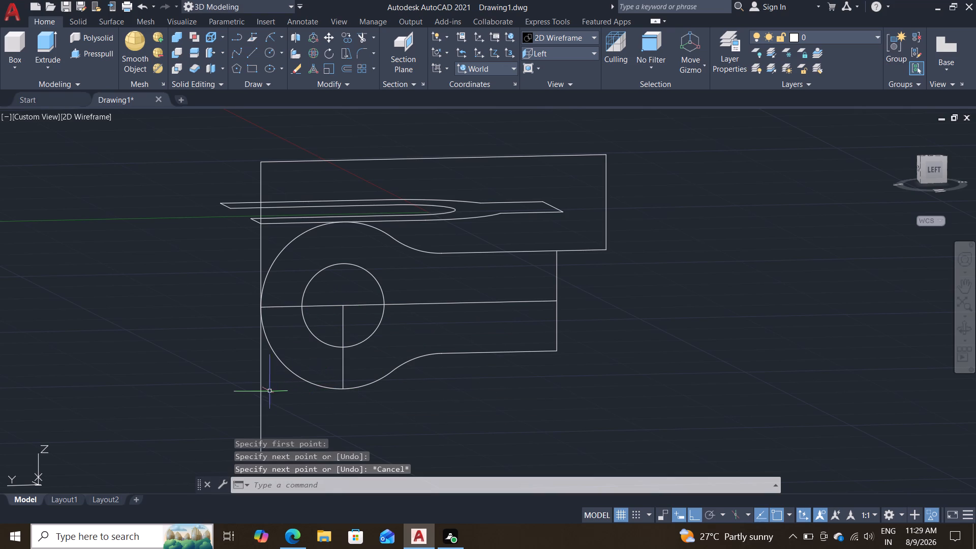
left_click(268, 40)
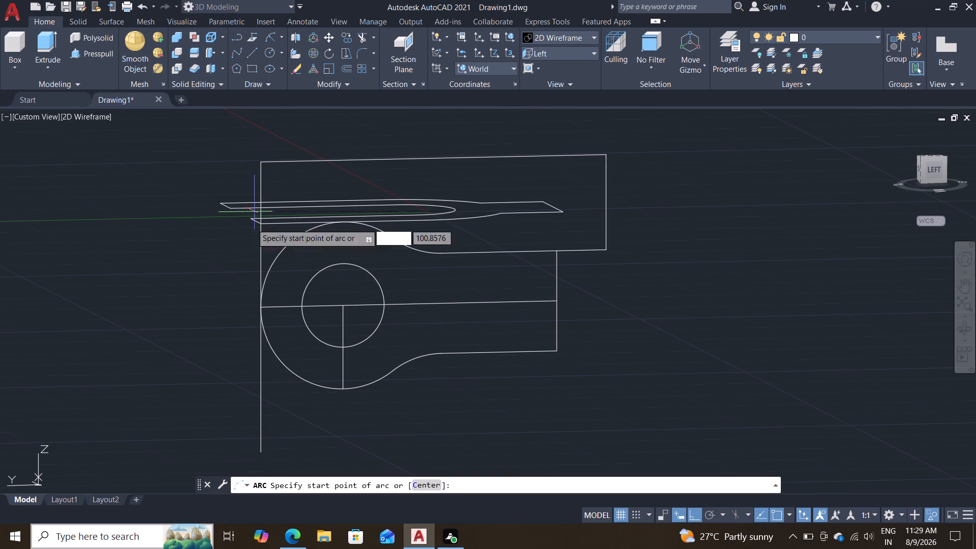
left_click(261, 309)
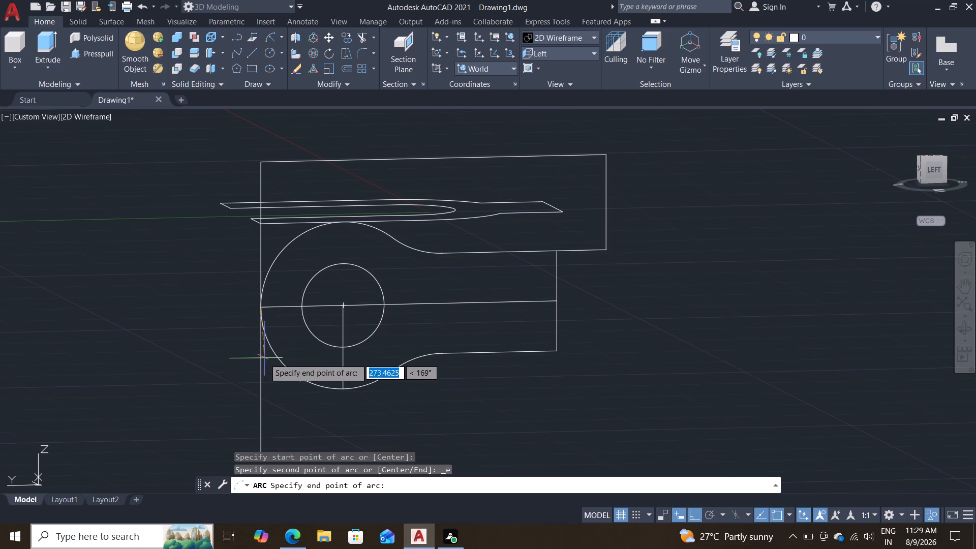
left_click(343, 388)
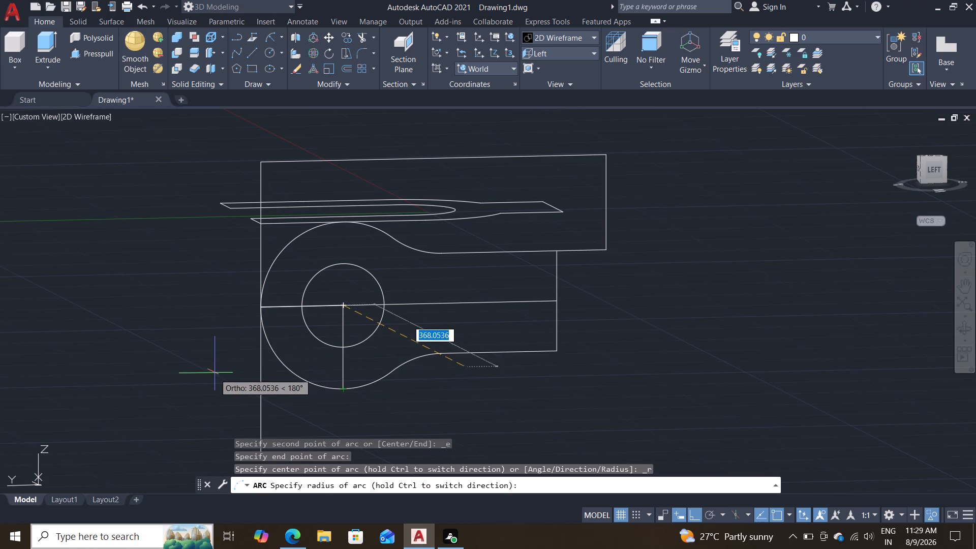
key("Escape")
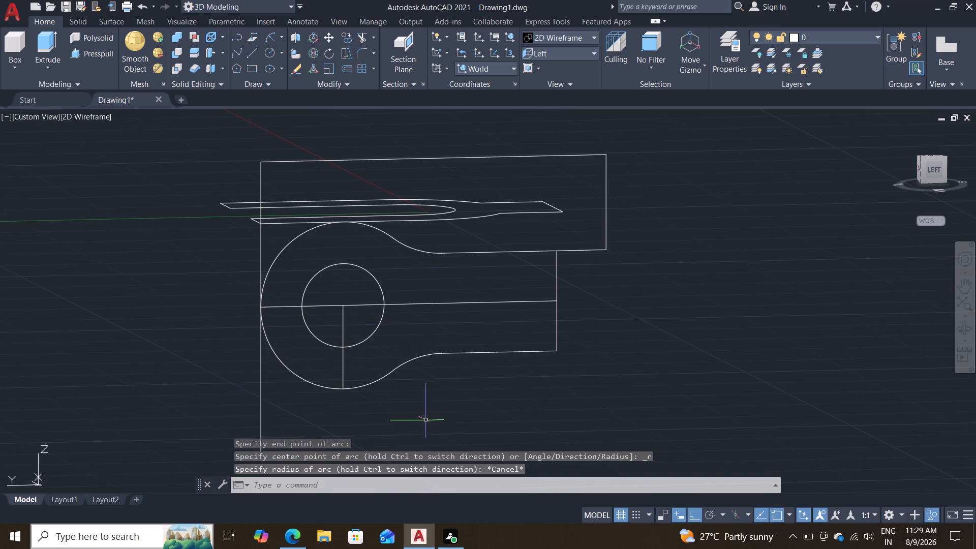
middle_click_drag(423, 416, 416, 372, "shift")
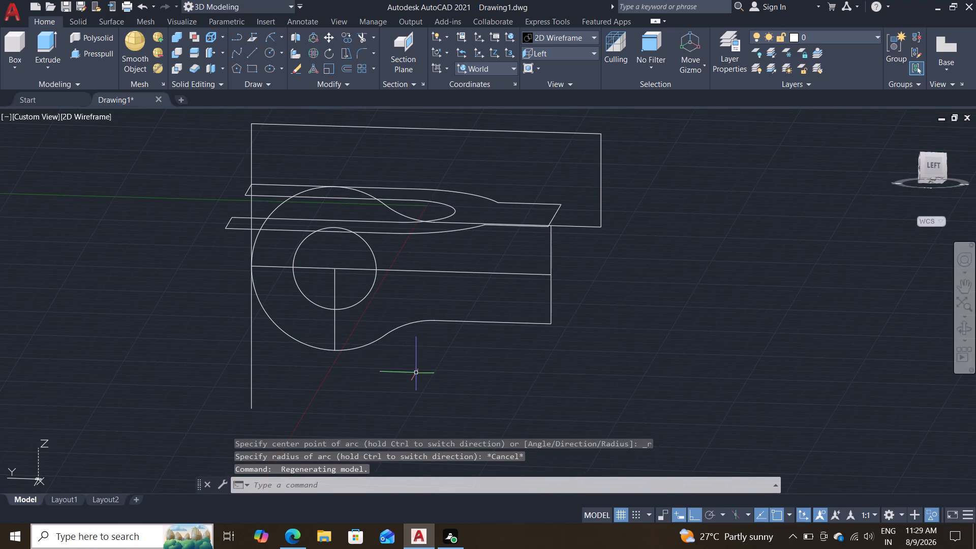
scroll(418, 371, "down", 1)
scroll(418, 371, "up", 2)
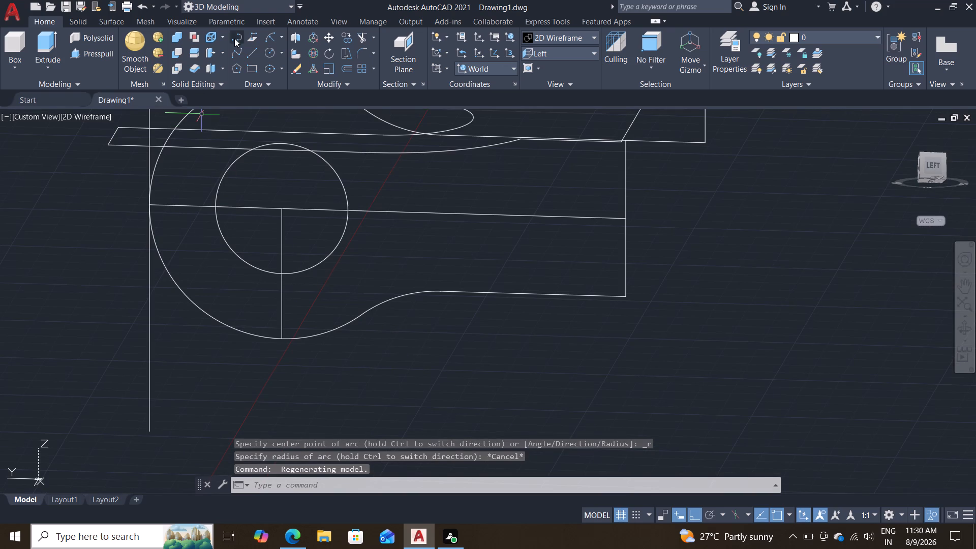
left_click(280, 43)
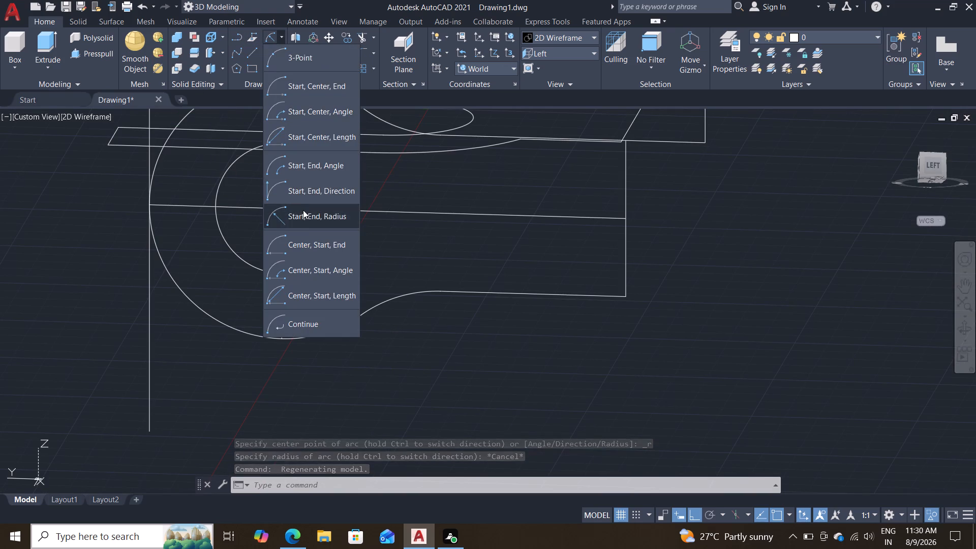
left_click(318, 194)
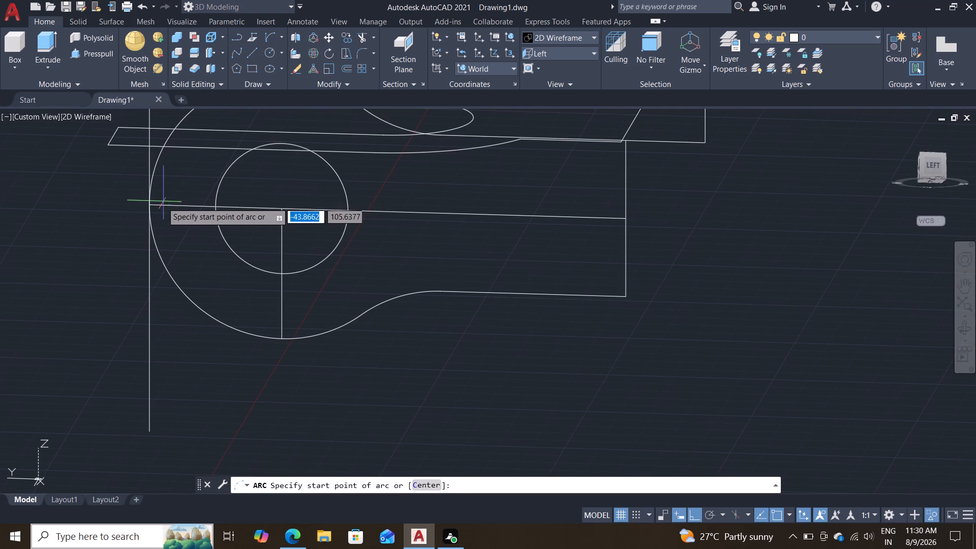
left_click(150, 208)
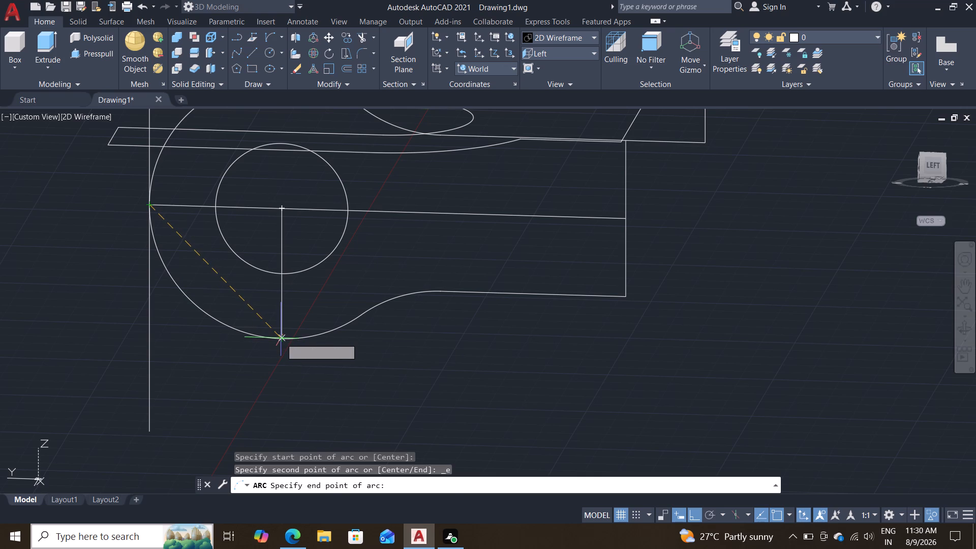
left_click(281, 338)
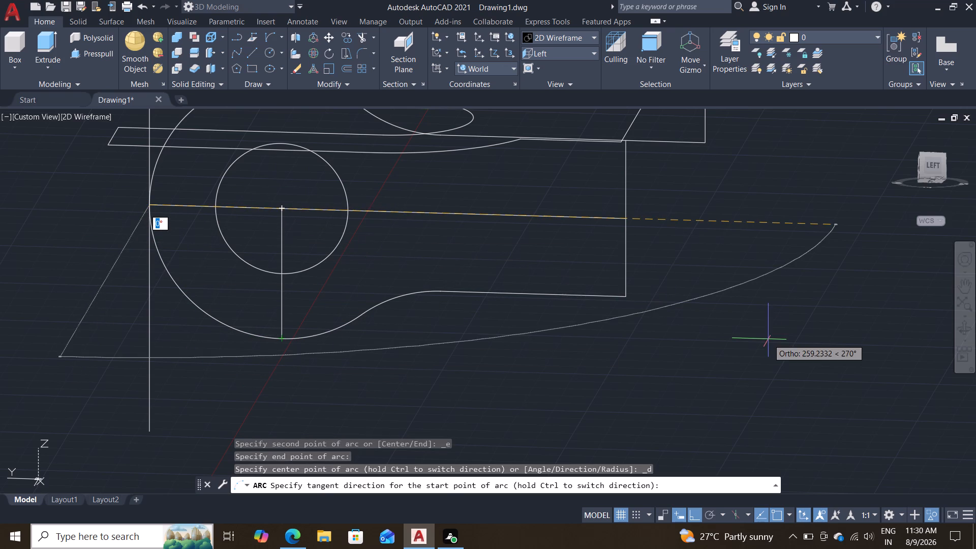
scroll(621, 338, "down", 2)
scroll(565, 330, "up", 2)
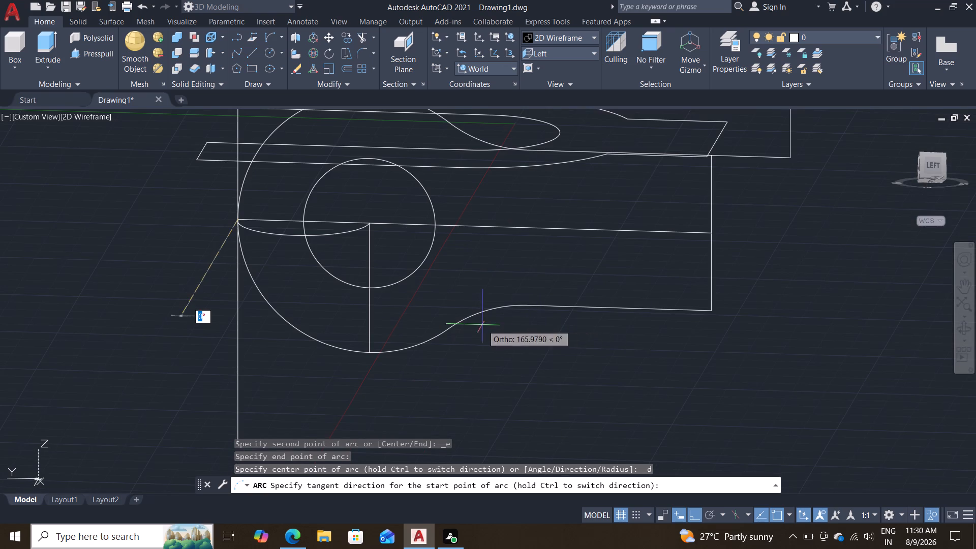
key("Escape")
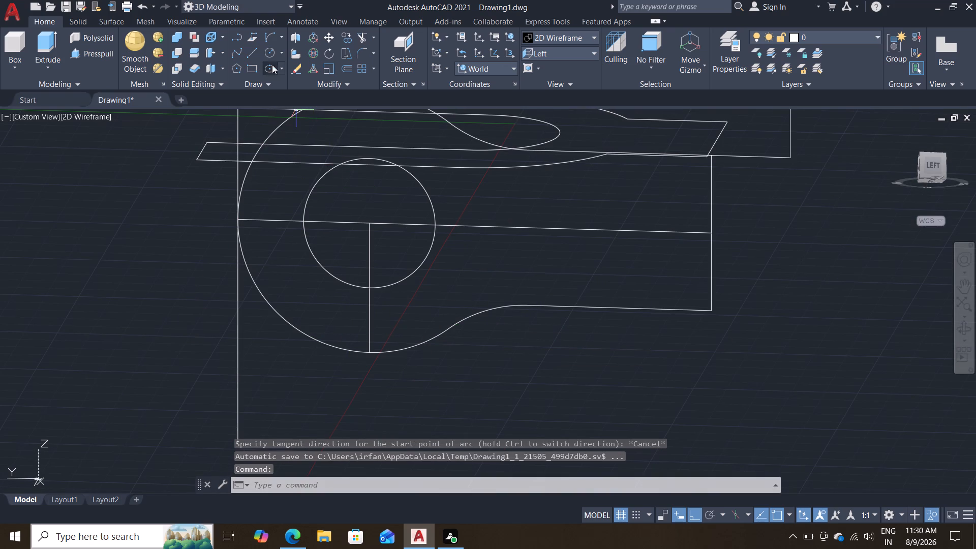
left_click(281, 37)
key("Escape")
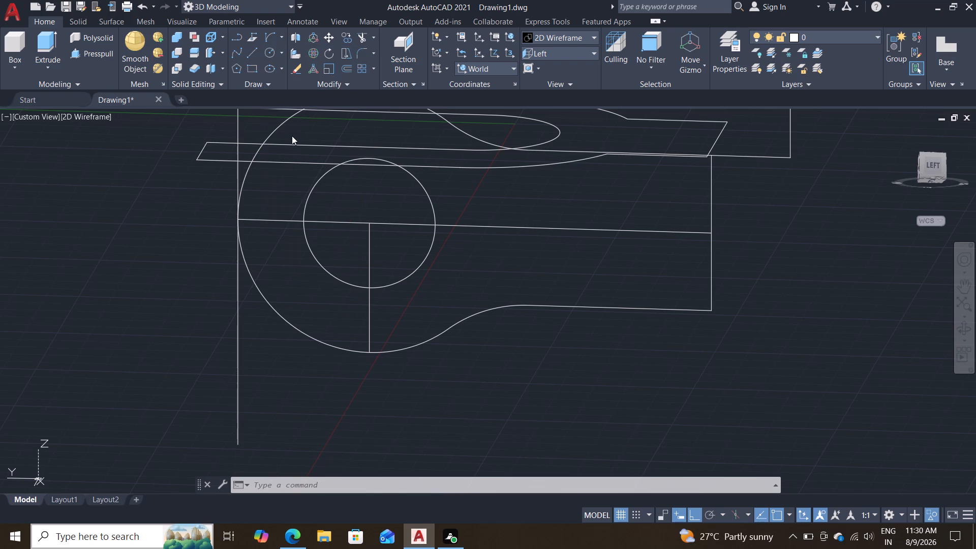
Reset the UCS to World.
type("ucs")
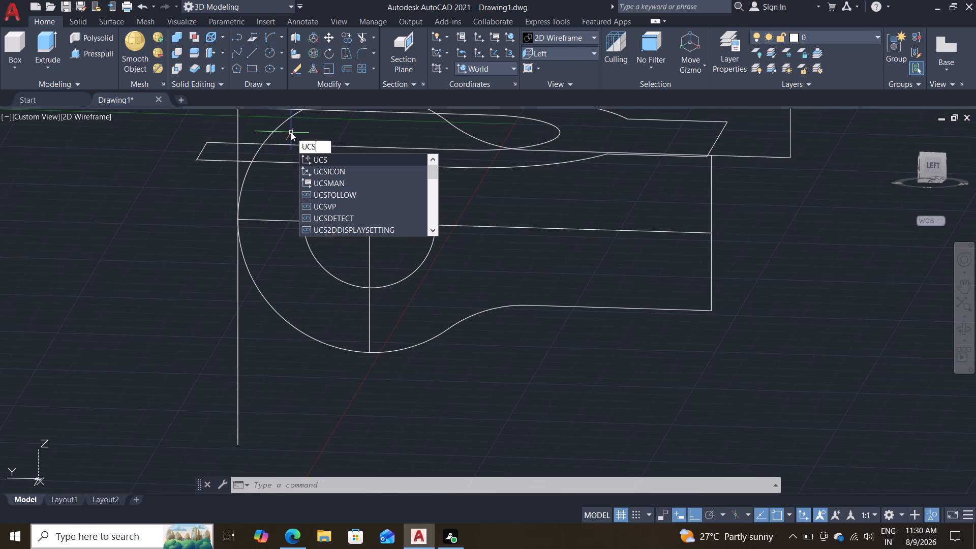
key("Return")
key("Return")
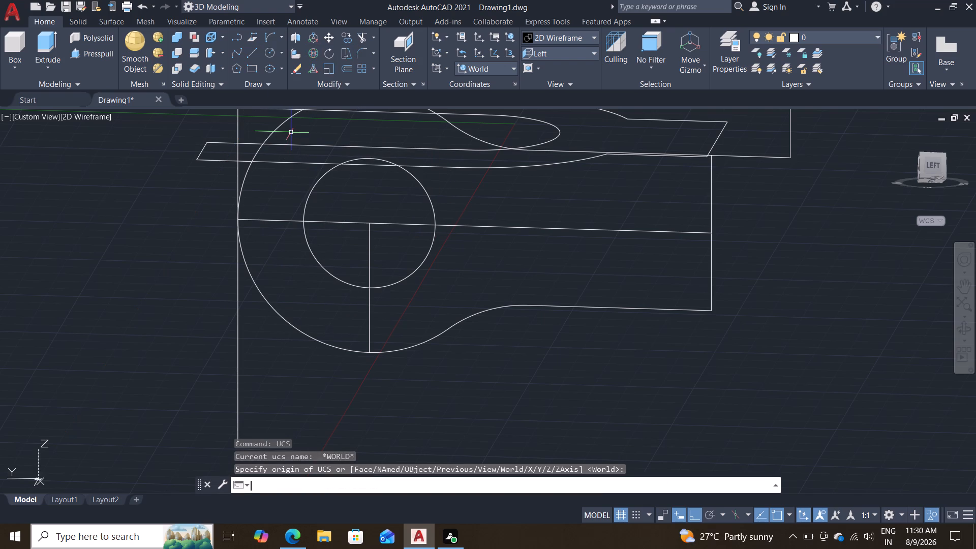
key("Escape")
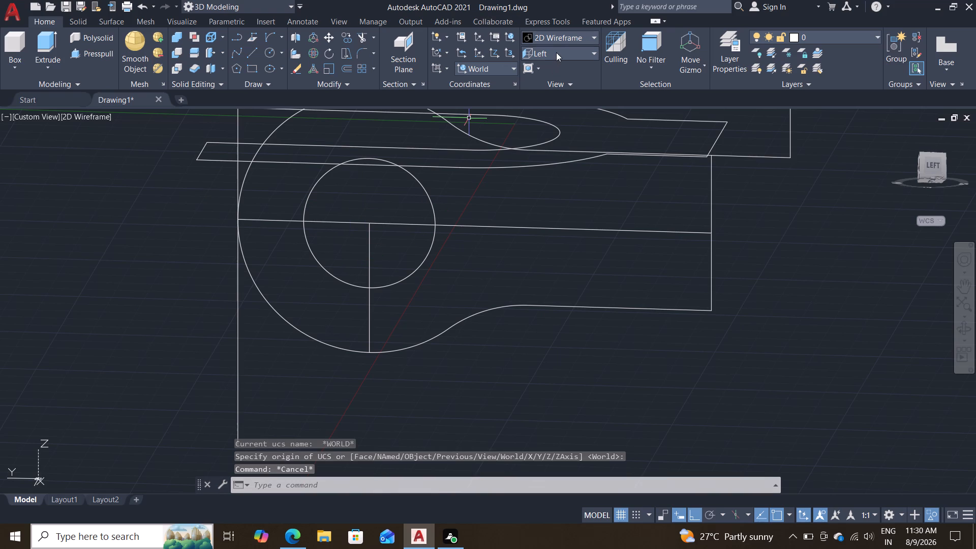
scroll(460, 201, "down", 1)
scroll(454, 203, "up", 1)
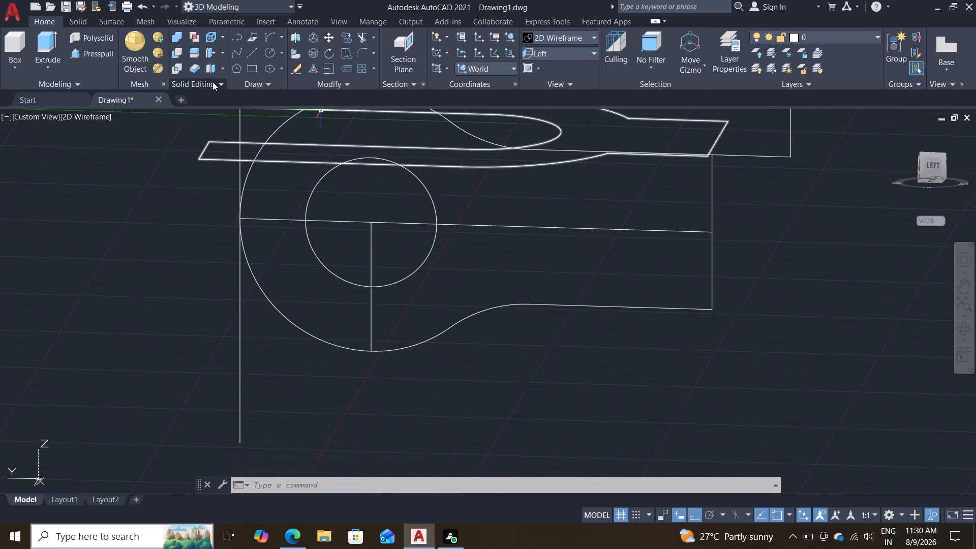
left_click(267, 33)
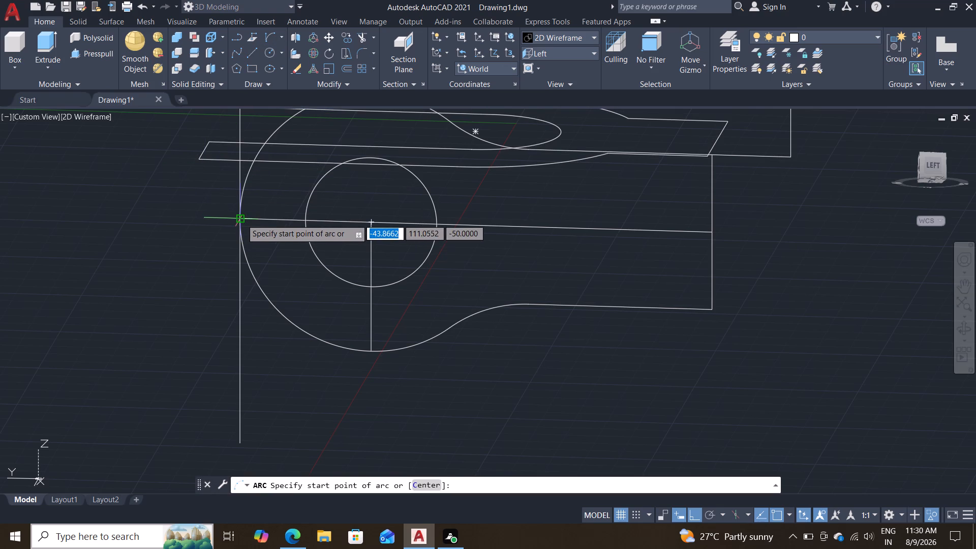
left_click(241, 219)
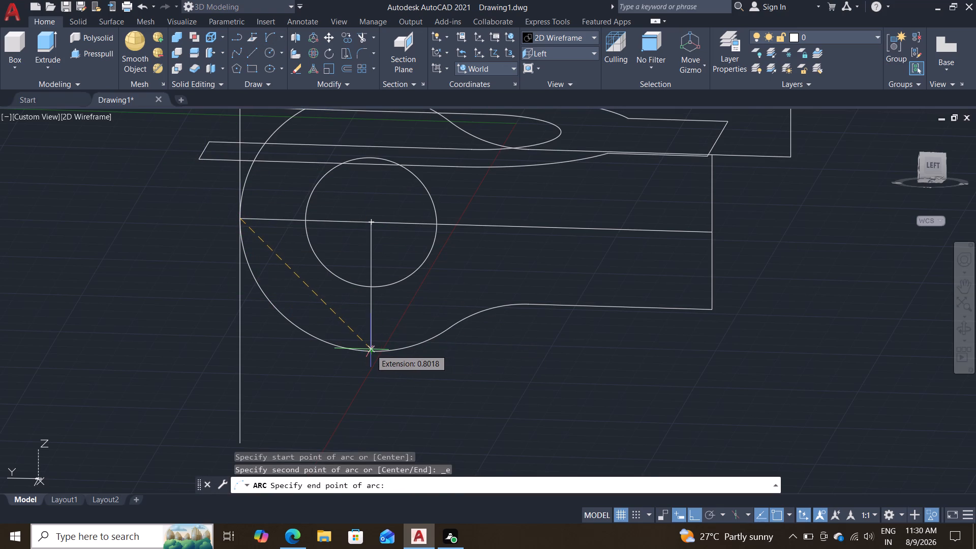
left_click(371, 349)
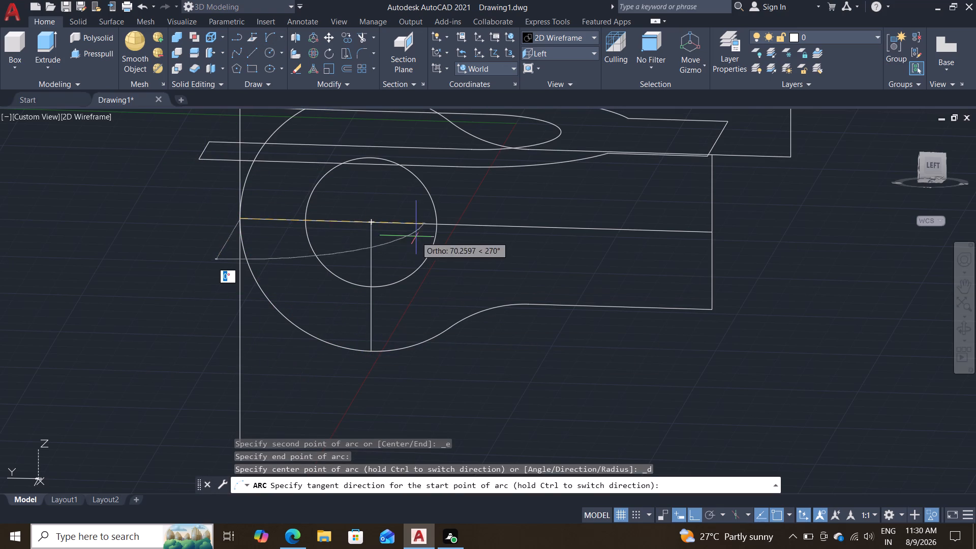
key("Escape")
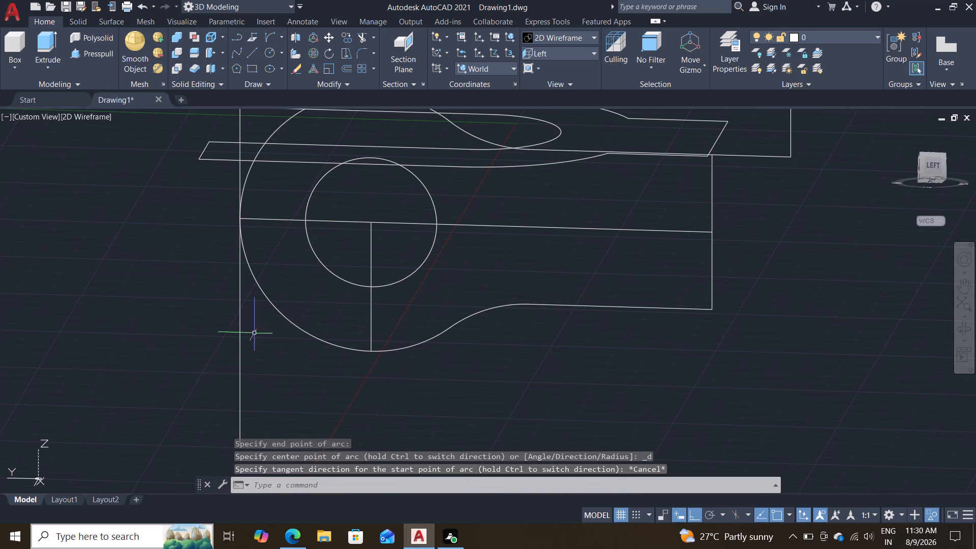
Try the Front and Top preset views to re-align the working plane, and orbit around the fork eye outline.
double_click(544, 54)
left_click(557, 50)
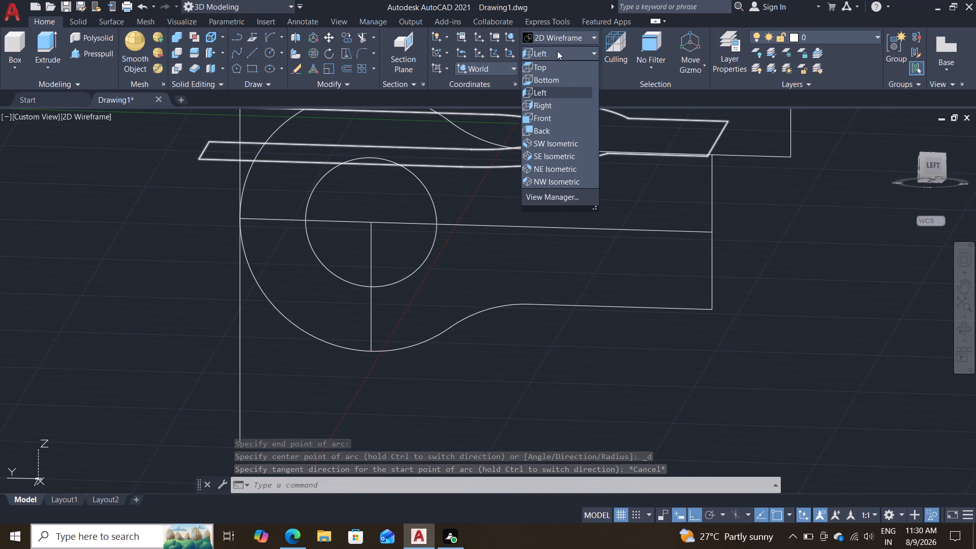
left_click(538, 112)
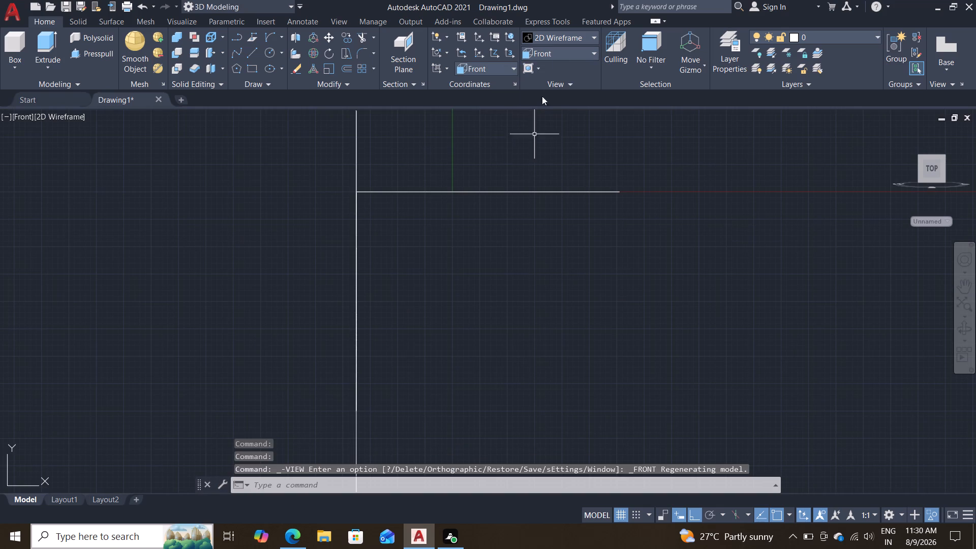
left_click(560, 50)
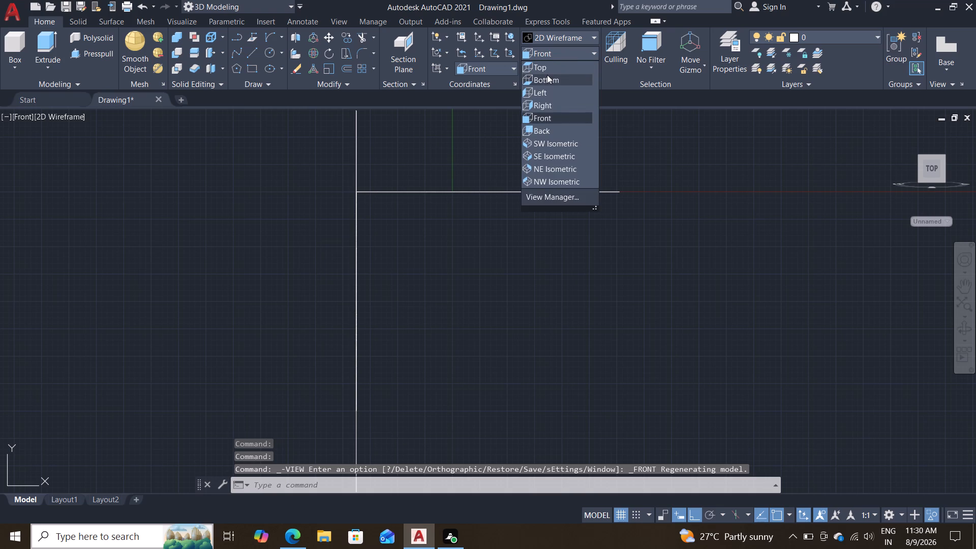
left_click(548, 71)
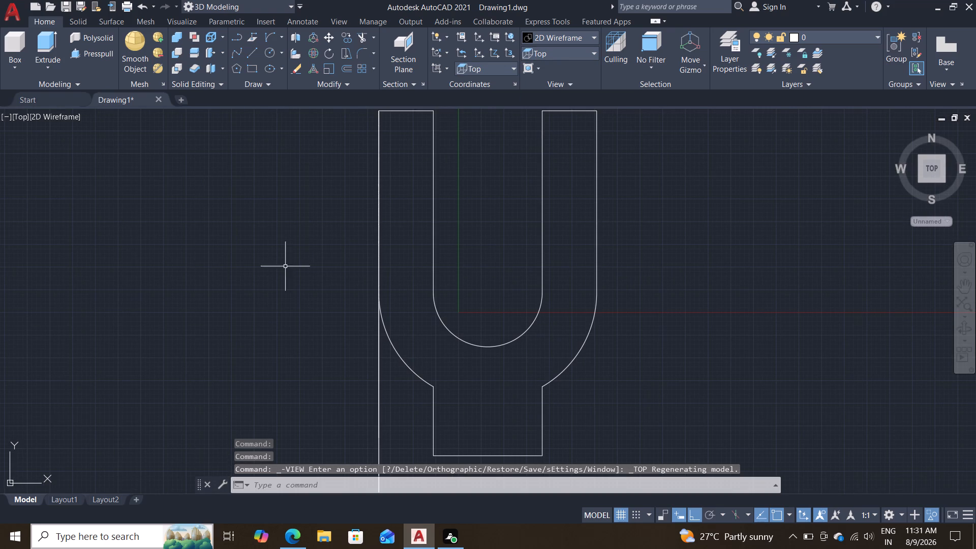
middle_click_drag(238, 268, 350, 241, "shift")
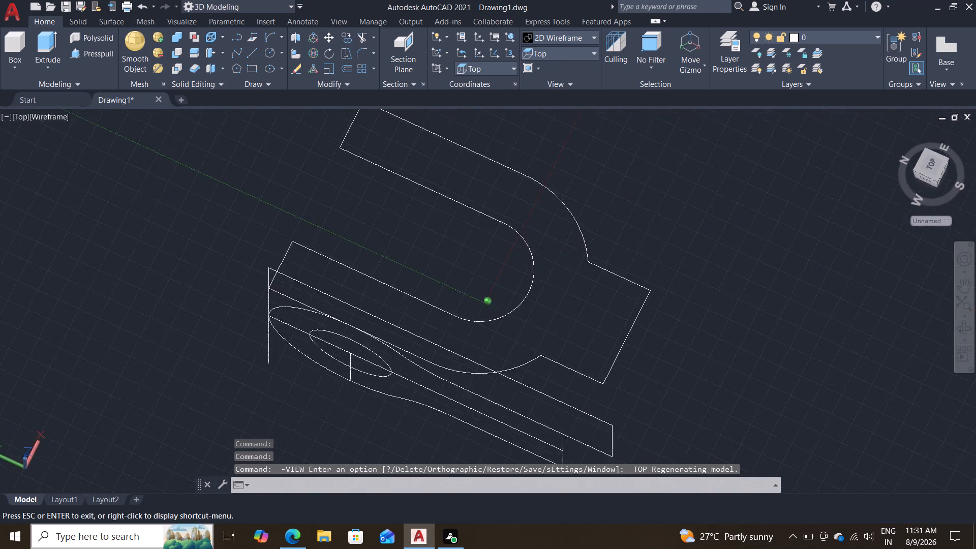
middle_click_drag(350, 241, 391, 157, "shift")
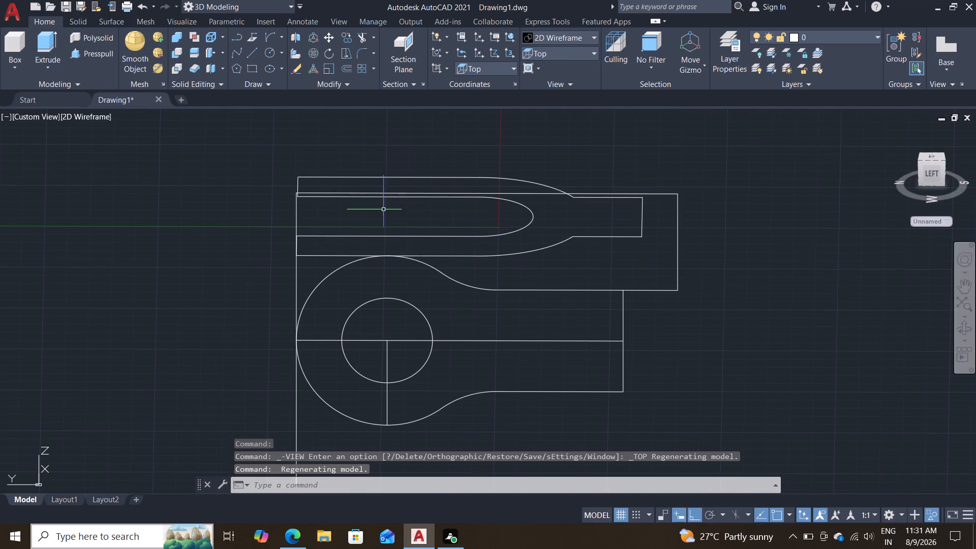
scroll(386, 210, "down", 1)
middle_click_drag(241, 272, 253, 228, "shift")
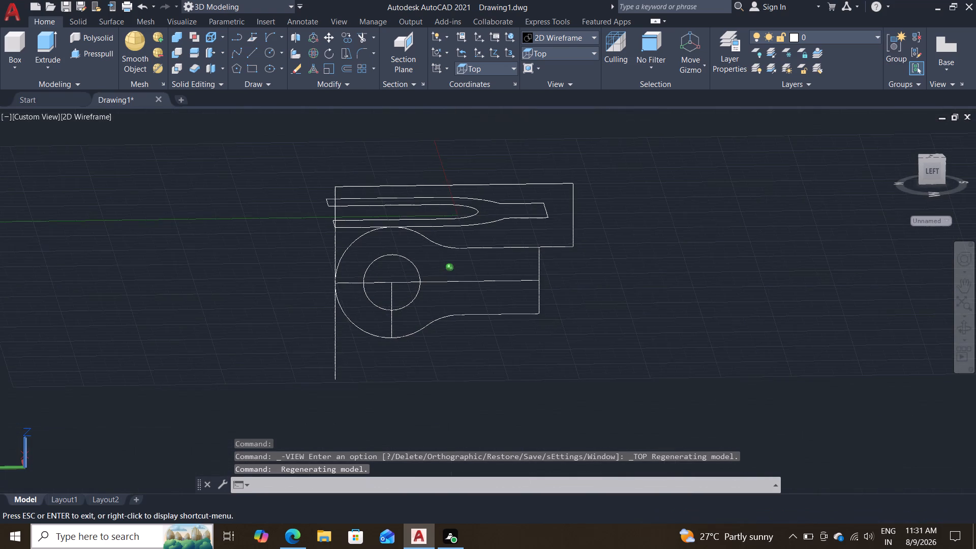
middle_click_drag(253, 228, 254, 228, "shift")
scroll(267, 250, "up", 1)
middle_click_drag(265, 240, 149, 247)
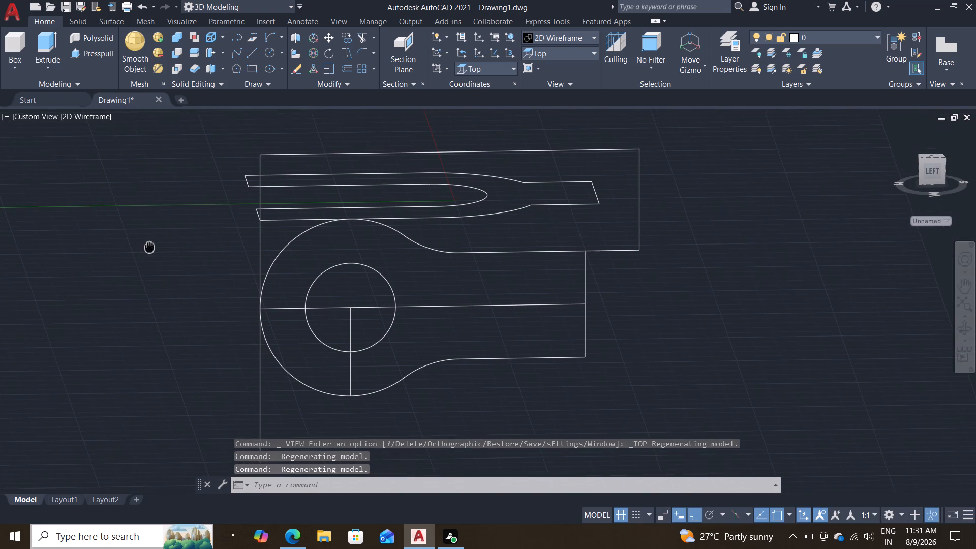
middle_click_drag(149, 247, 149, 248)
Set the Left preset view to align the UCS with the fork eye outline's plane.
left_click(566, 49)
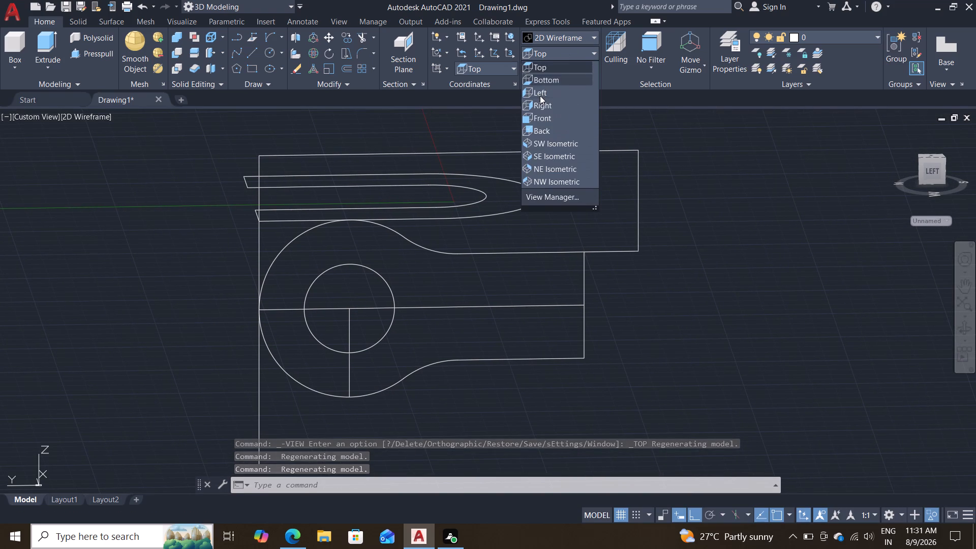
left_click(540, 96)
scroll(504, 145, "down", 2)
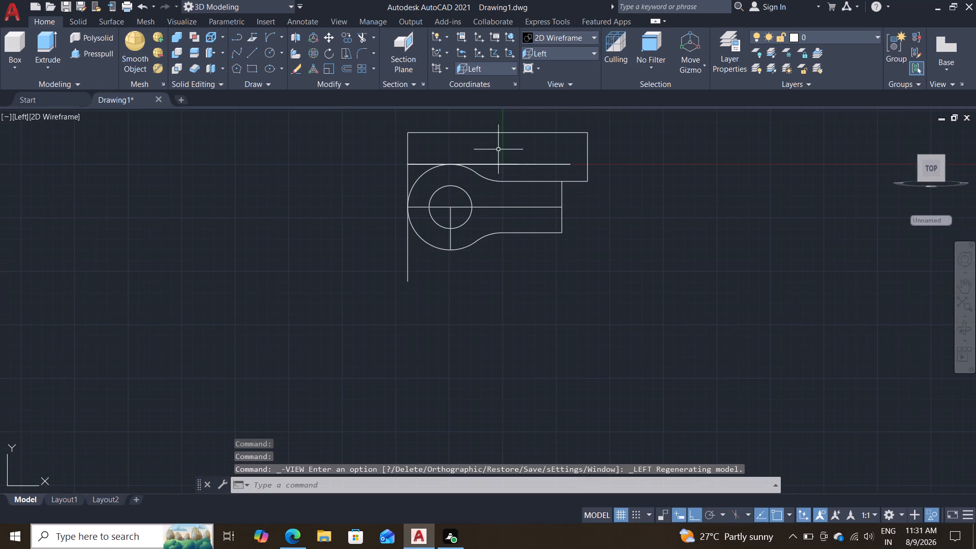
scroll(500, 153, "up", 2)
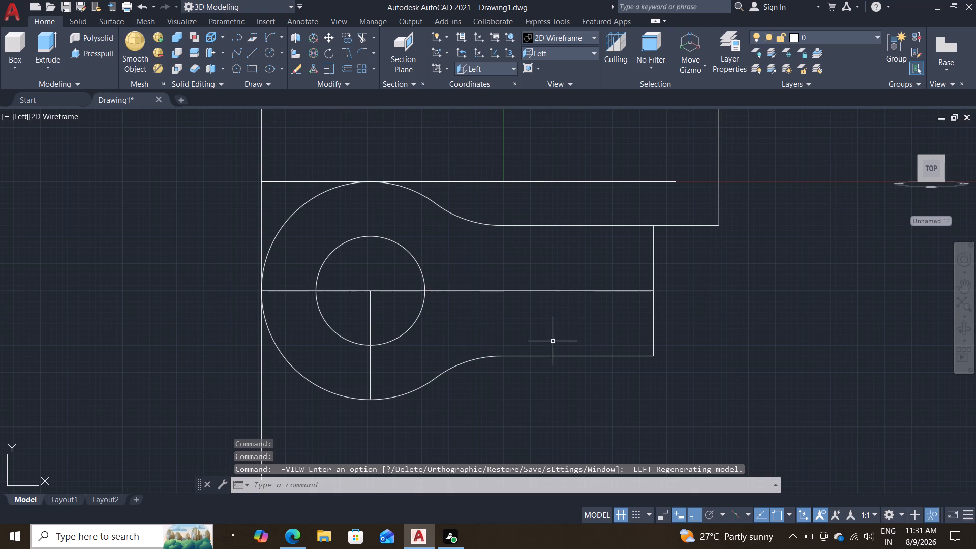
middle_click_drag(698, 283, 692, 252, "shift")
scroll(697, 283, "up", 1, "shift")
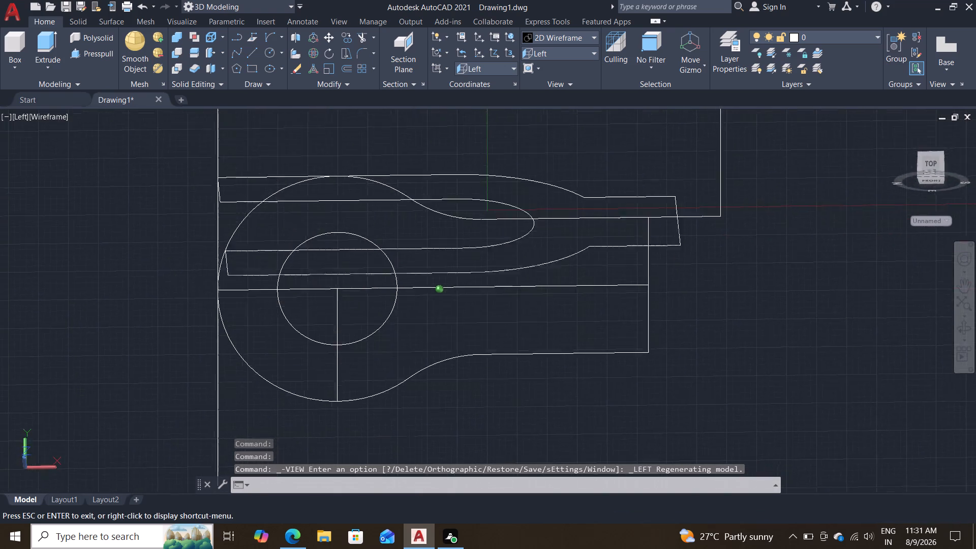
middle_click_drag(692, 252, 684, 305, "shift")
middle_click_drag(687, 287, 690, 280, "shift")
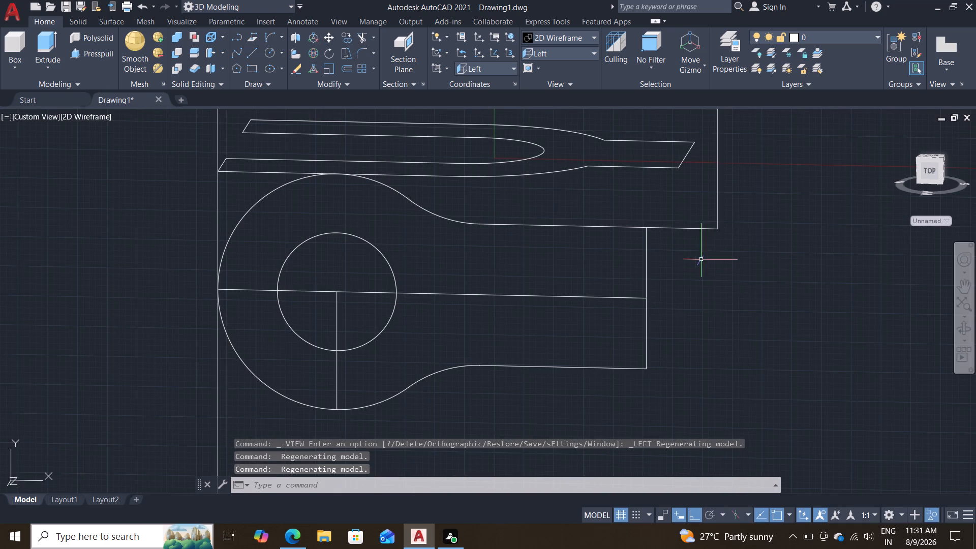
middle_click_drag(699, 286, 722, 262, "shift")
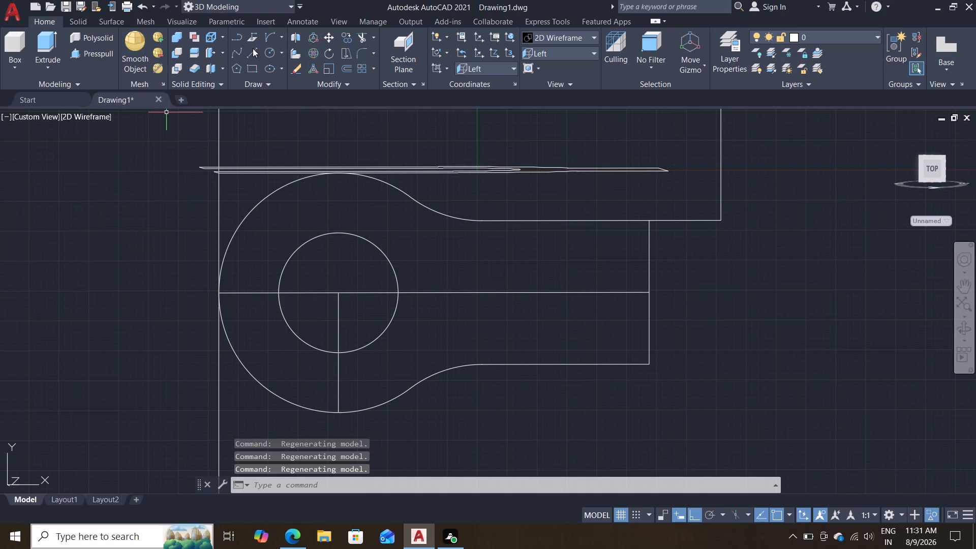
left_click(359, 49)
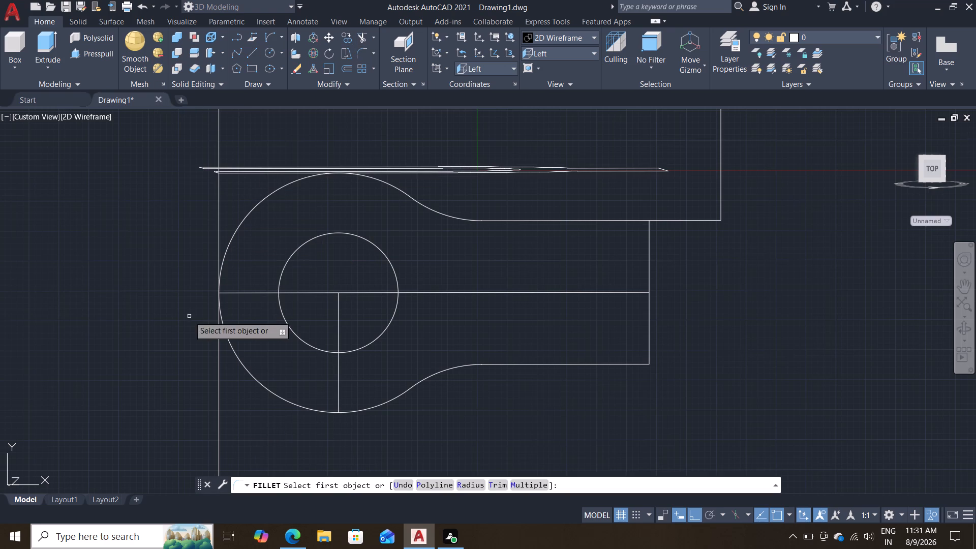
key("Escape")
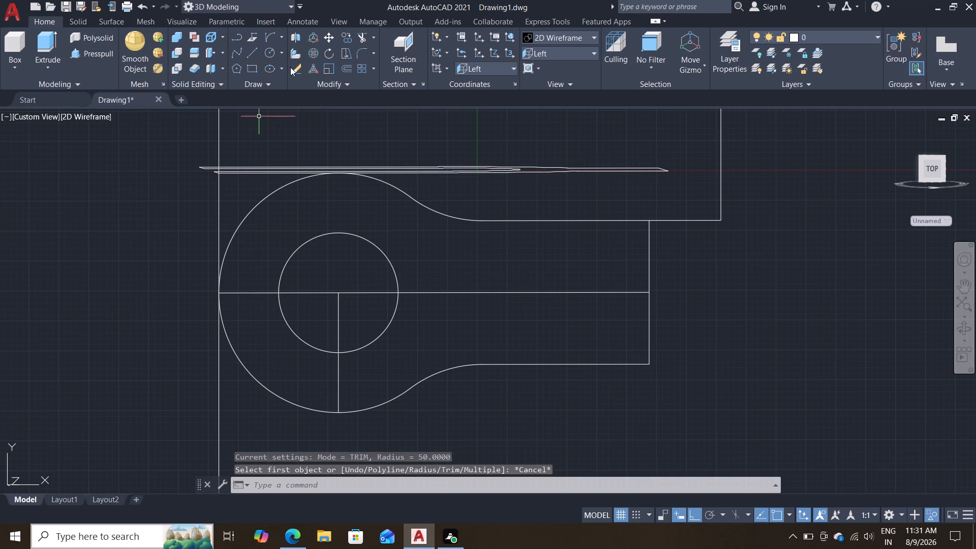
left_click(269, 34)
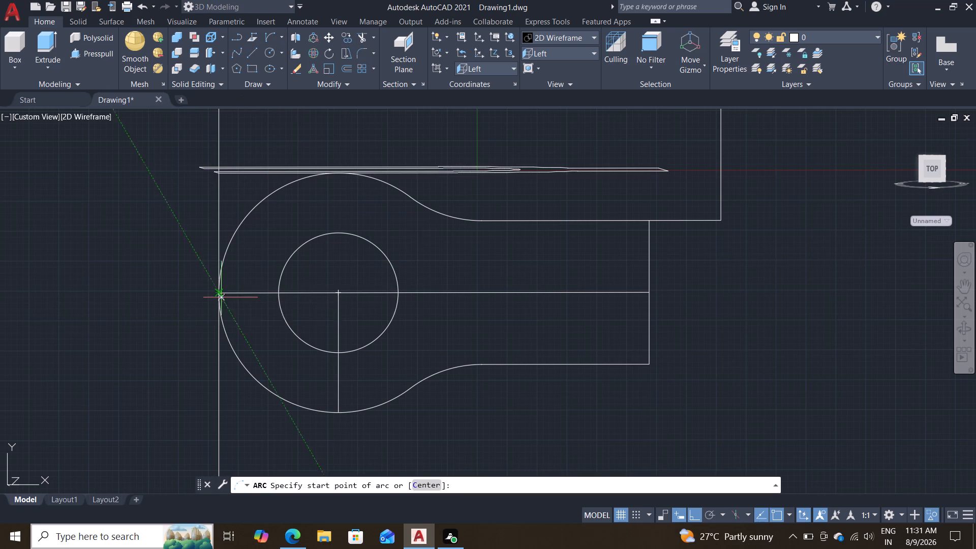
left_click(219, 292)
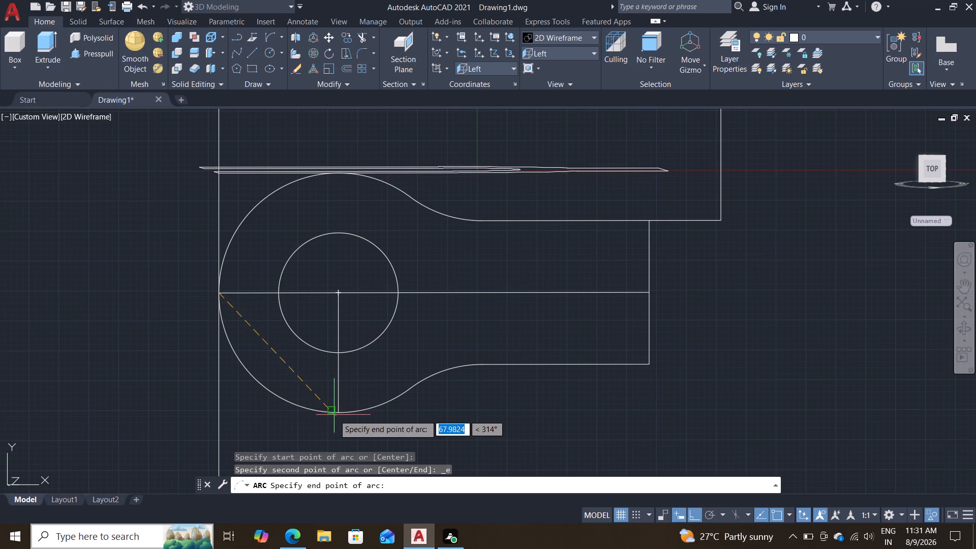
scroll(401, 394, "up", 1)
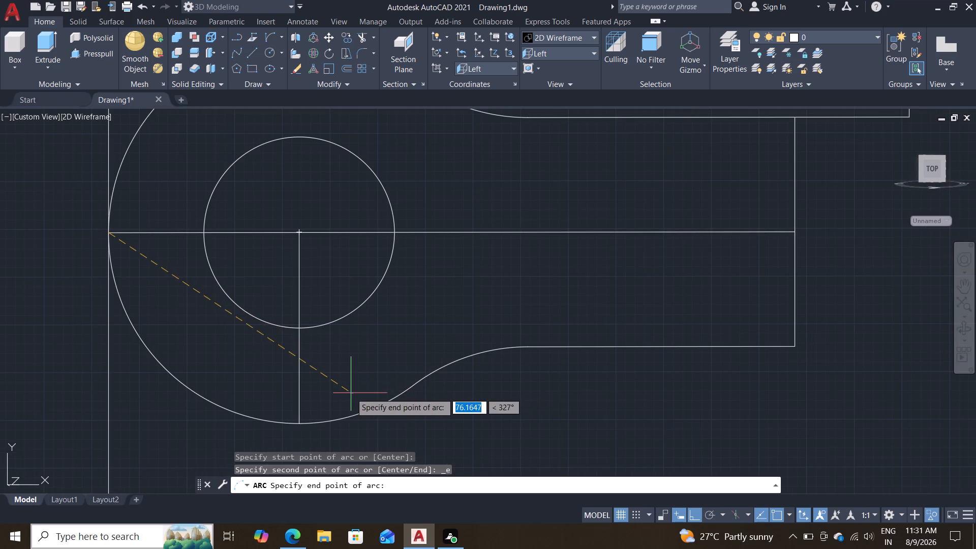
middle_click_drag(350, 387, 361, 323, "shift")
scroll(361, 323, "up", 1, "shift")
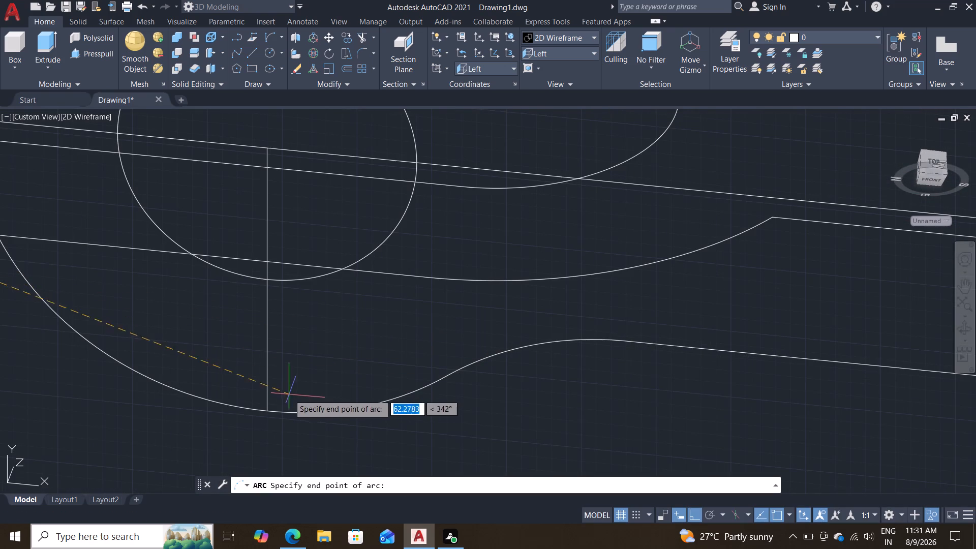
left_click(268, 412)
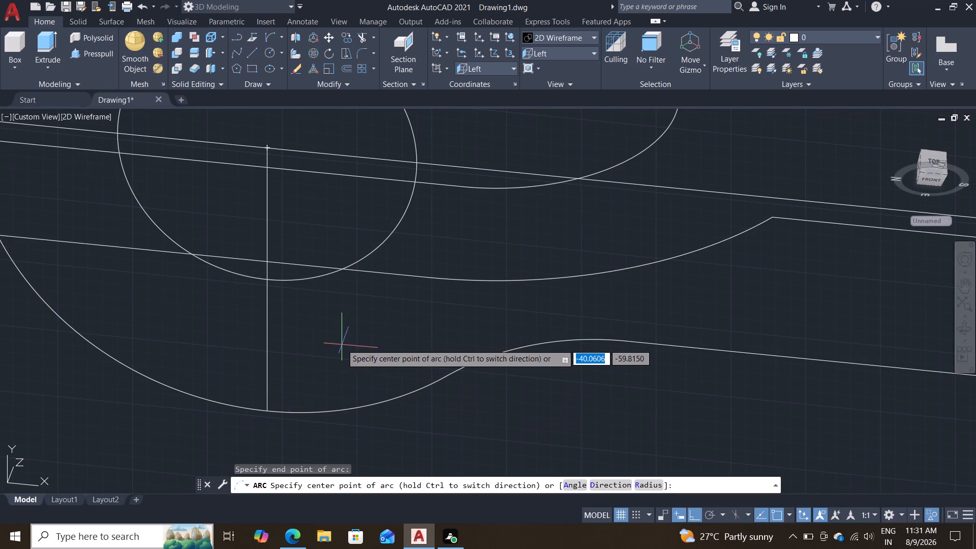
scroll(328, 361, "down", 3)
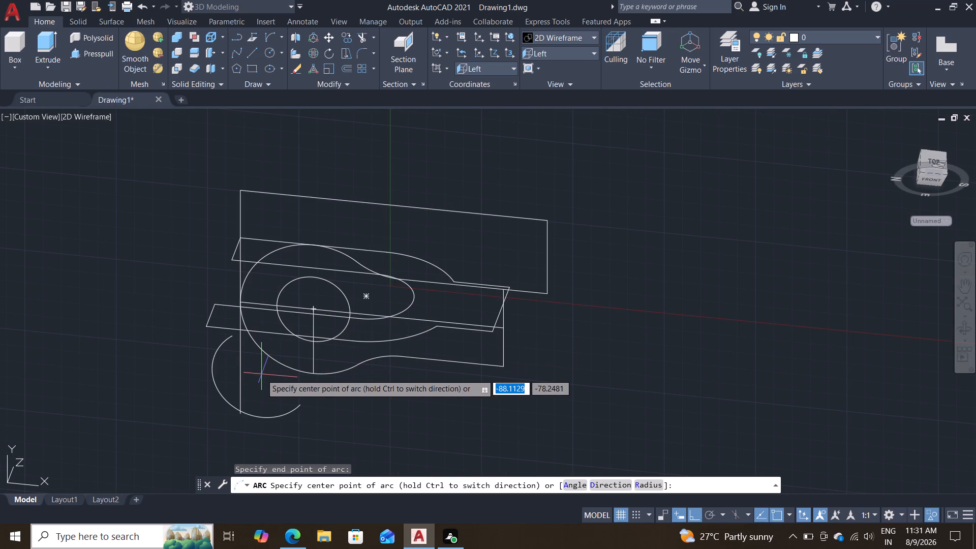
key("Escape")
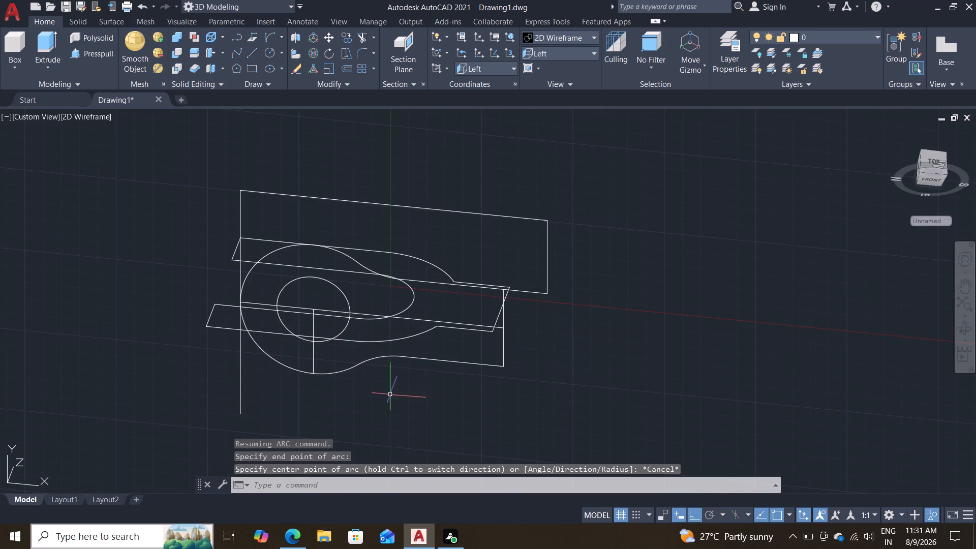
Draw a start-end-radius arc of radius 50 from the eye outline's leftmost point to its lowest point.
middle_click_drag(446, 396, 412, 451, "shift")
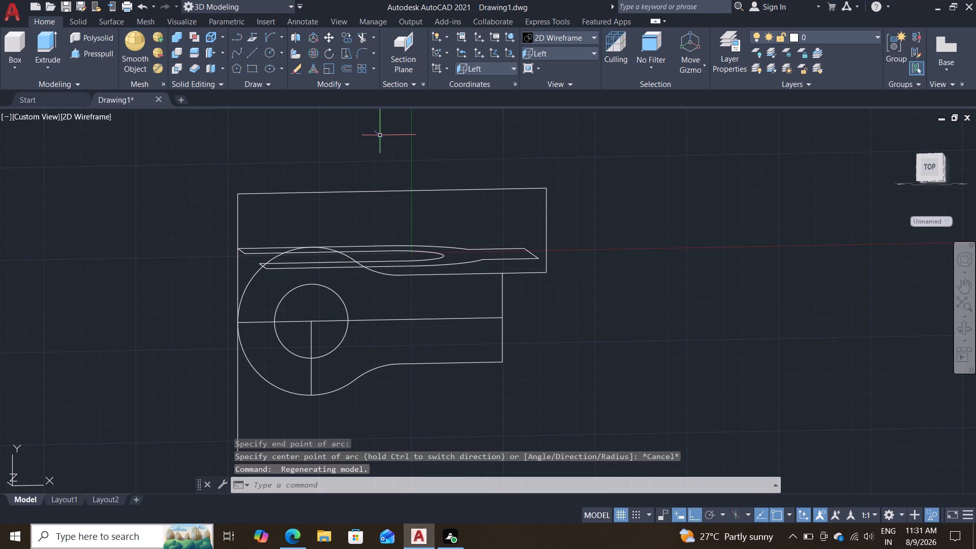
double_click(267, 41)
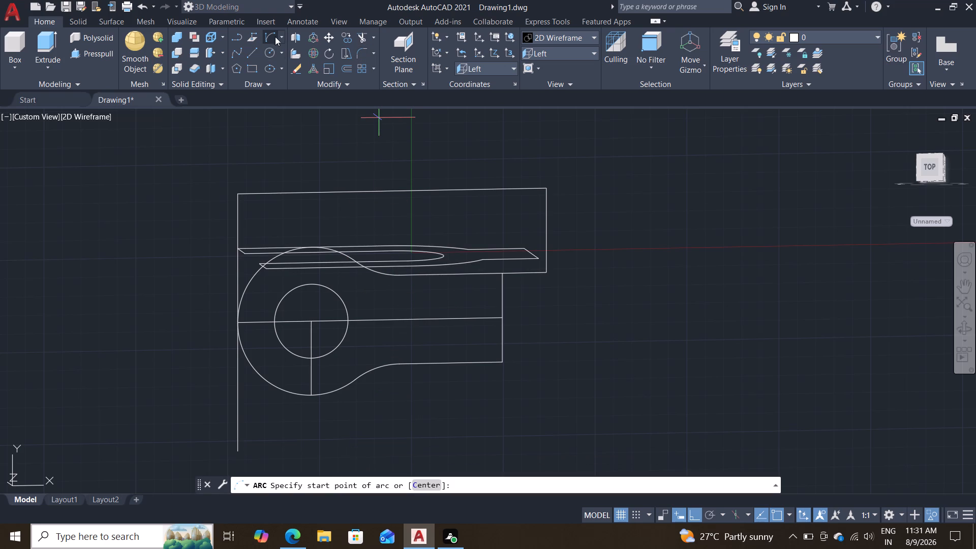
left_click(282, 34)
left_click(297, 219)
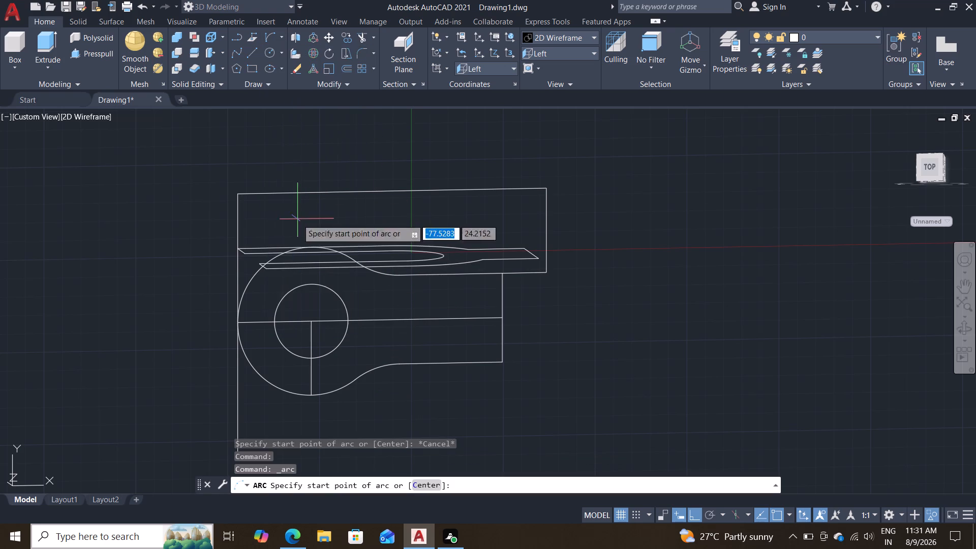
left_click(236, 322)
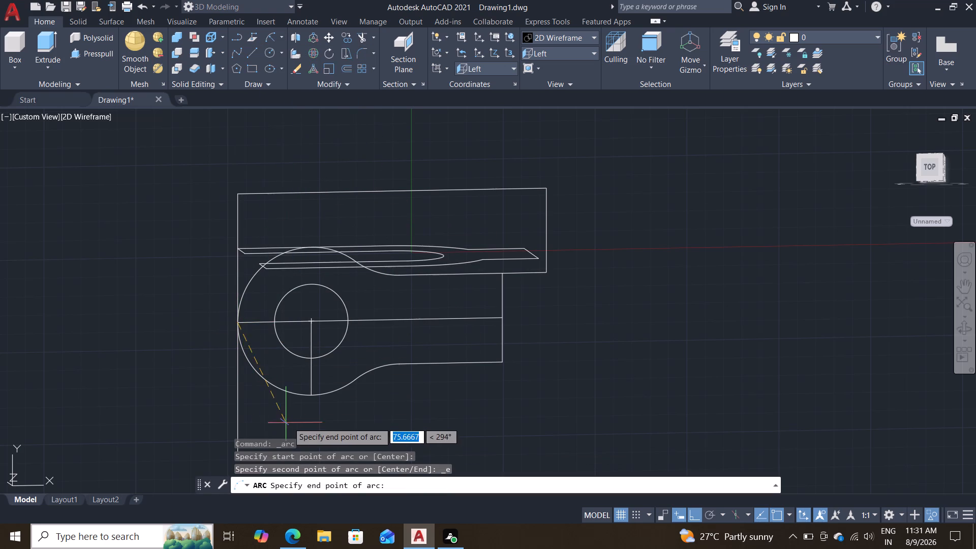
left_click(312, 397)
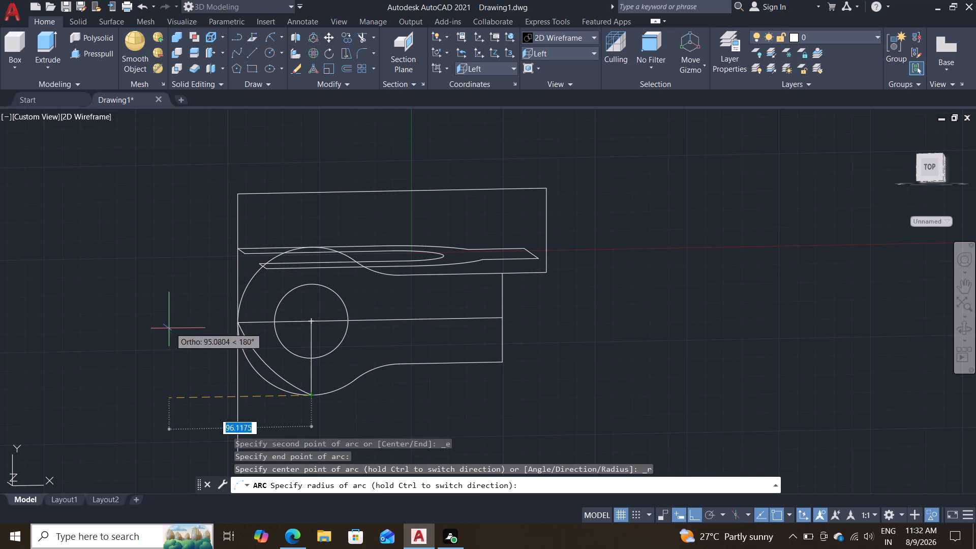
left_click(236, 397)
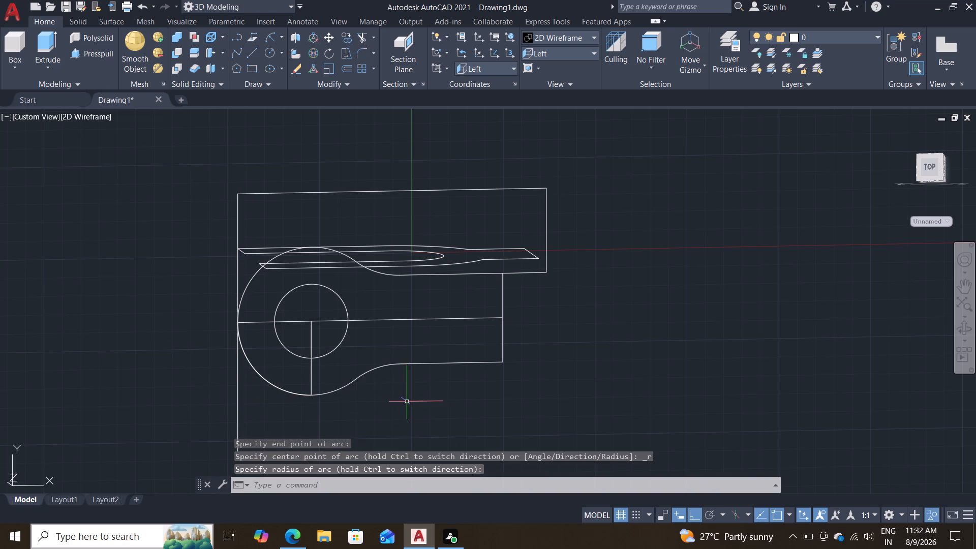
Move one of the overlapping quarter arcs straight down 87 units from the eye's leftmost point to the vertical line's lower end.
scroll(408, 402, "up", 1, "shift")
middle_click_drag(408, 402, 407, 373, "shift")
scroll(409, 372, "down", 2)
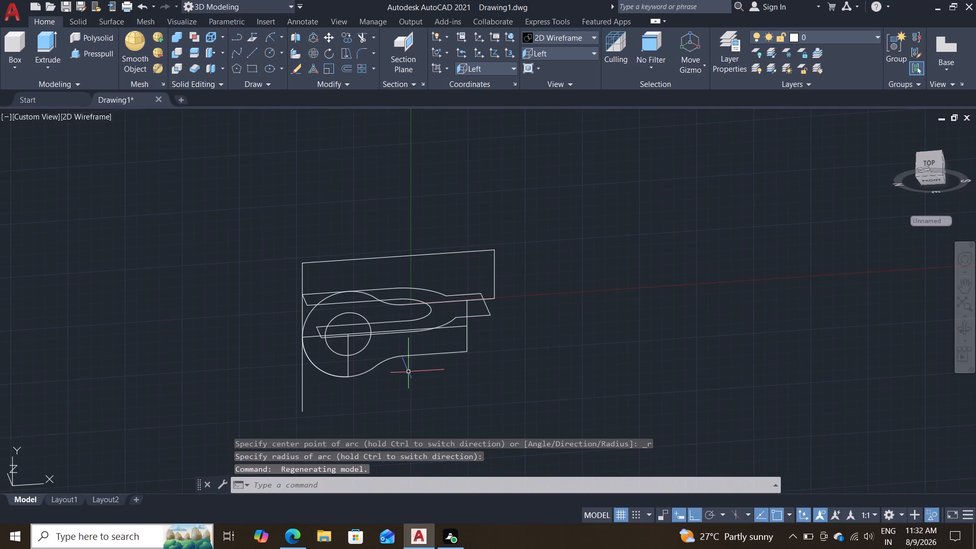
scroll(408, 372, "up", 1)
key("m")
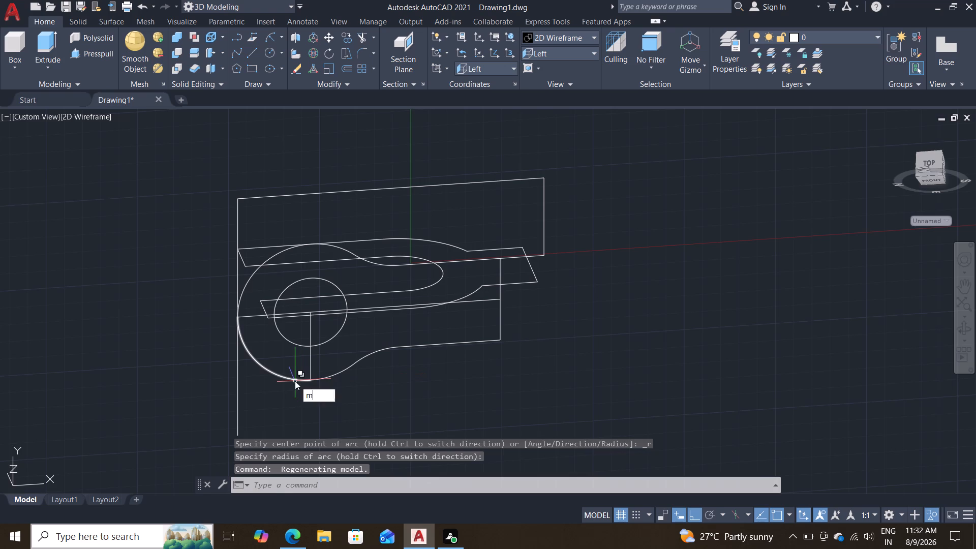
key("Return")
double_click(269, 370)
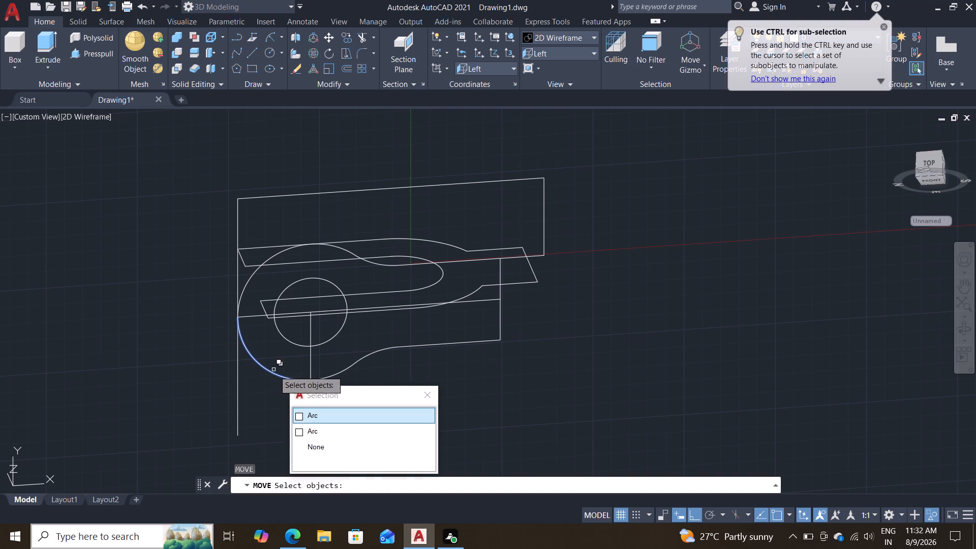
double_click(314, 413)
left_click(329, 408)
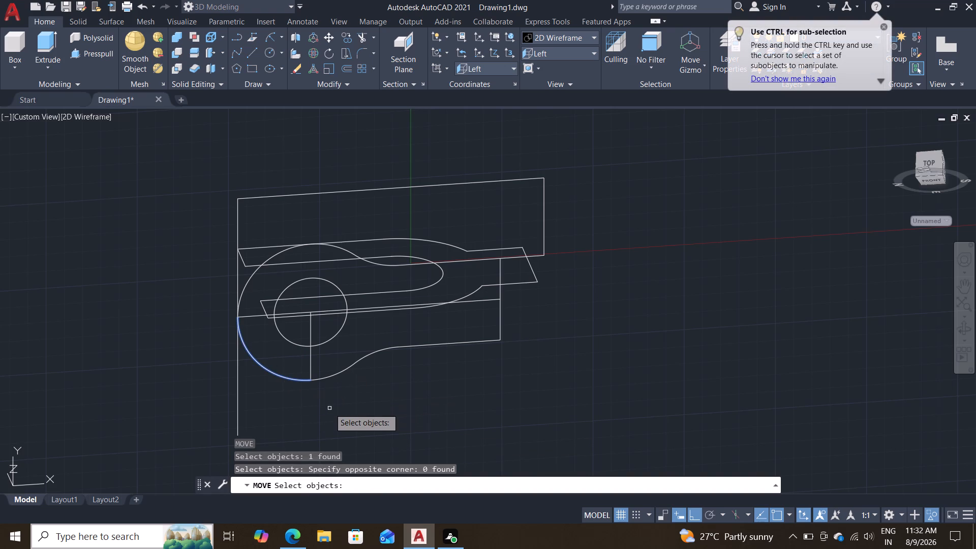
key("Return")
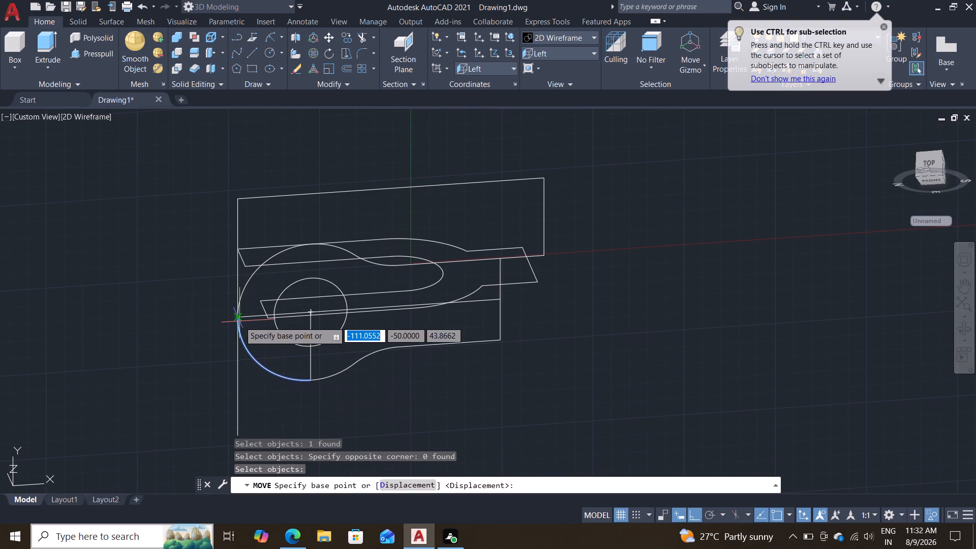
left_click(239, 321)
middle_click_drag(257, 403, 256, 403)
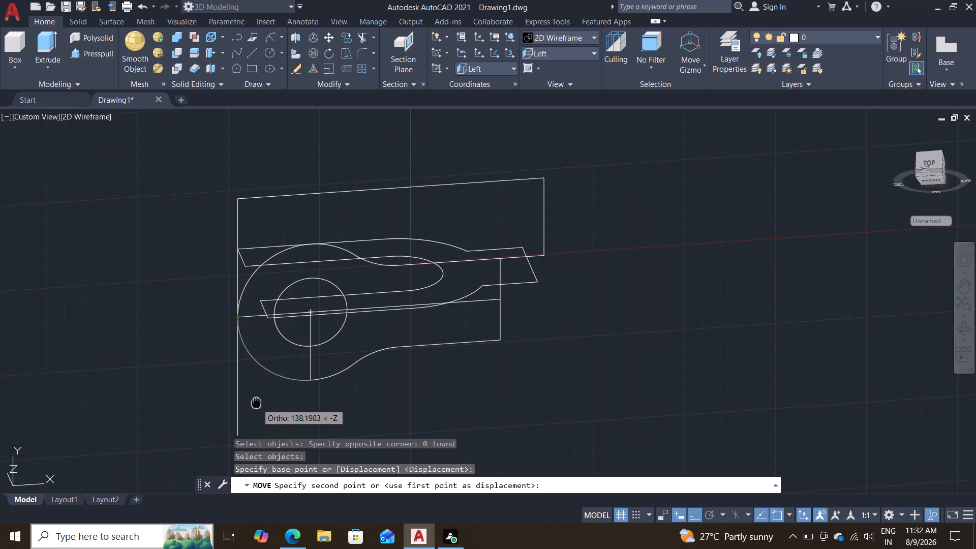
middle_click_drag(256, 403, 261, 347)
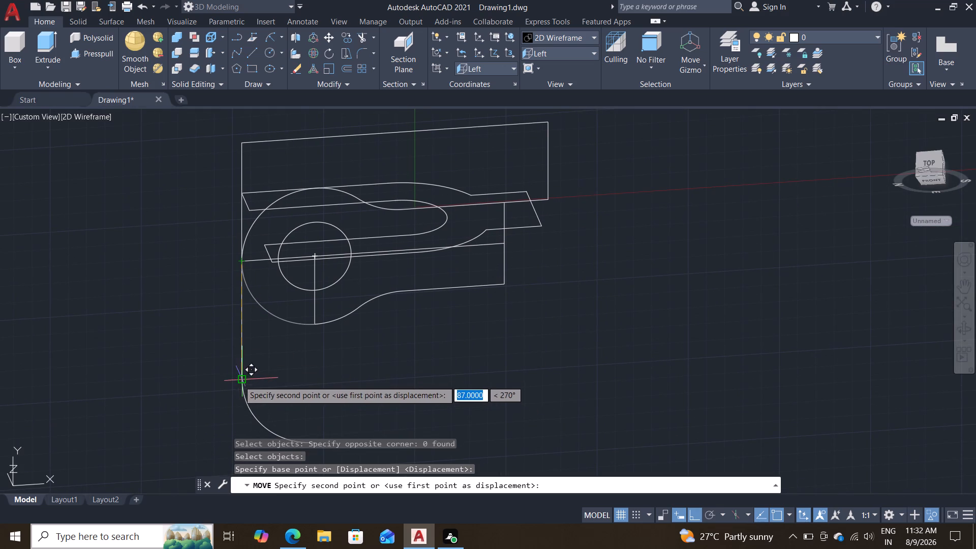
left_click(241, 381)
key("Escape")
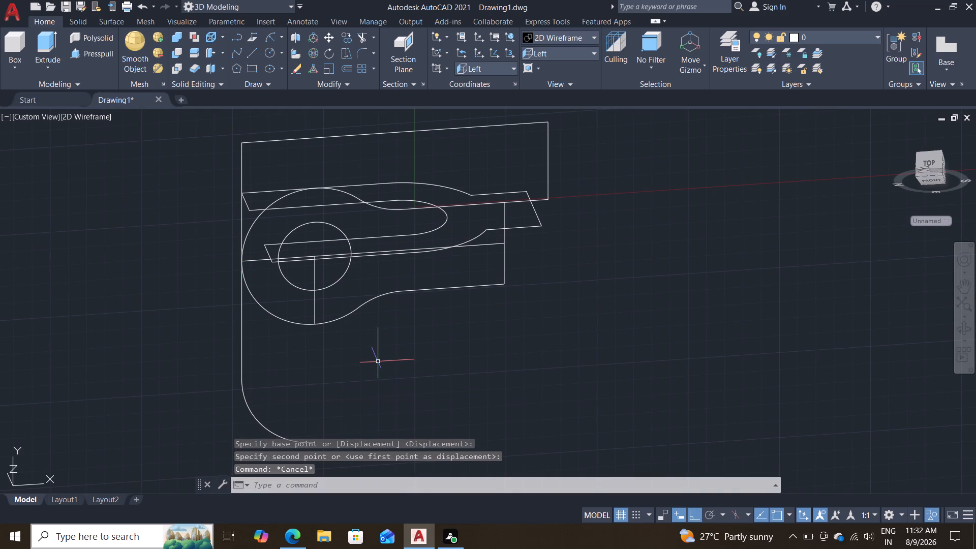
Delete the vertical line between the hole centre and the eye's lowest point.
scroll(378, 361, "down", 2)
scroll(378, 361, "up", 2)
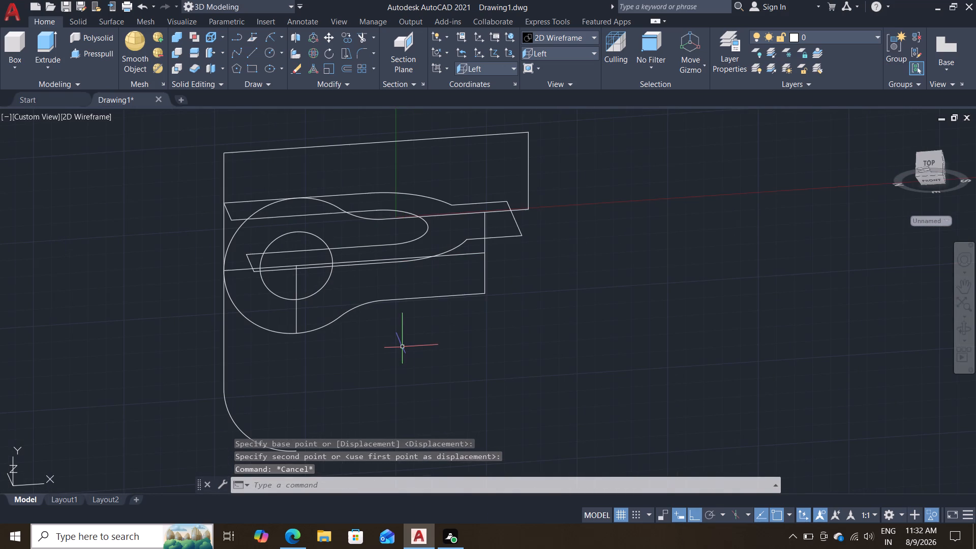
middle_click_drag(406, 346, 378, 363, "shift")
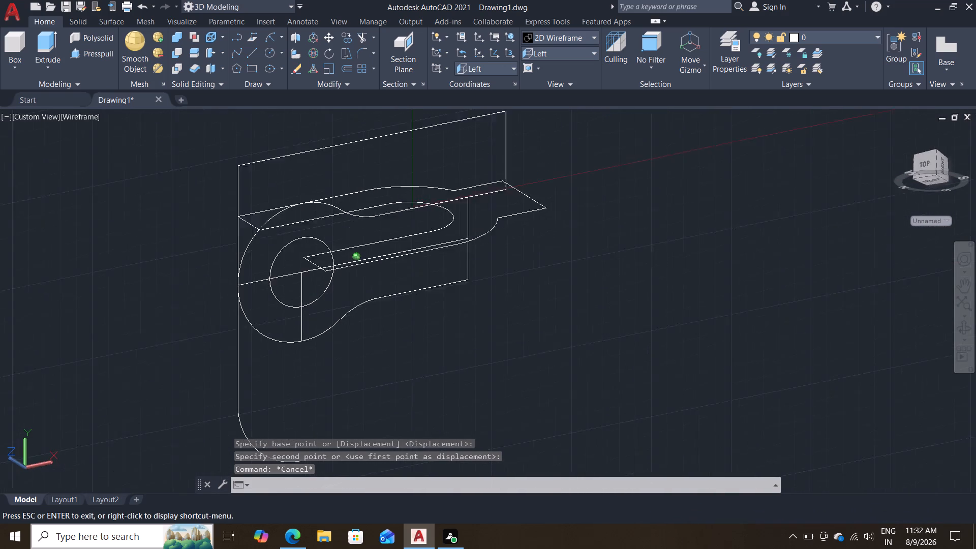
middle_click_drag(378, 363, 406, 388, "shift")
scroll(412, 375, "down", 1)
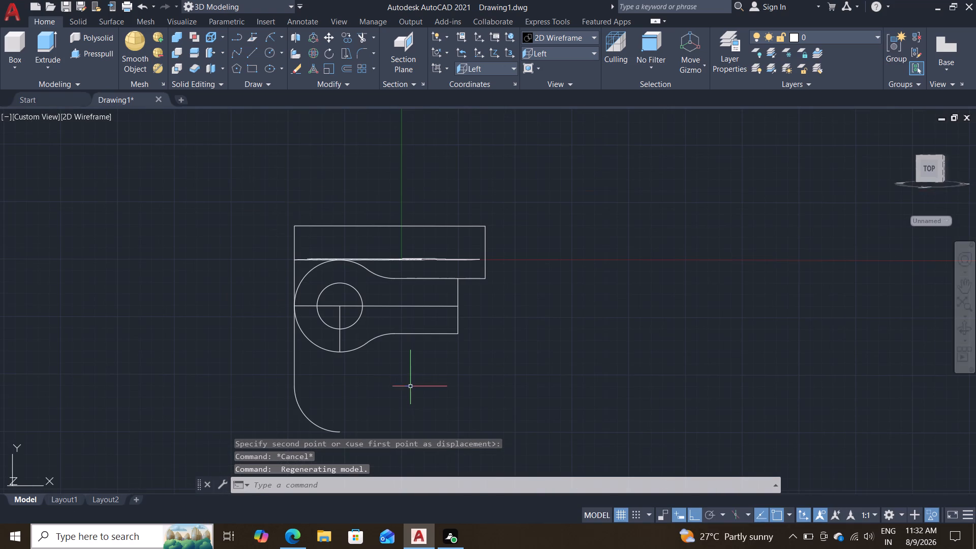
middle_click_drag(409, 386, 415, 370)
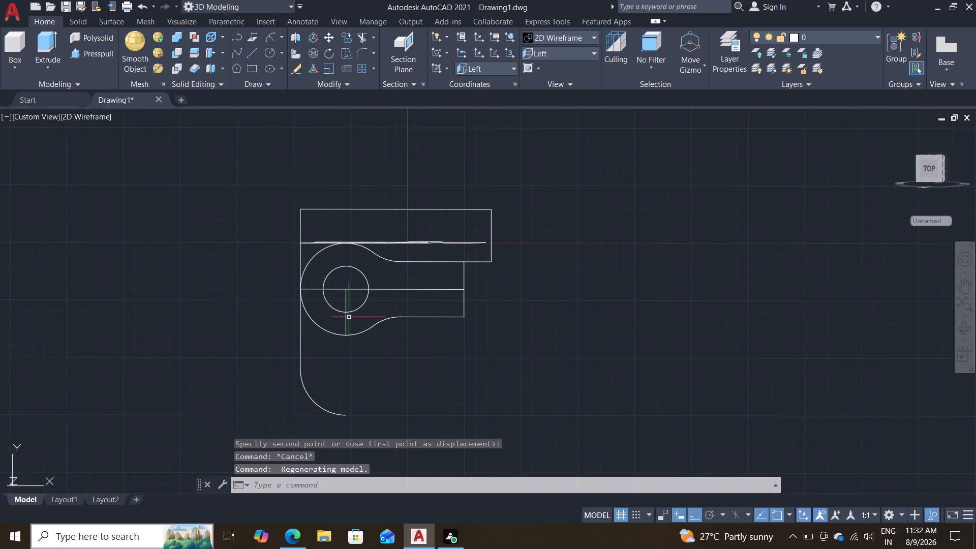
left_click(349, 318)
left_click(345, 318)
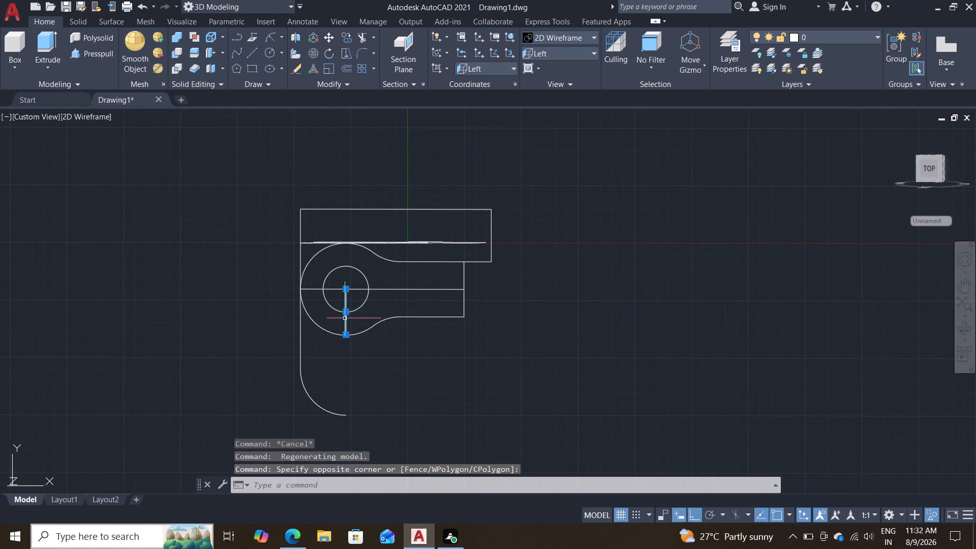
key("Delete")
Move the short arc at the eye's lower right straight down onto the free end of the relocated quarter arc.
left_click(364, 329)
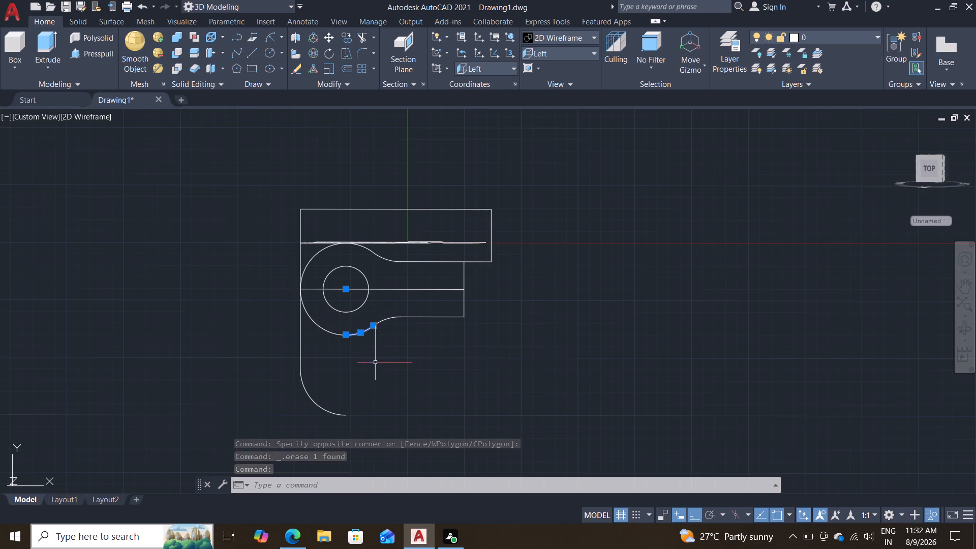
key("m")
key("Return")
double_click(346, 333)
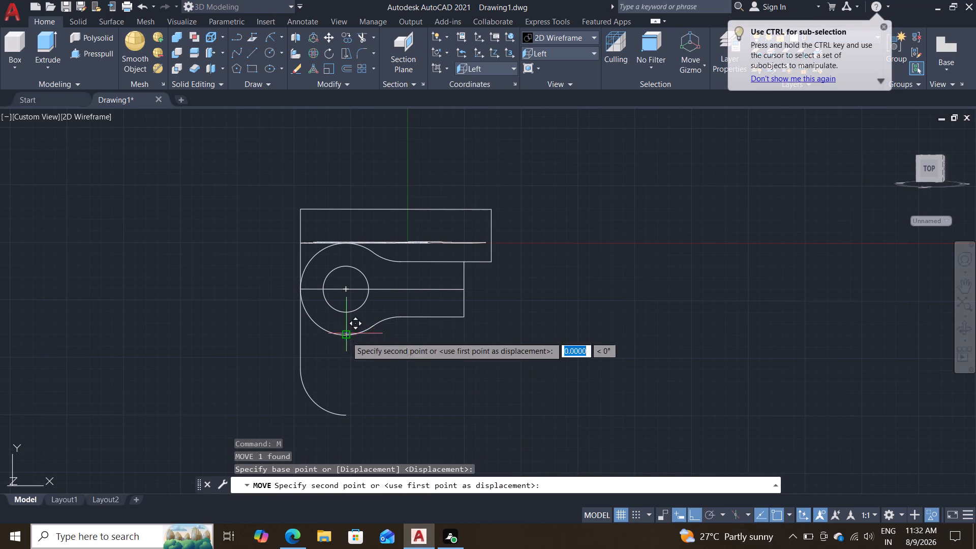
left_click(347, 418)
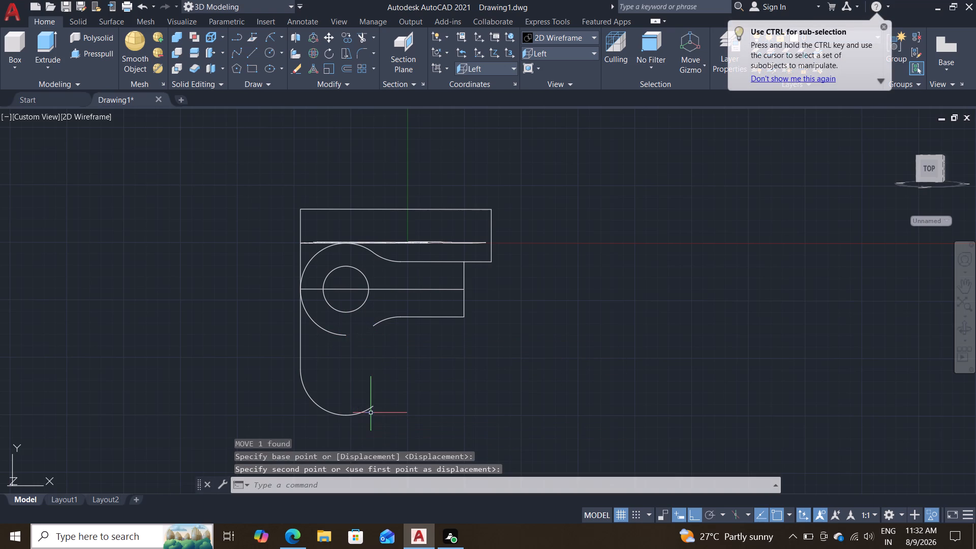
Move the lower neck fillet arc and its adjoining horizontal edge down to the free end of the relocated short arc.
left_click(385, 321)
left_click(423, 317)
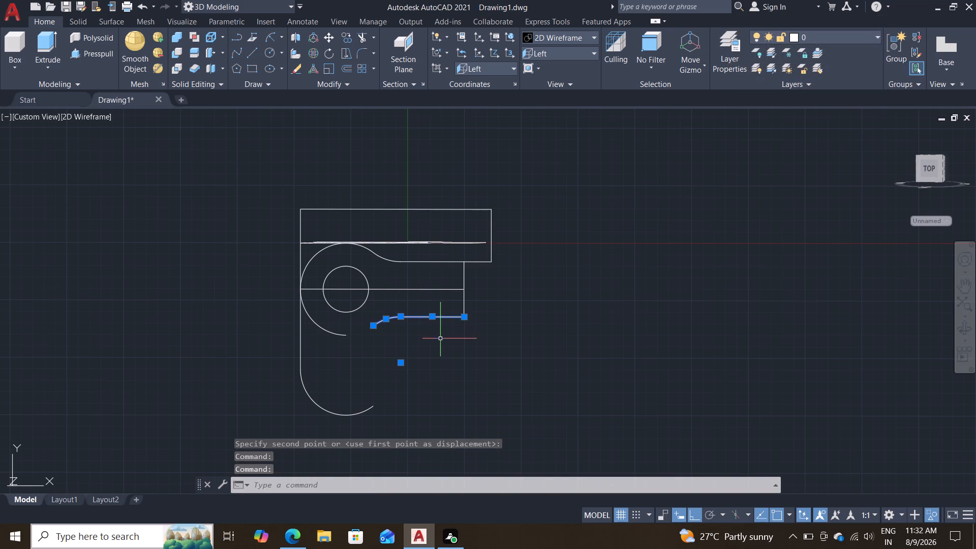
key("m")
key("Return")
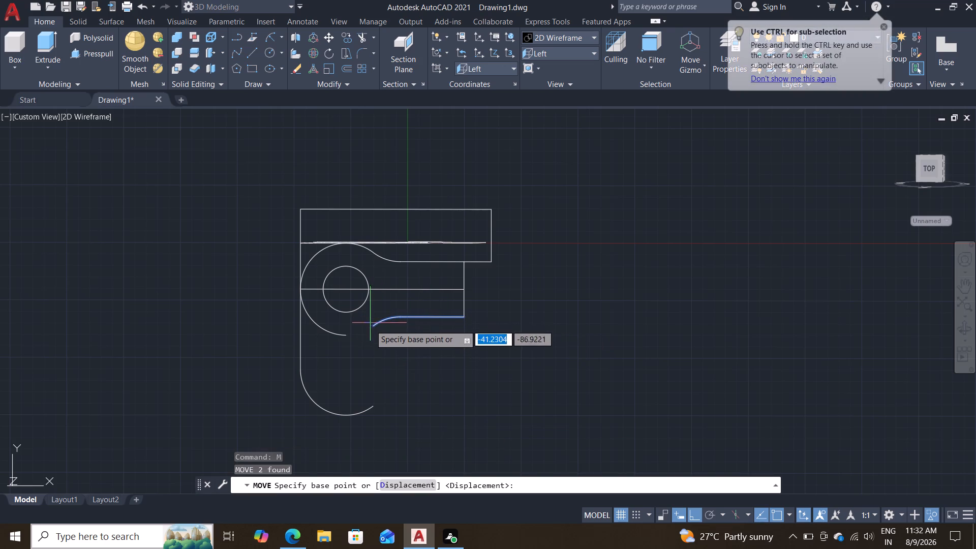
double_click(372, 325)
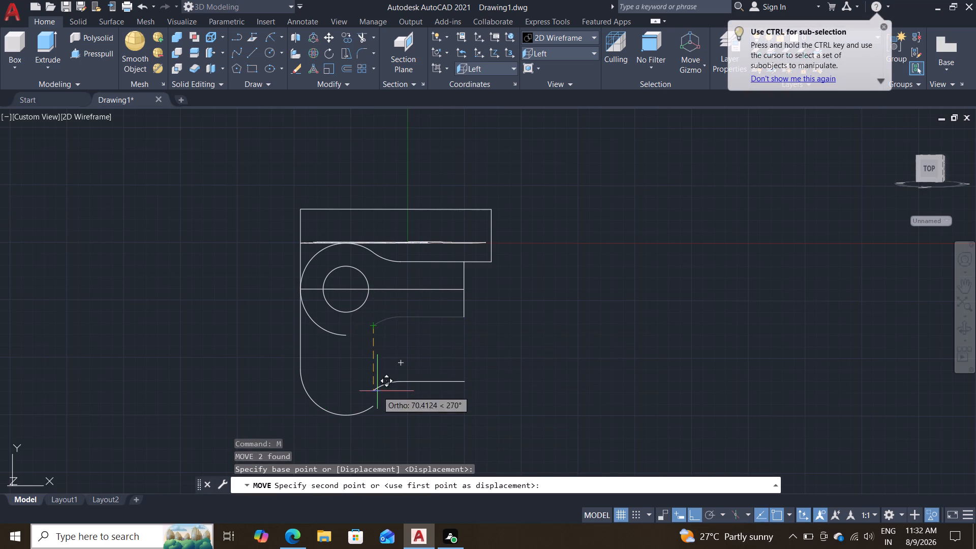
double_click(372, 405)
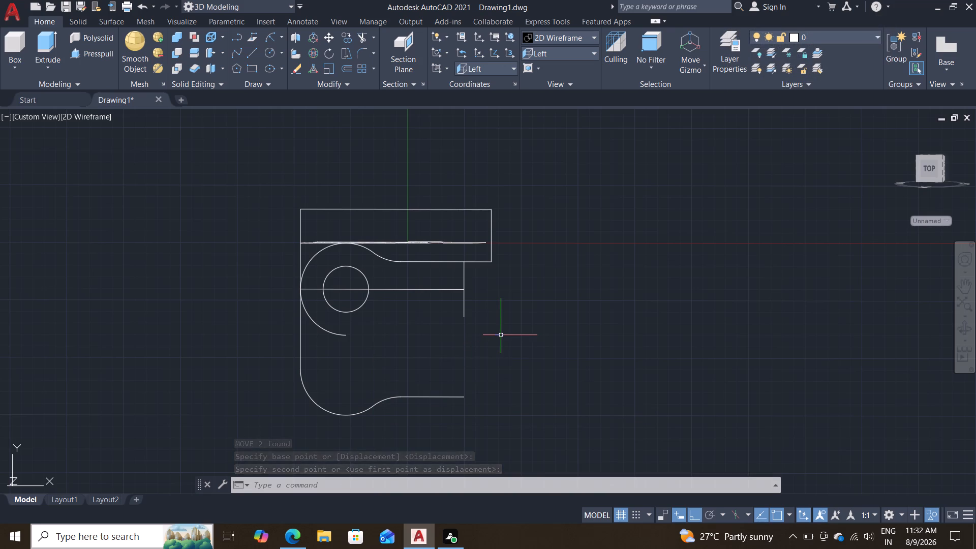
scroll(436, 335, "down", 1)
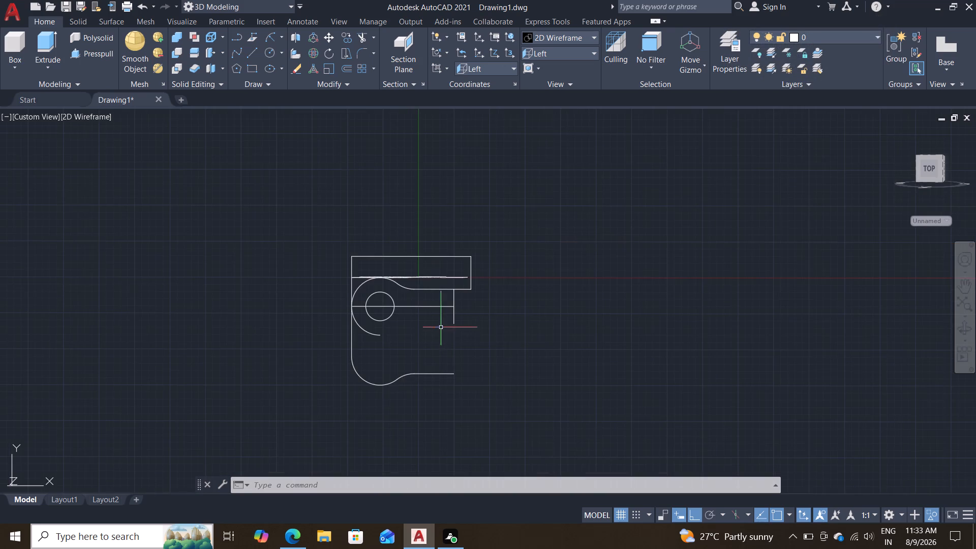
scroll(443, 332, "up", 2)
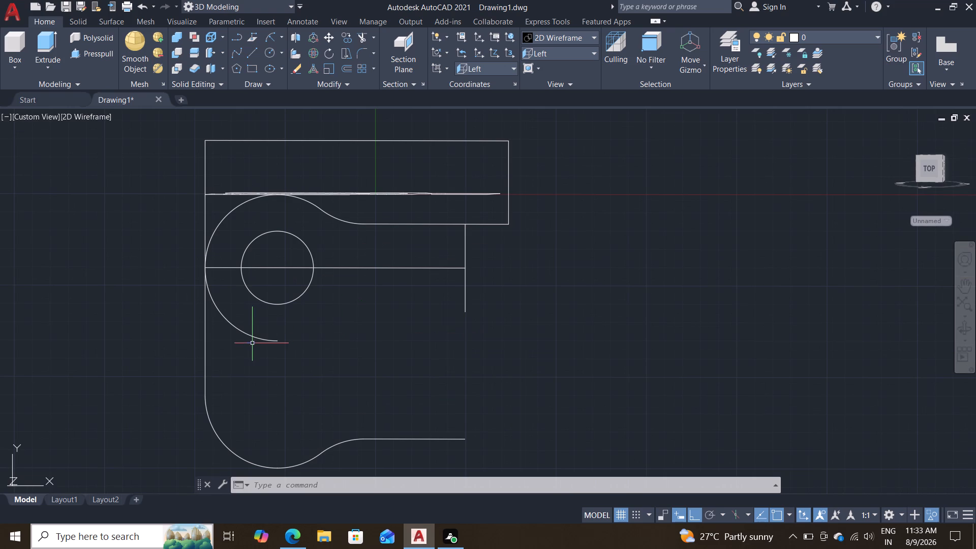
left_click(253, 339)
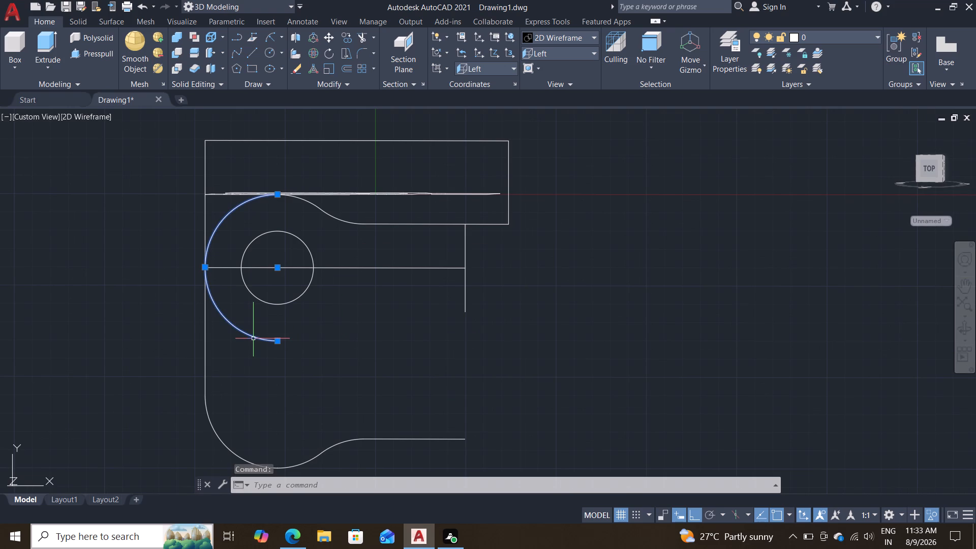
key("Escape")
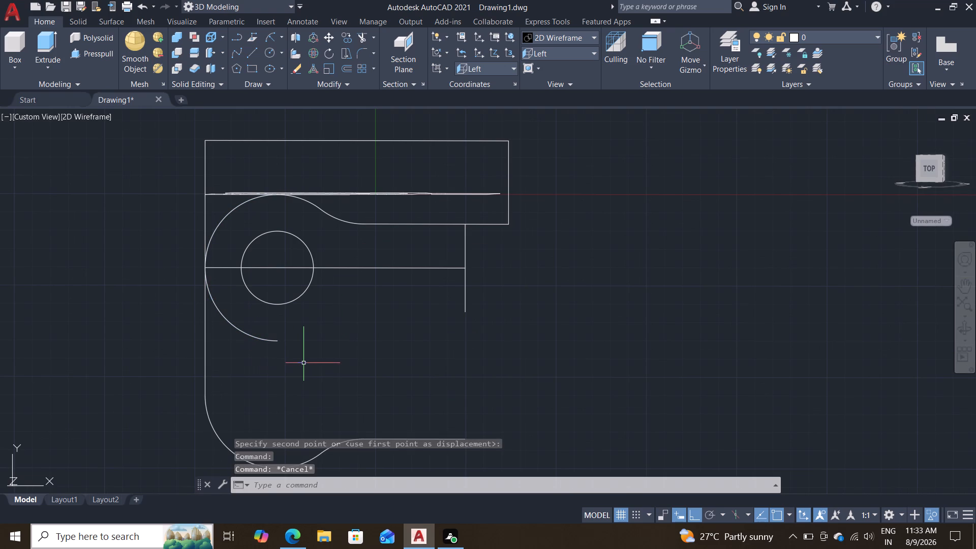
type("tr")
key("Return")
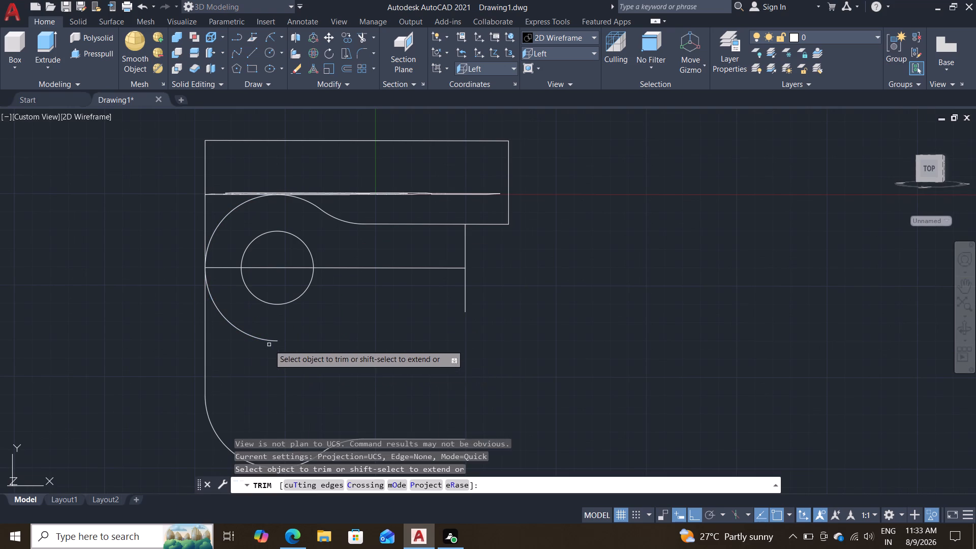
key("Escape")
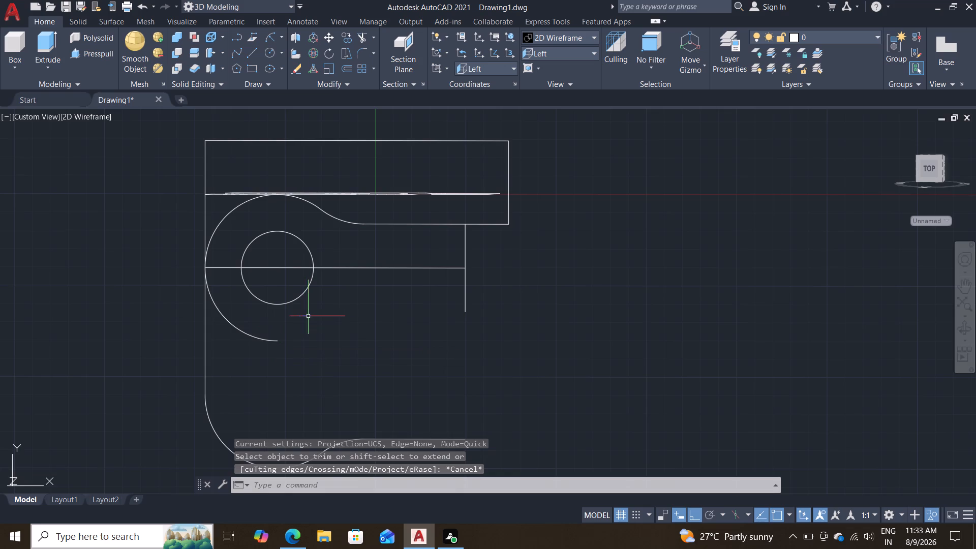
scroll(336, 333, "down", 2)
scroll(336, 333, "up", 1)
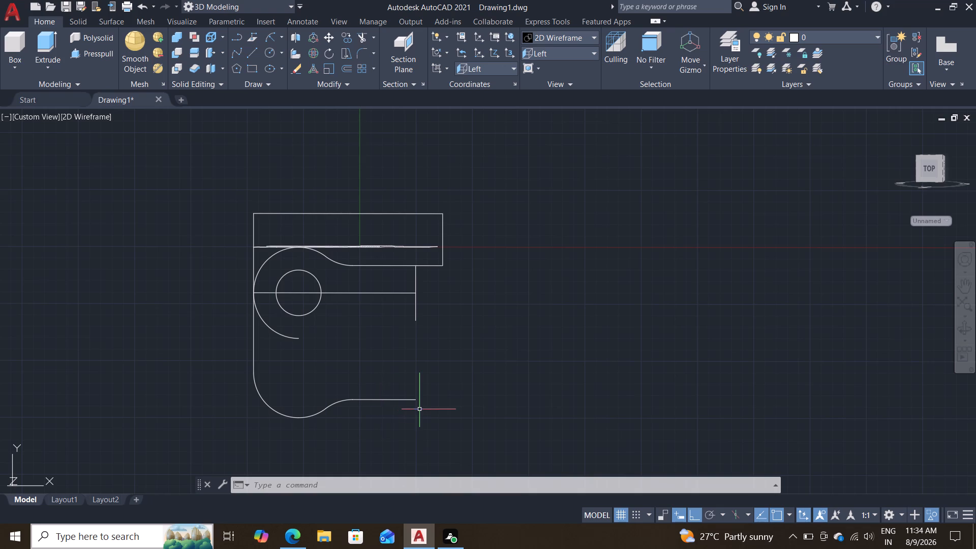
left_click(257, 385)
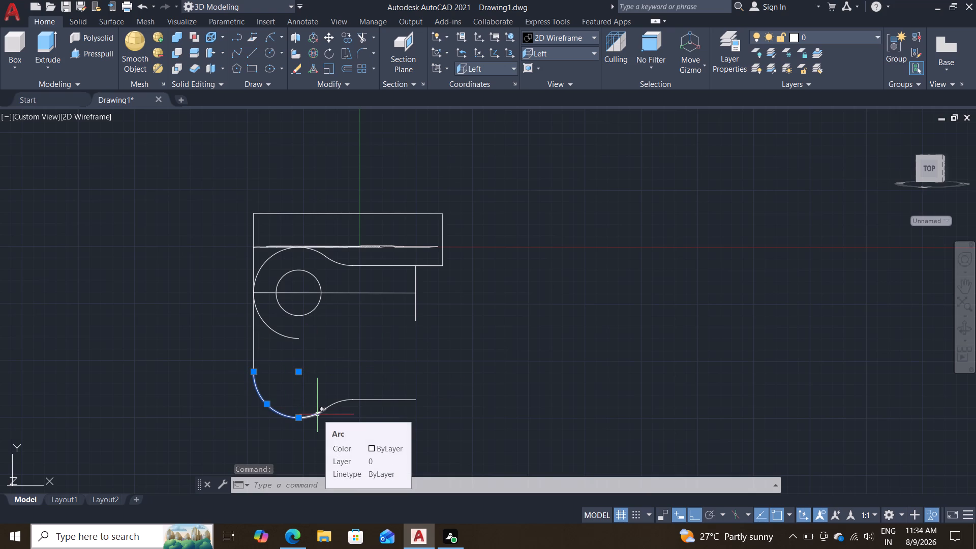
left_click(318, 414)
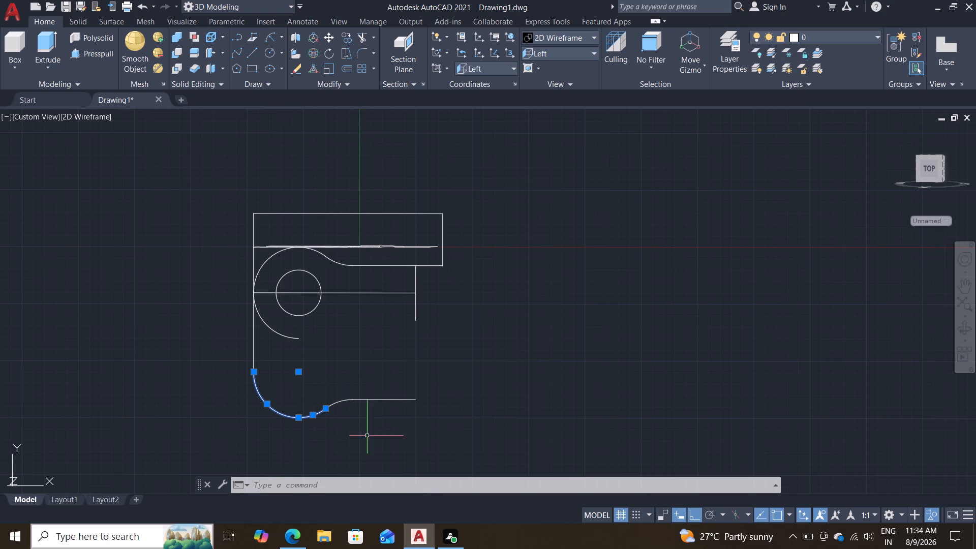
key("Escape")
Undo the recent edits back through the downward moves of the lower outline segments and quarter arc, including the centre line's deletion.
key("ctrl+z")
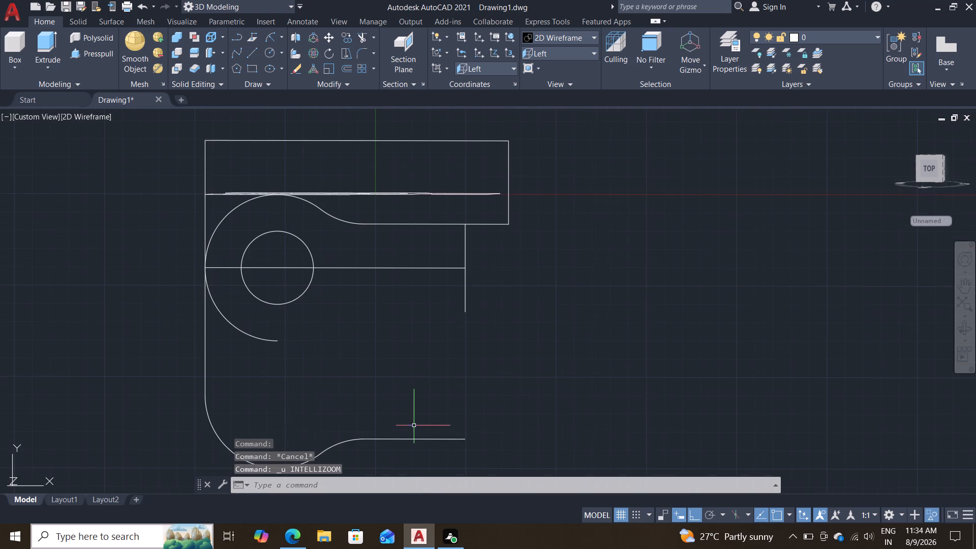
key("ctrl+z")
key("ctrl+z")
key("ctrl+z")
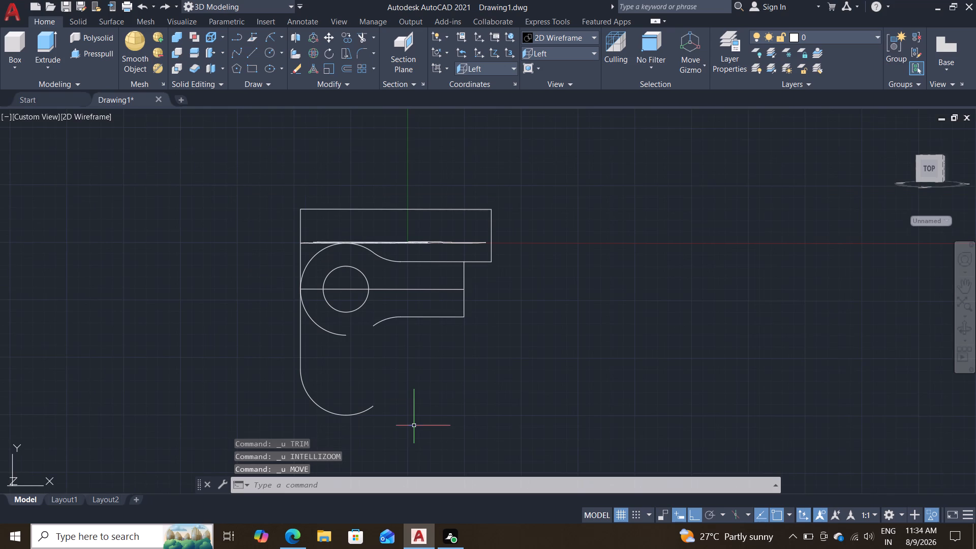
key("ctrl+z")
key("ctrl+z")
key("ctrl+z")
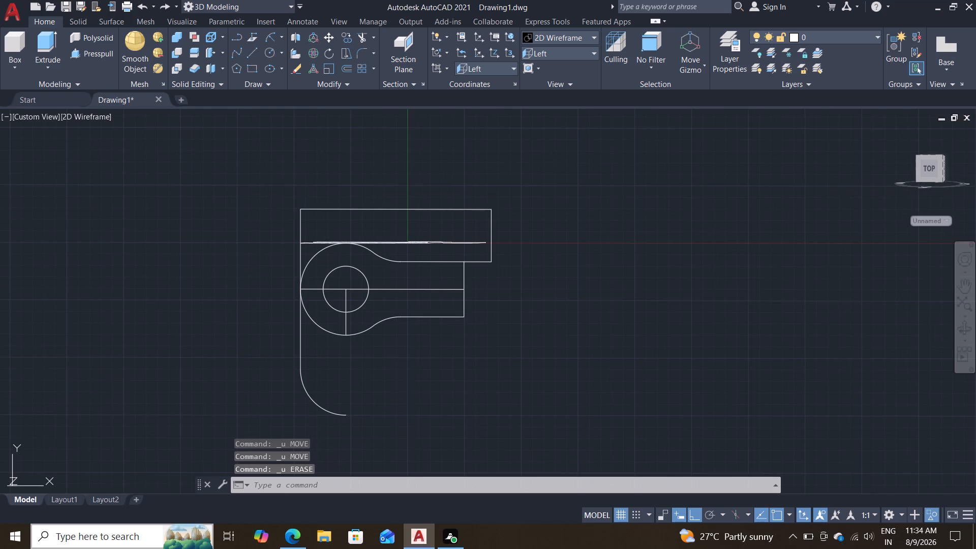
key("ctrl+z")
type("zz")
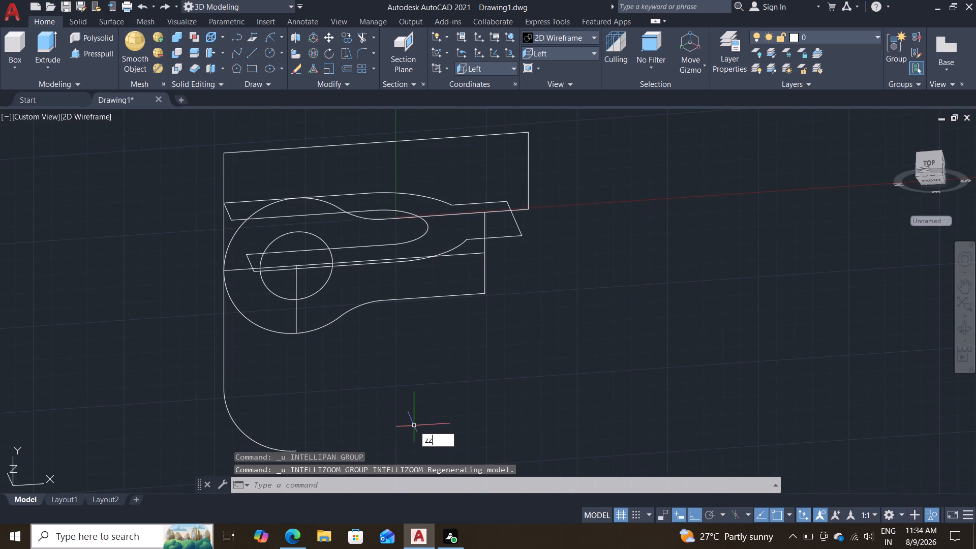
key("Escape")
key("Escape")
key("ctrl+z")
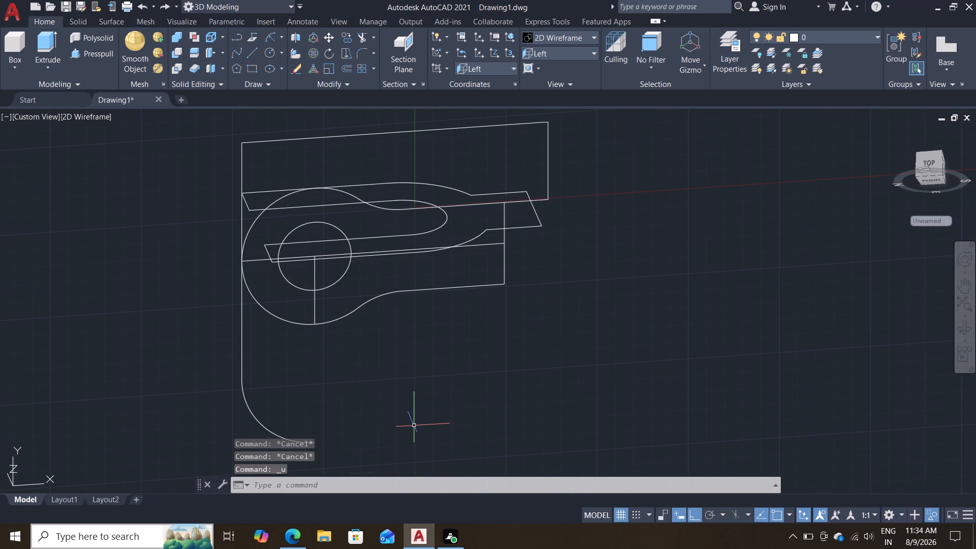
key("ctrl+z")
key("ctrl+z")
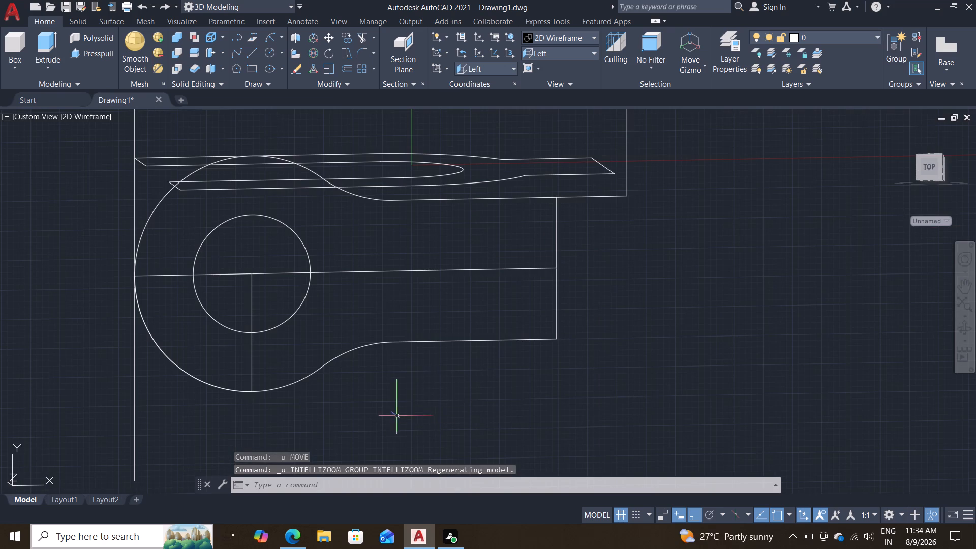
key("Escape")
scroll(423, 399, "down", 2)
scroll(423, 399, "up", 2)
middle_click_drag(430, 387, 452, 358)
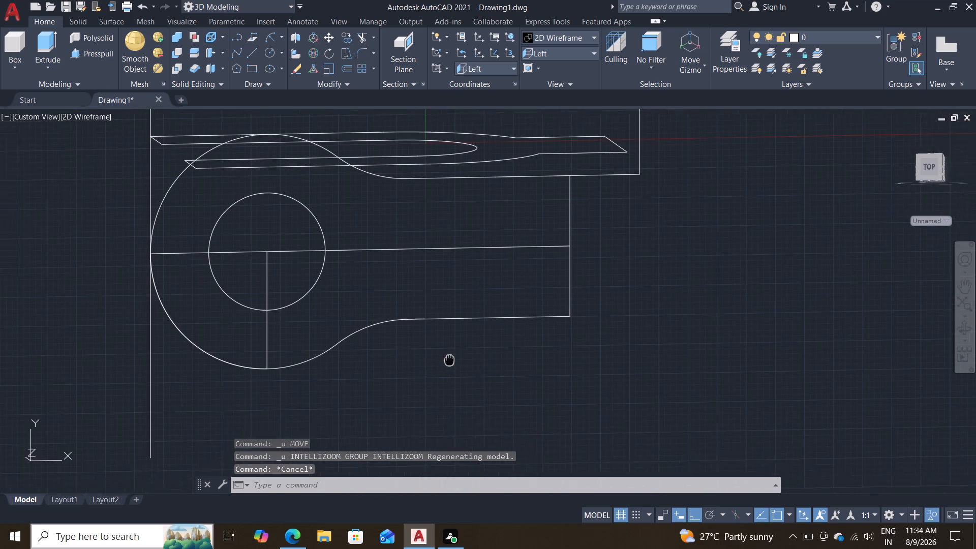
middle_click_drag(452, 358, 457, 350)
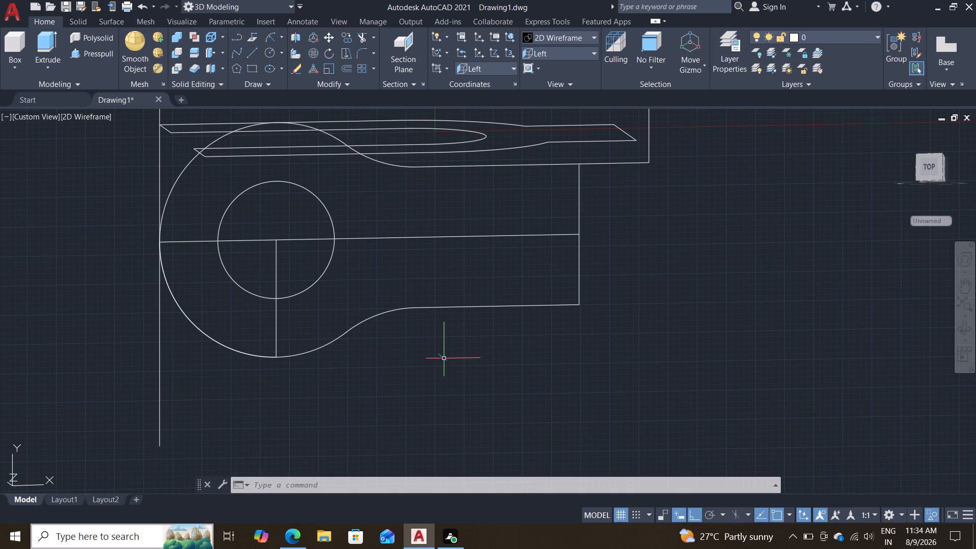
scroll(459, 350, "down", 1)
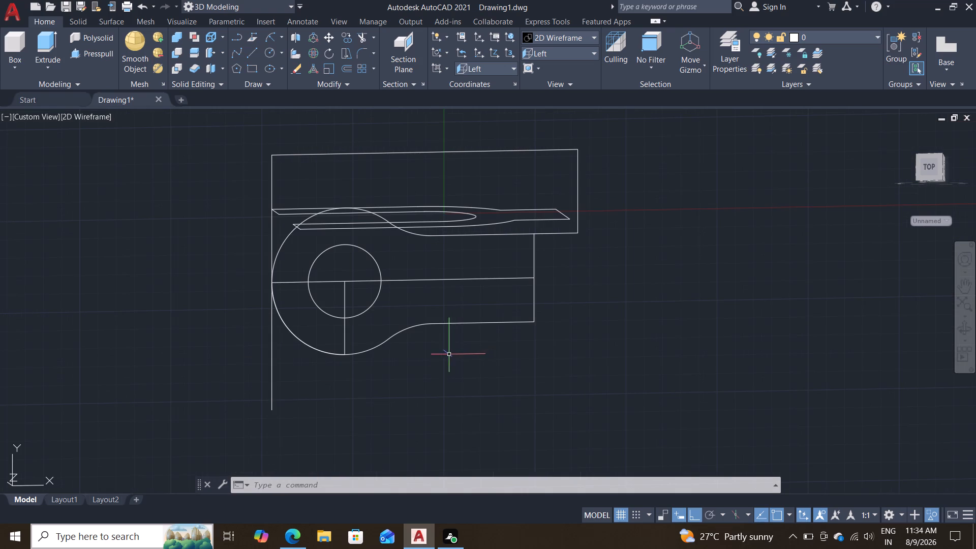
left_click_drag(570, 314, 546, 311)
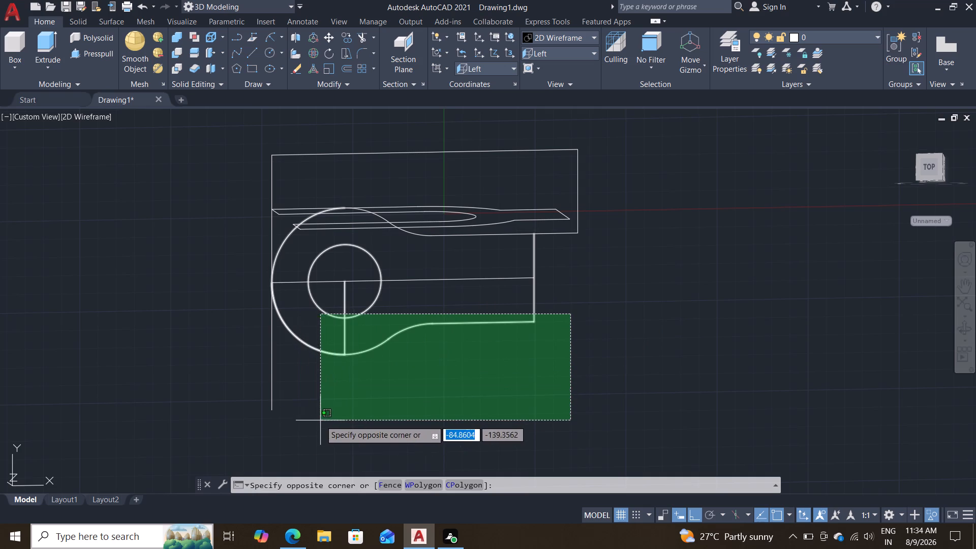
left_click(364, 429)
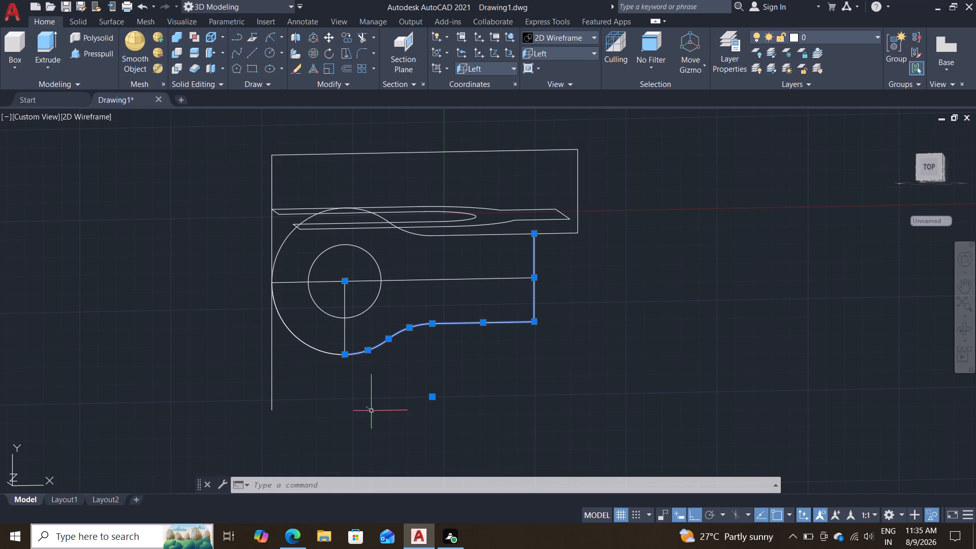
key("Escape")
Draw an 87-unit vertical line from the eye's leftmost point up to the upper rectangle's corner.
key("l")
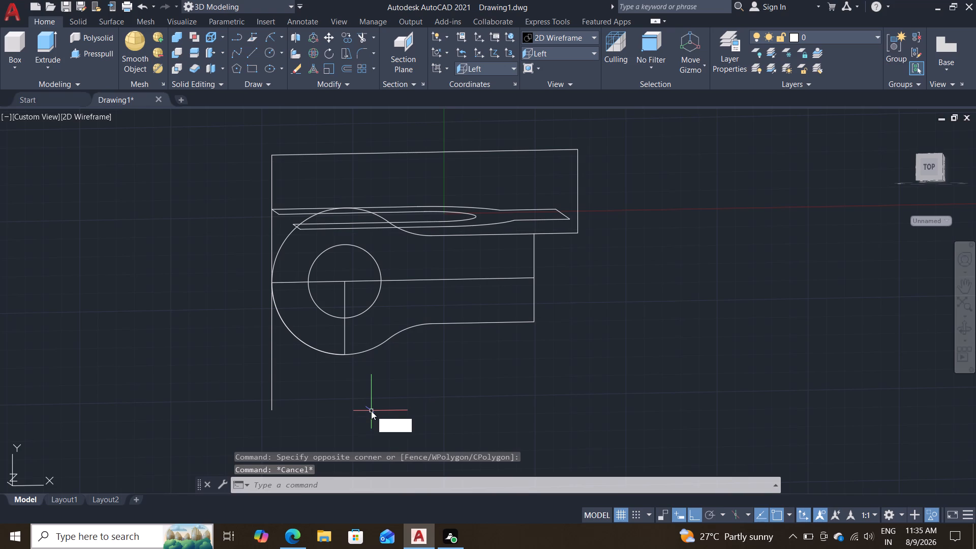
key("Return")
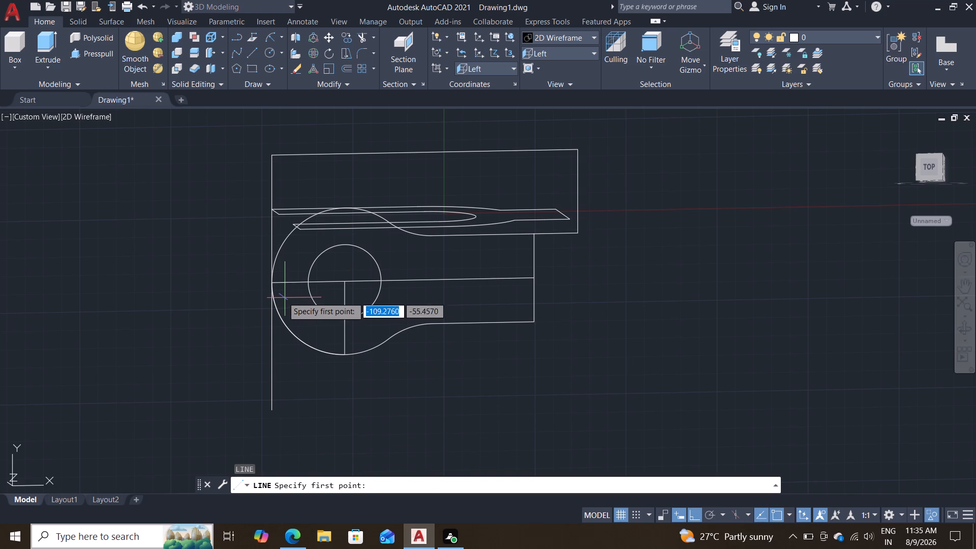
left_click(272, 285)
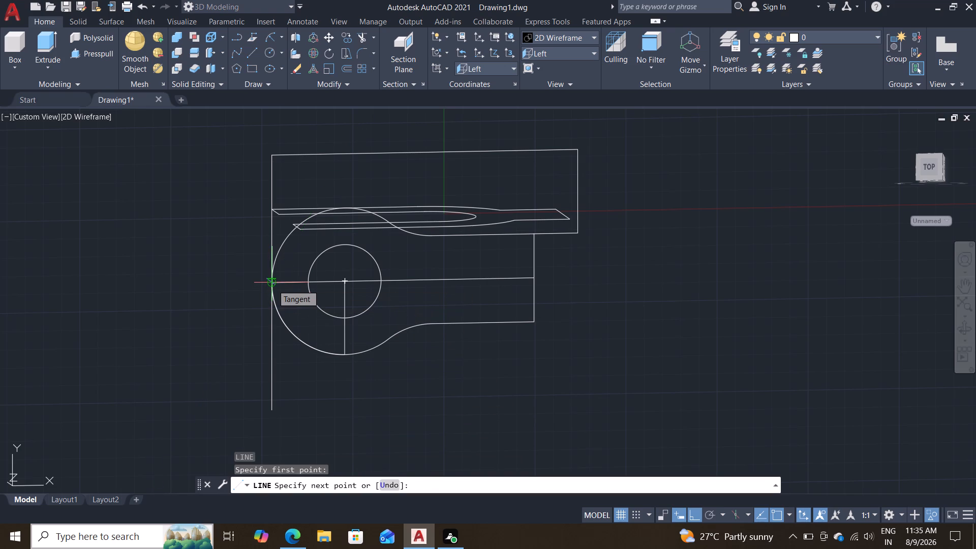
double_click(268, 154)
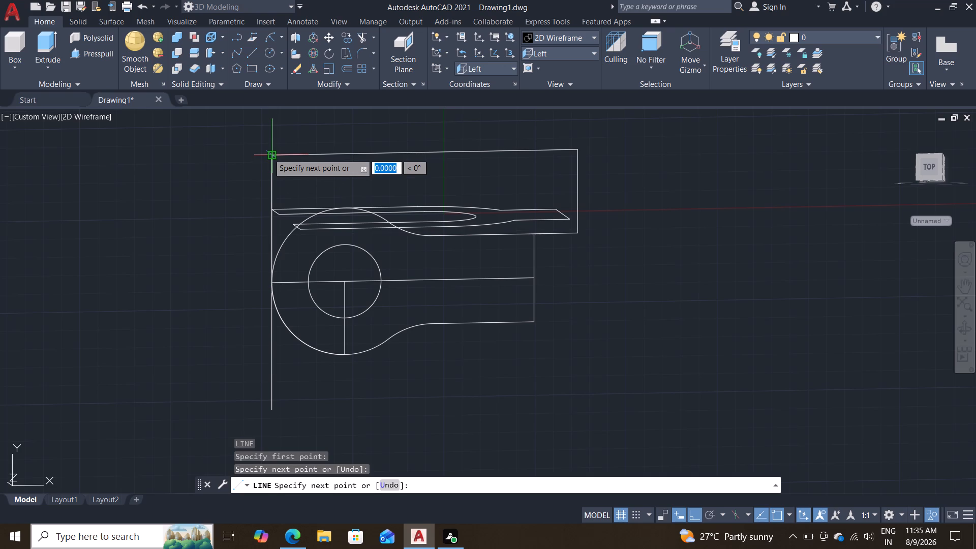
key("Escape")
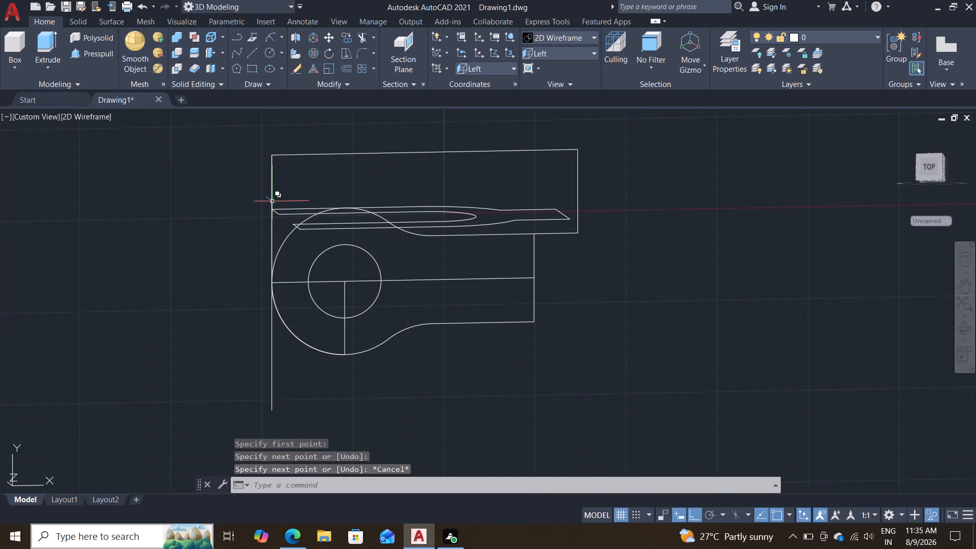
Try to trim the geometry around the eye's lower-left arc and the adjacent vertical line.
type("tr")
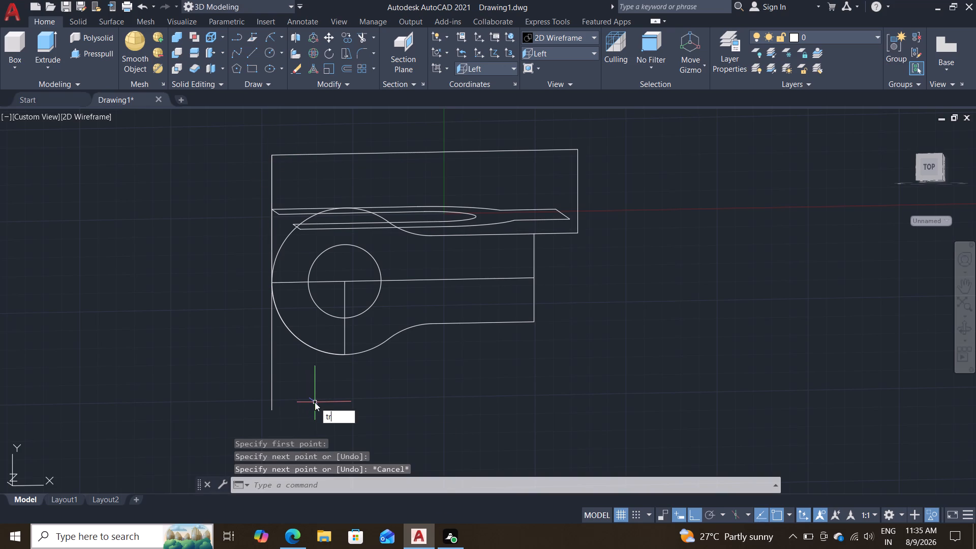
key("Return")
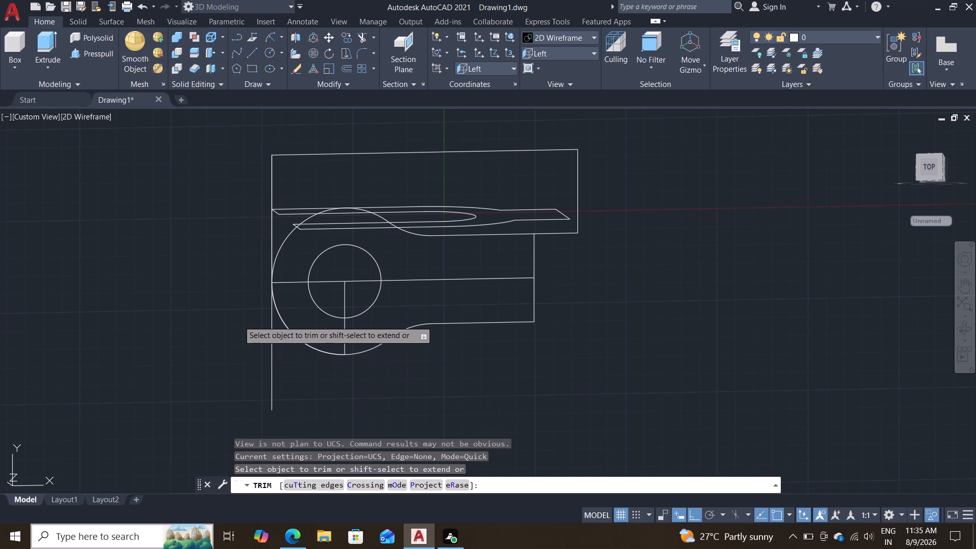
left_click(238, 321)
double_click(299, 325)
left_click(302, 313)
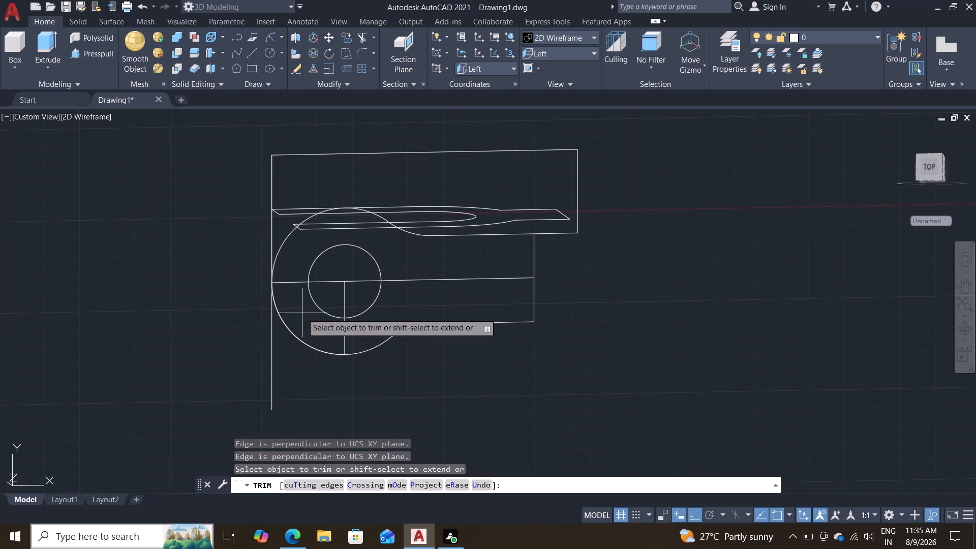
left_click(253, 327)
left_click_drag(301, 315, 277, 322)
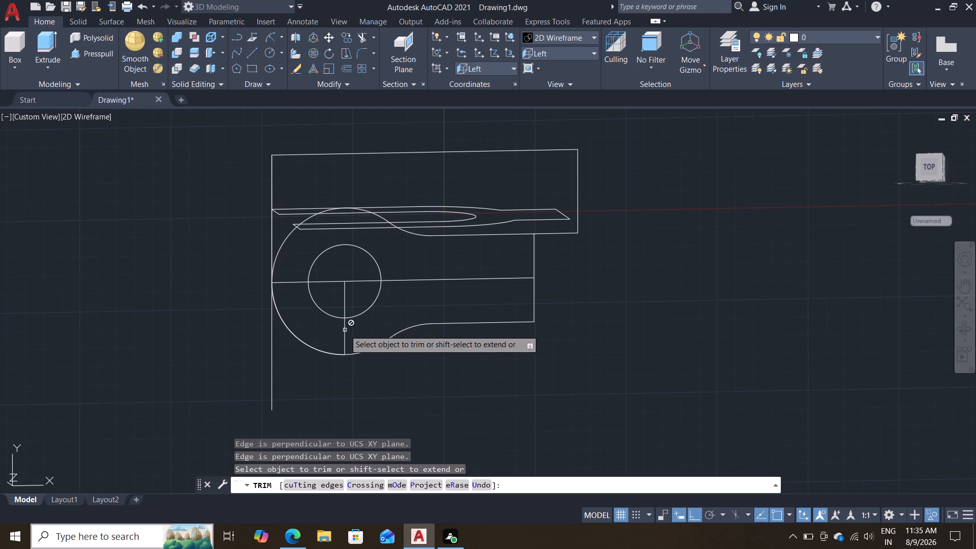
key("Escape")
Delete the vertical line between the hole centre and the eye's lowest point.
left_click(344, 333)
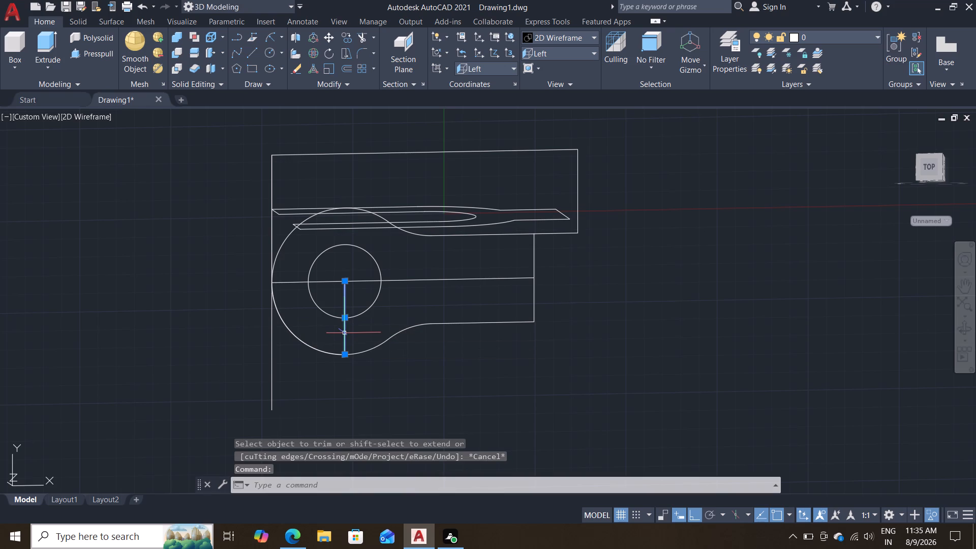
key("Delete")
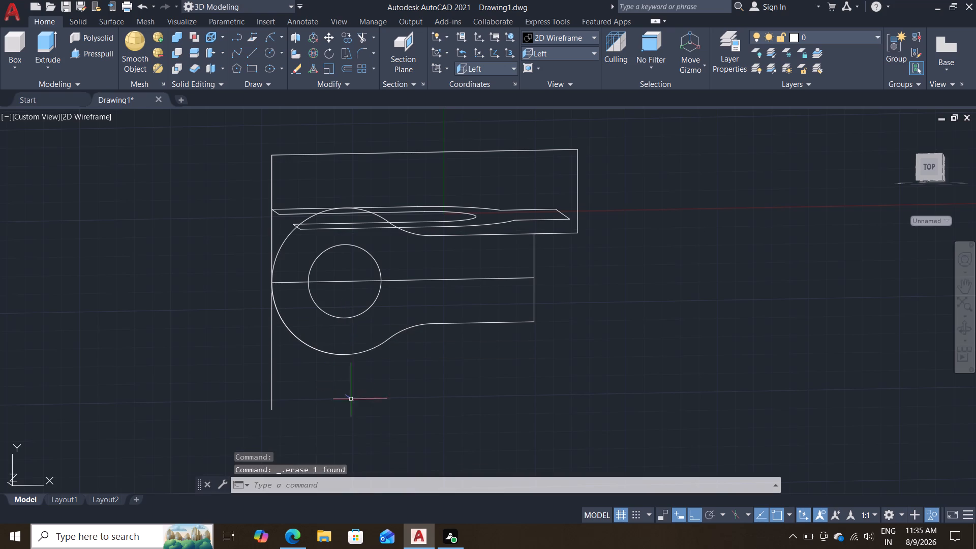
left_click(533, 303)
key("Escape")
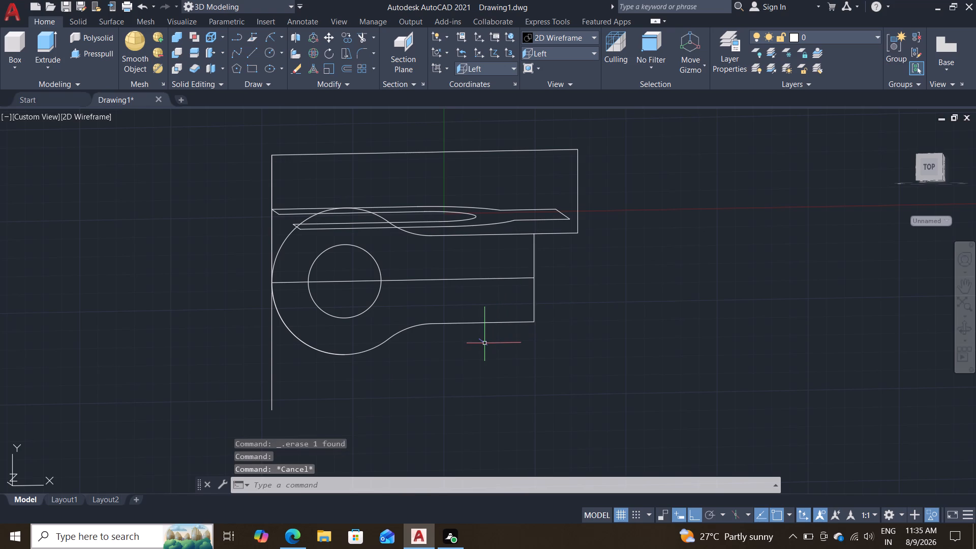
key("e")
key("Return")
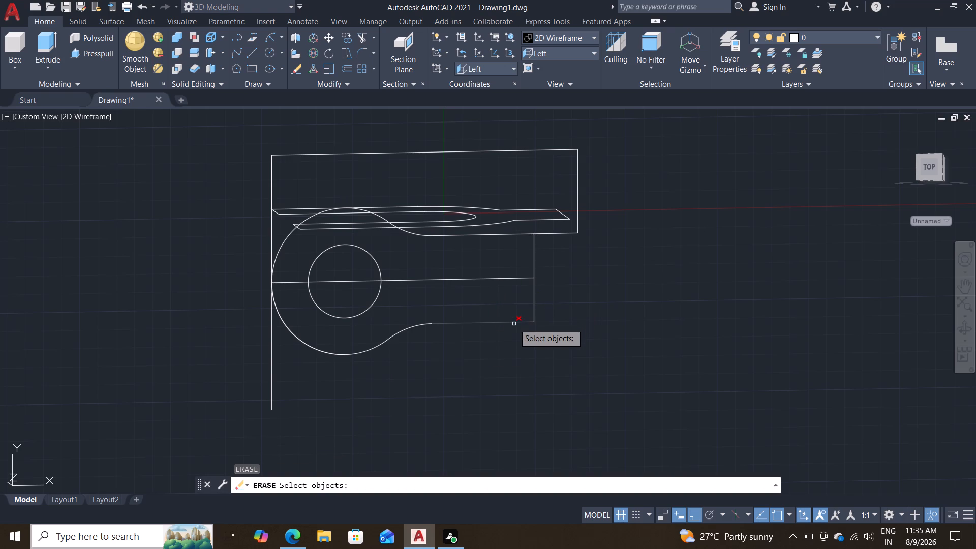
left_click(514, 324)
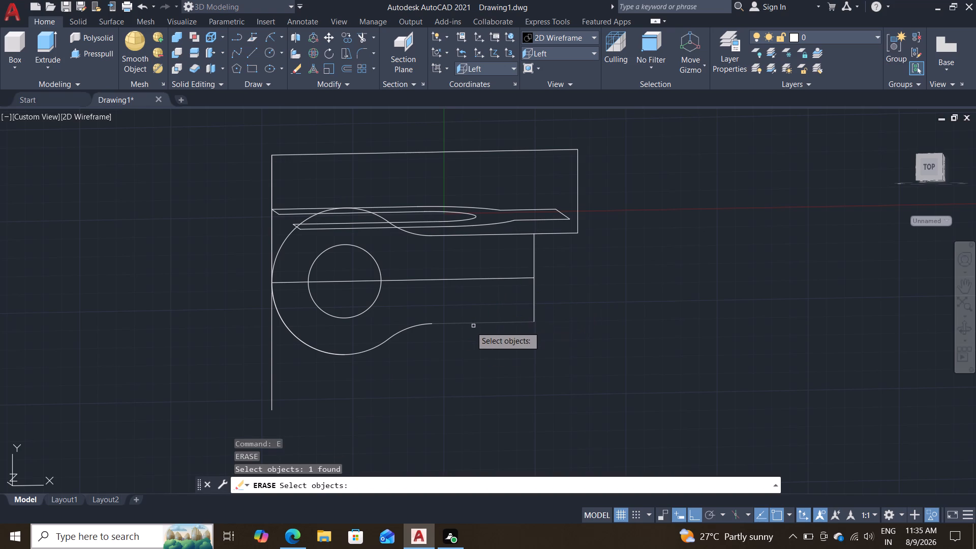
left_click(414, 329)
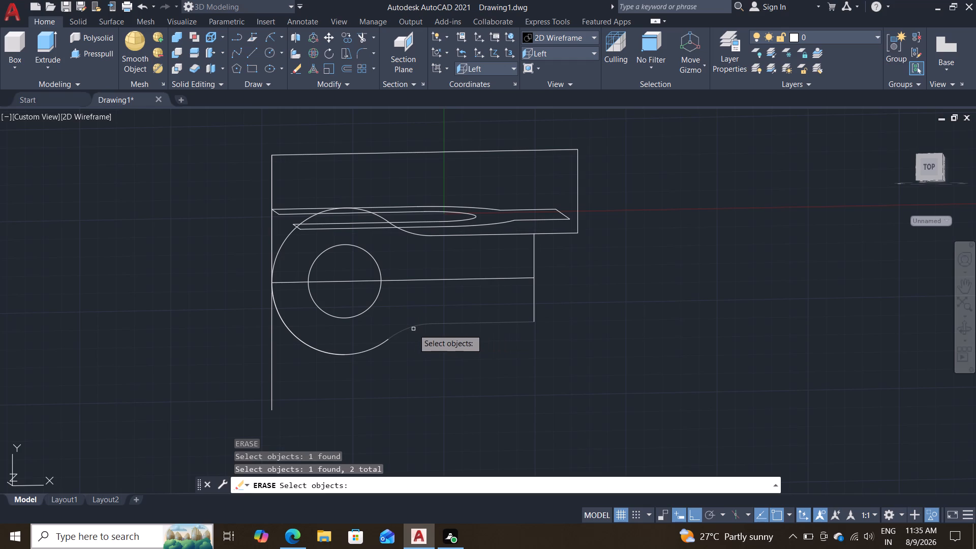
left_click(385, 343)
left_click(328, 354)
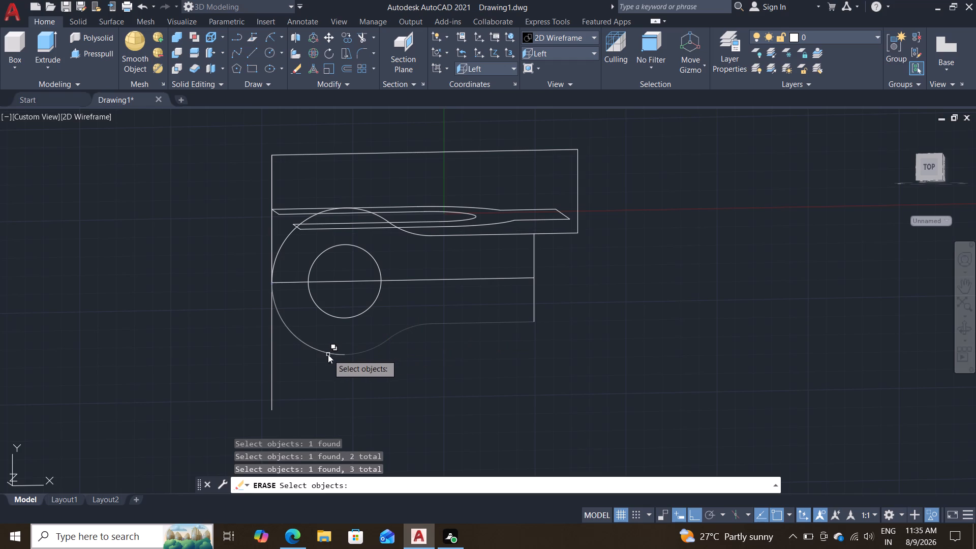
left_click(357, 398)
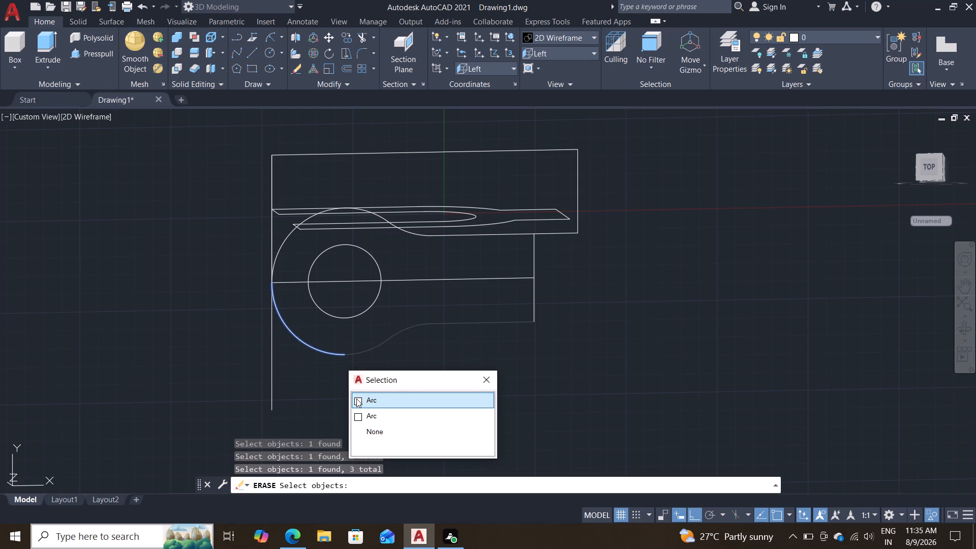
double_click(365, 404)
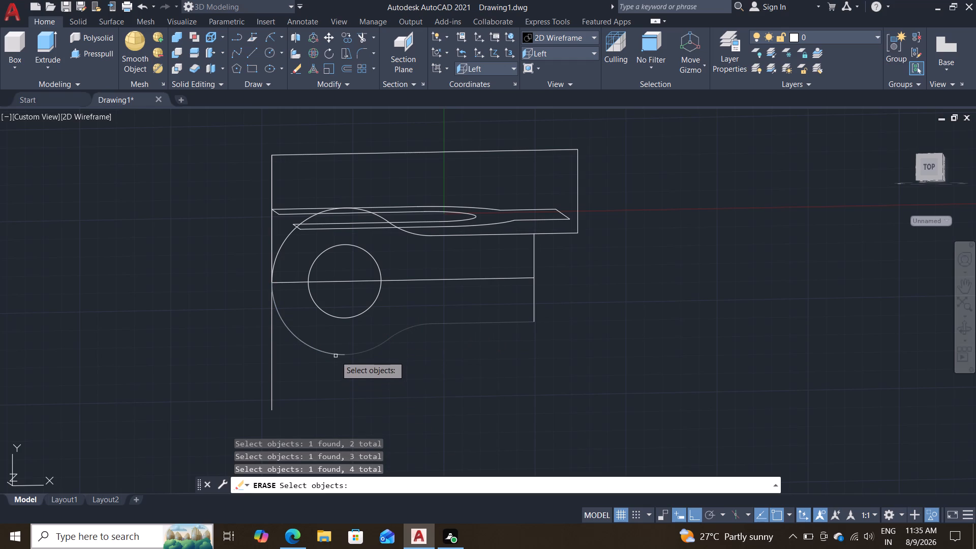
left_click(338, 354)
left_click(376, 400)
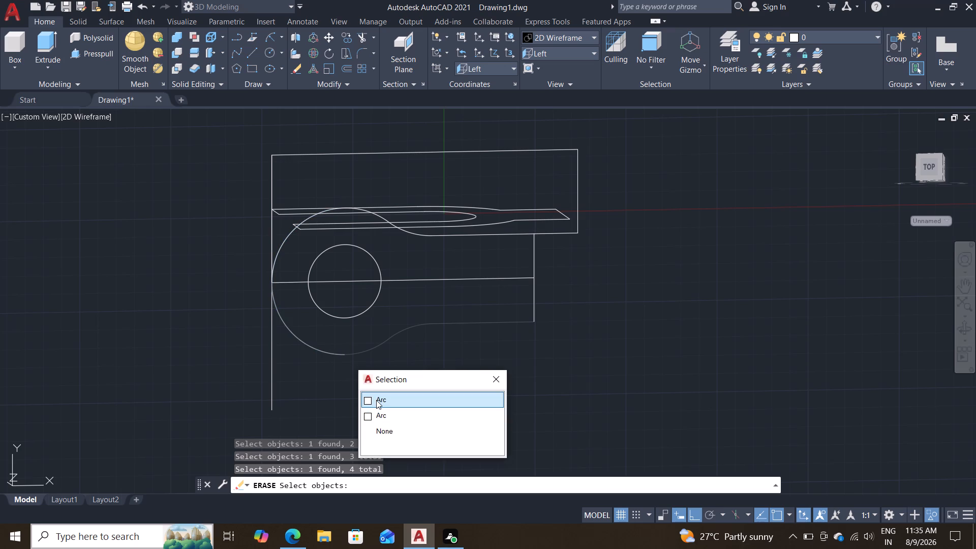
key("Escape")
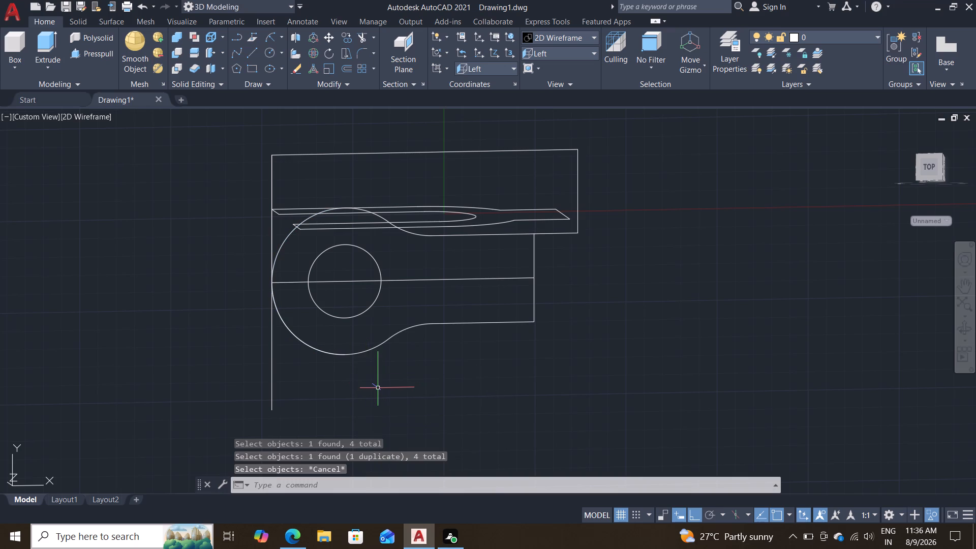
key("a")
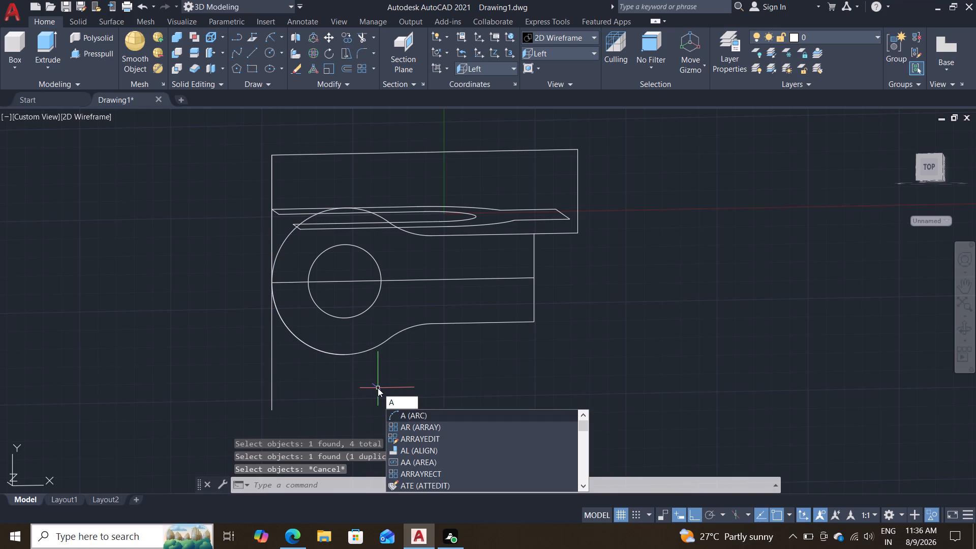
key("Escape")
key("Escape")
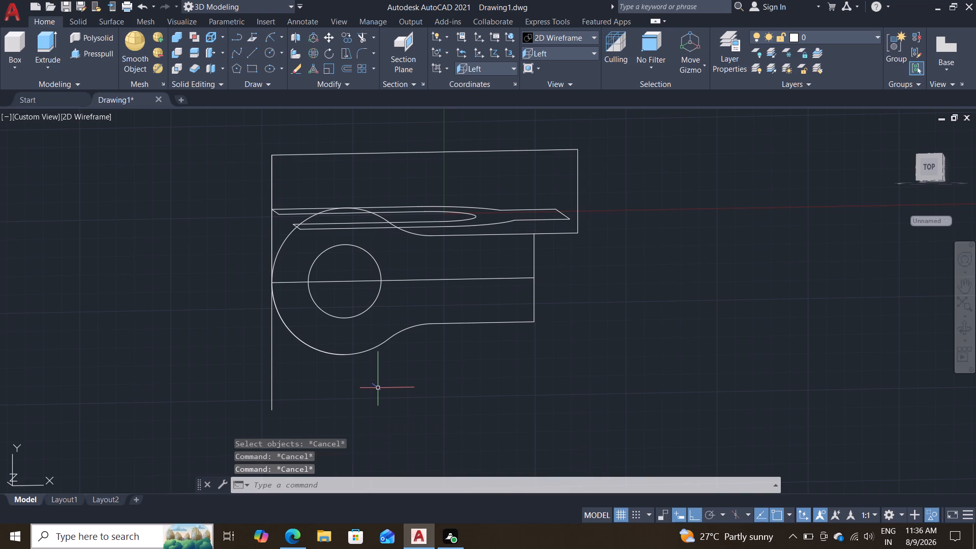
Erase the fork profile's lower straight edge, lower blend arc, eye's lower-right arc, overlapping lower-left quarter arc and right vertical end line.
key("e")
key("Return")
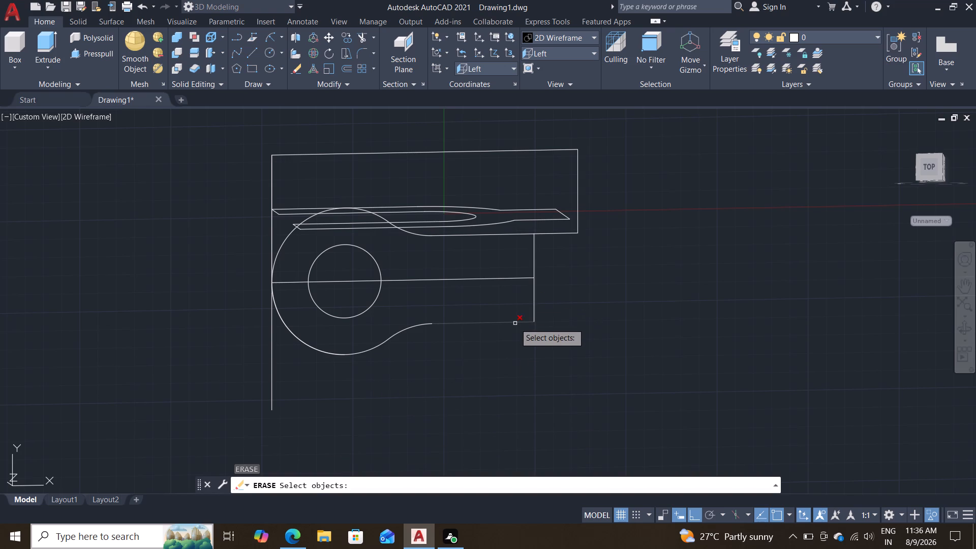
left_click(515, 323)
left_click(403, 331)
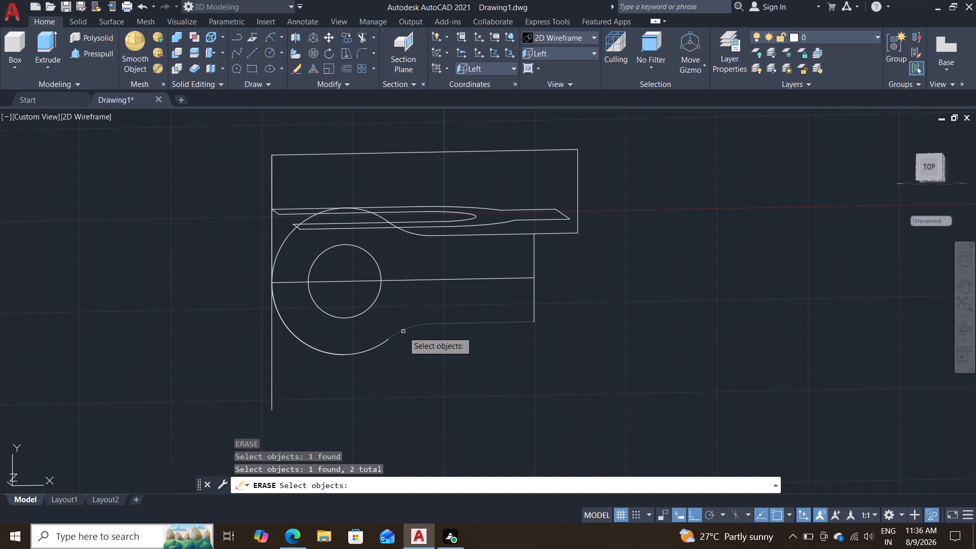
double_click(381, 343)
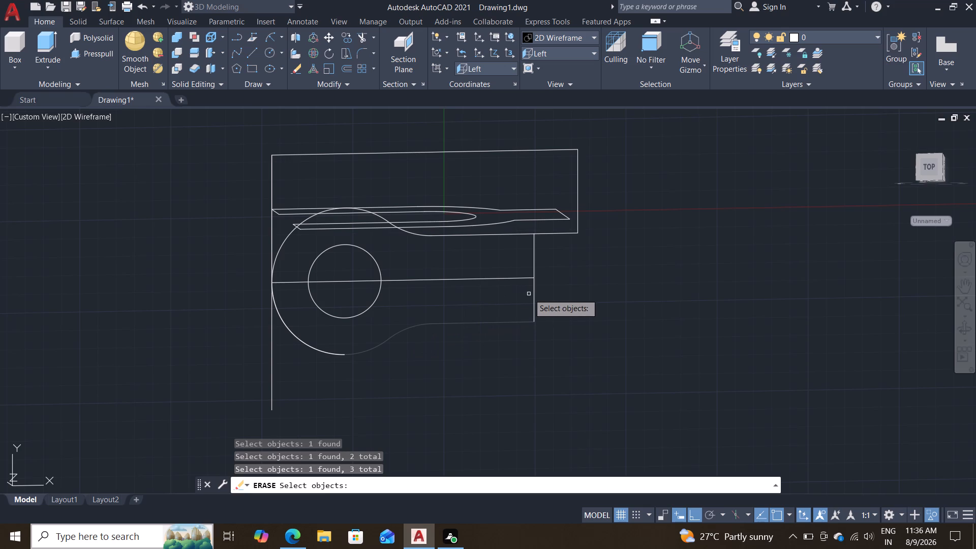
left_click(534, 296)
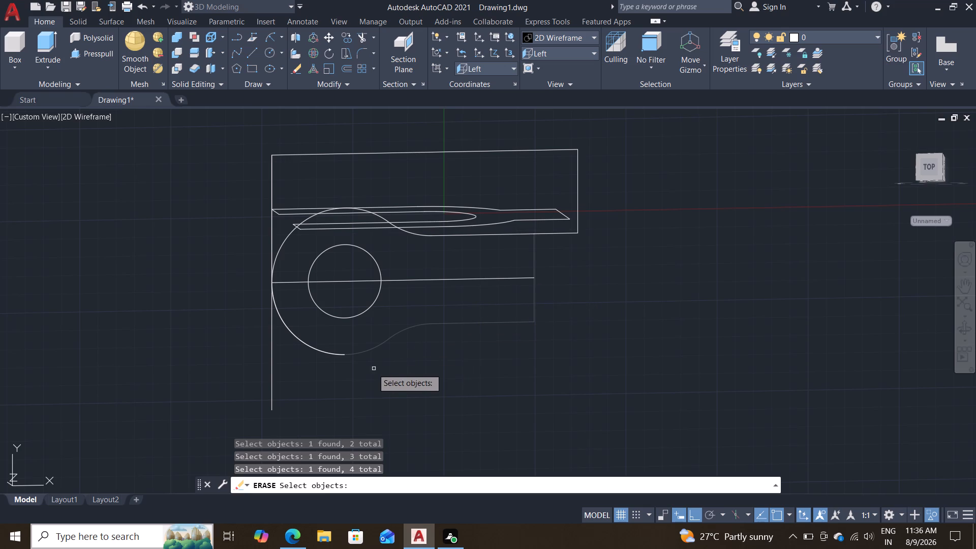
left_click(334, 353)
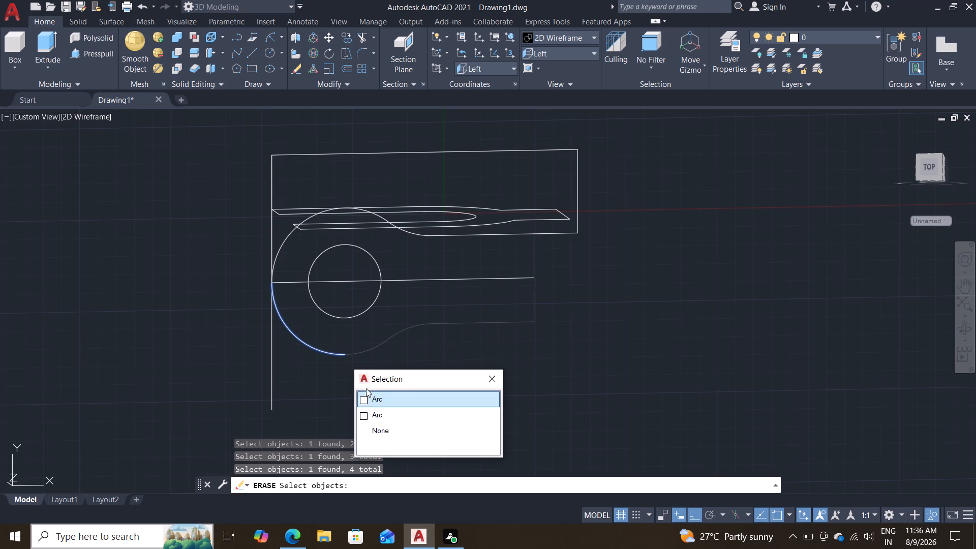
left_click(371, 397)
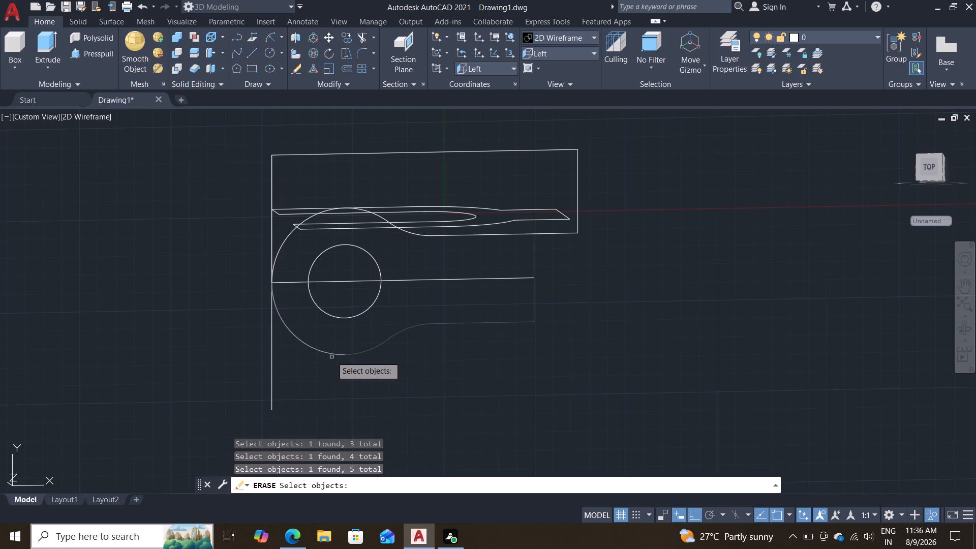
left_click(331, 355)
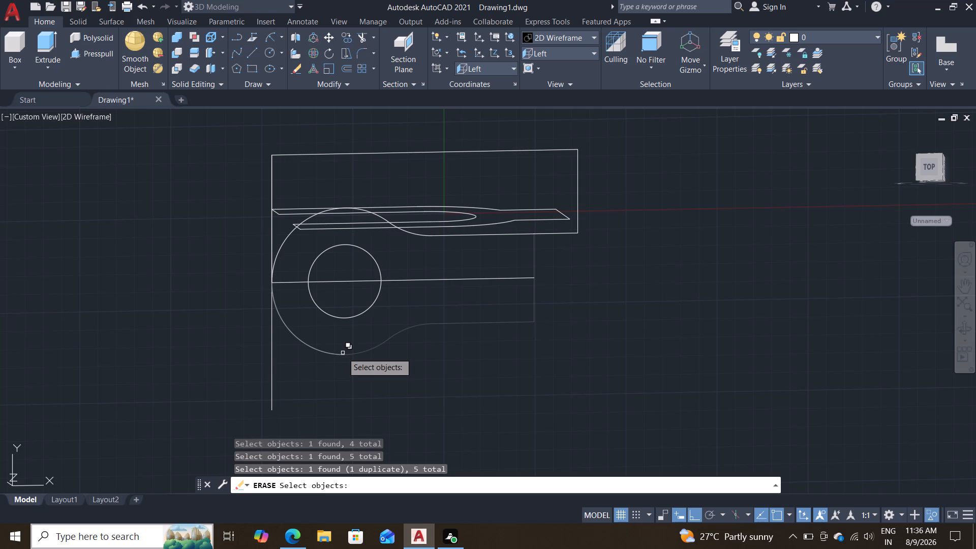
key("Return")
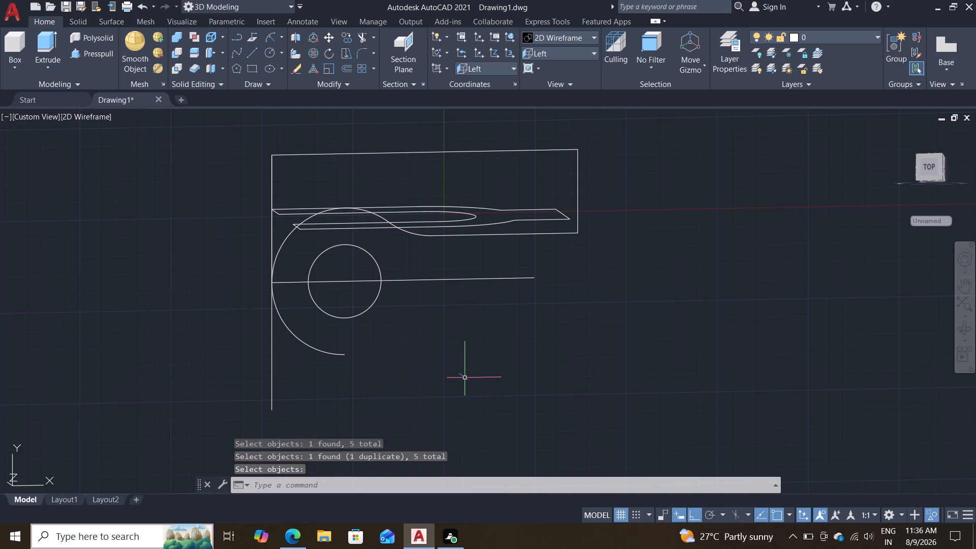
Draw a 30-unit vertical line from the centre line's right end up to the upper outline.
key("l")
key("Return")
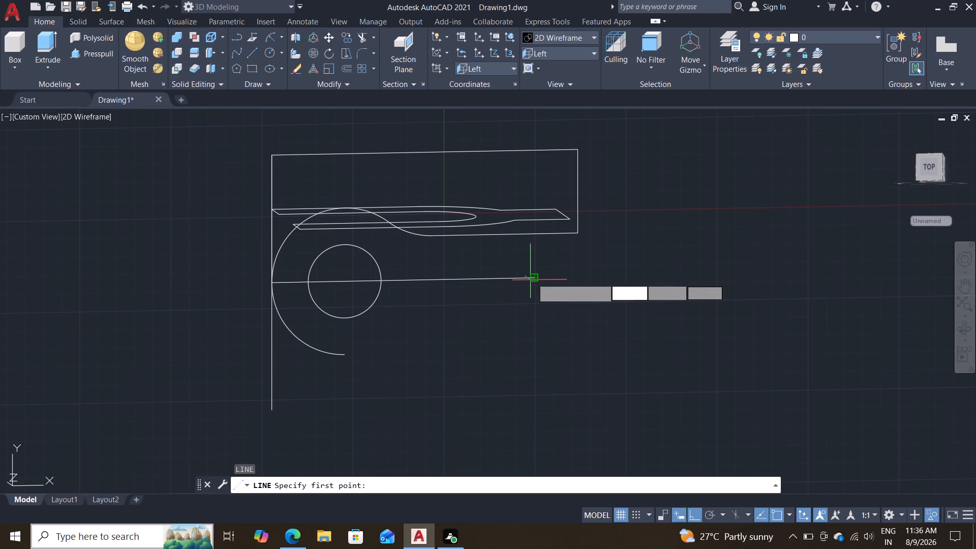
left_click(533, 278)
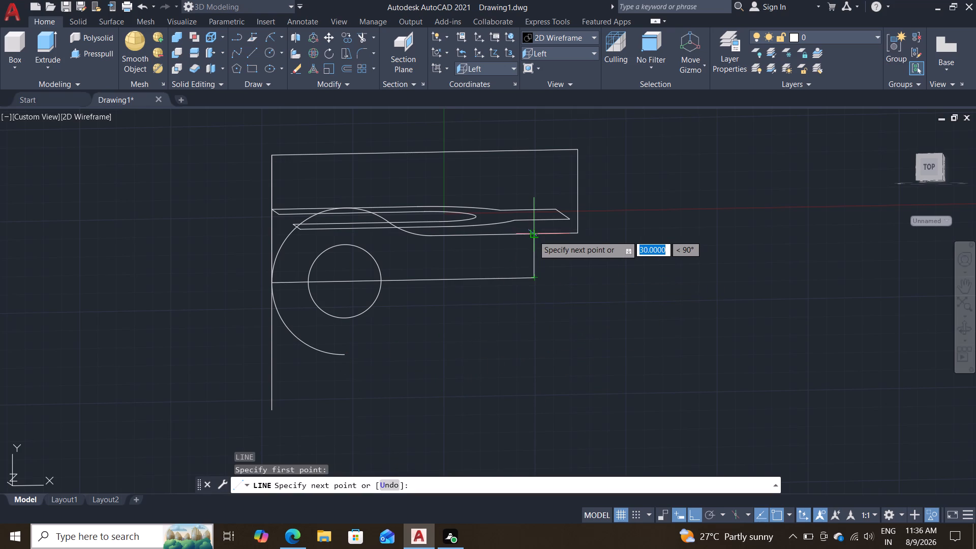
double_click(533, 235)
key("Escape")
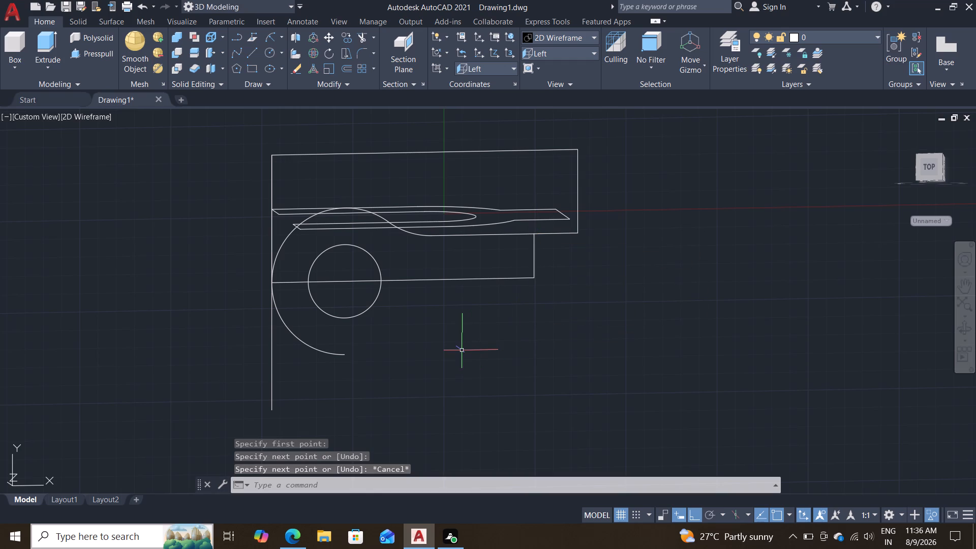
Delete the vertical line extending down from the eye's leftmost point.
scroll(456, 353, "down", 2)
scroll(451, 353, "up", 3)
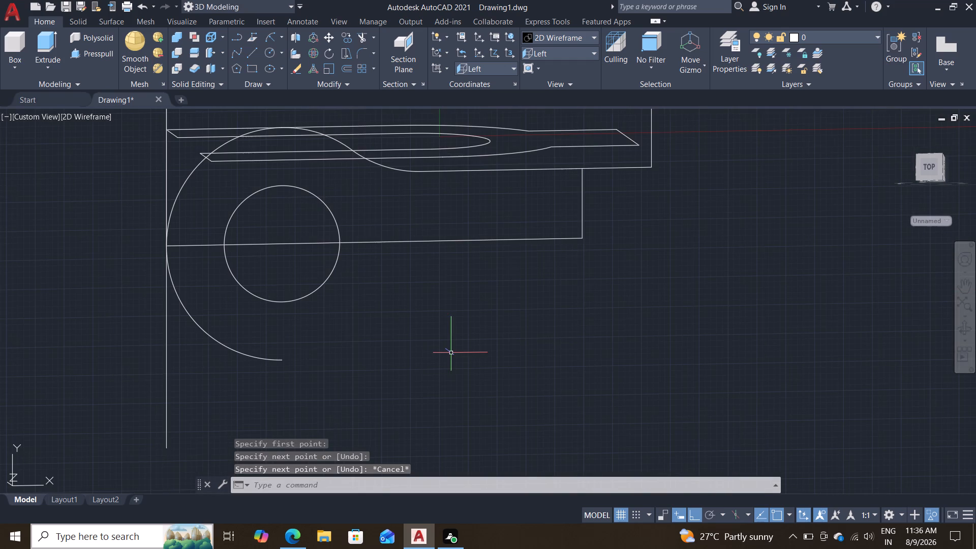
scroll(449, 337, "down", 1)
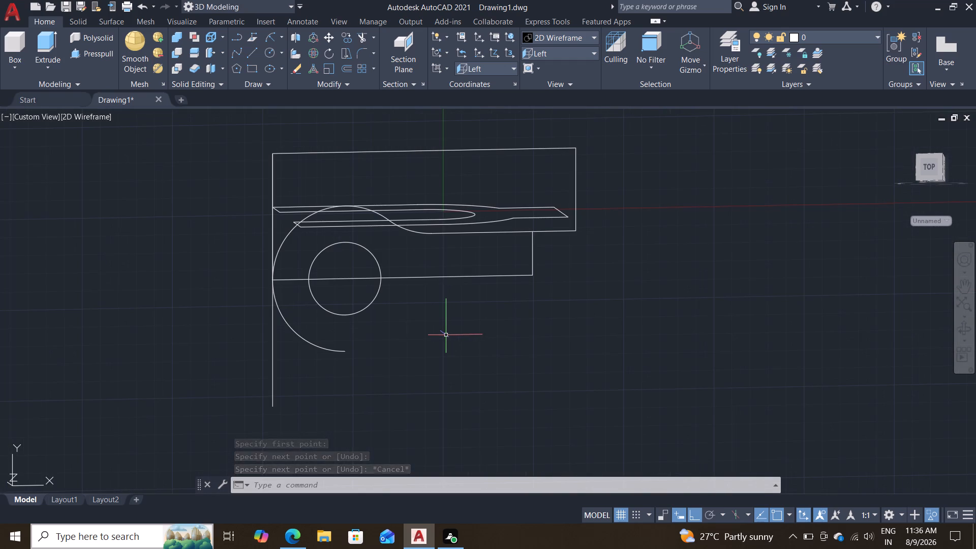
double_click(273, 332)
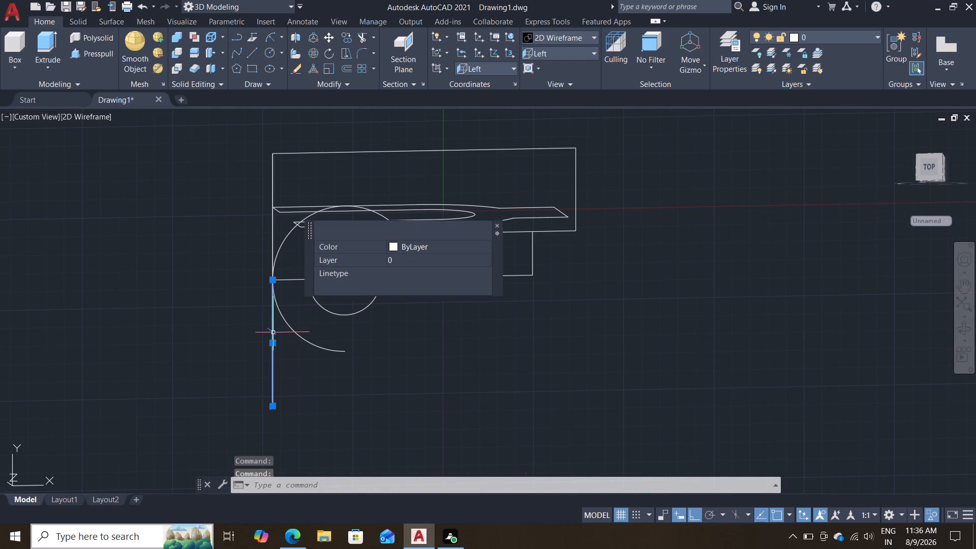
key("Delete")
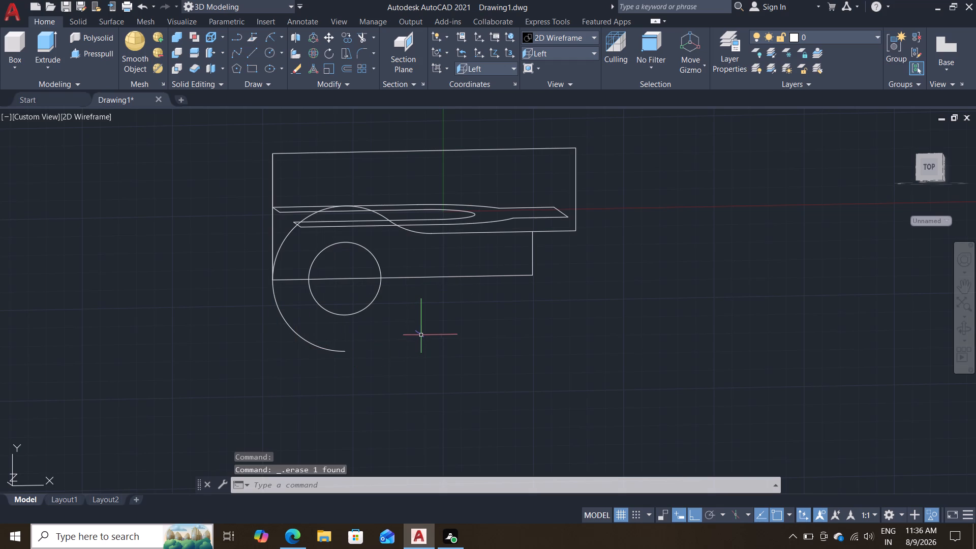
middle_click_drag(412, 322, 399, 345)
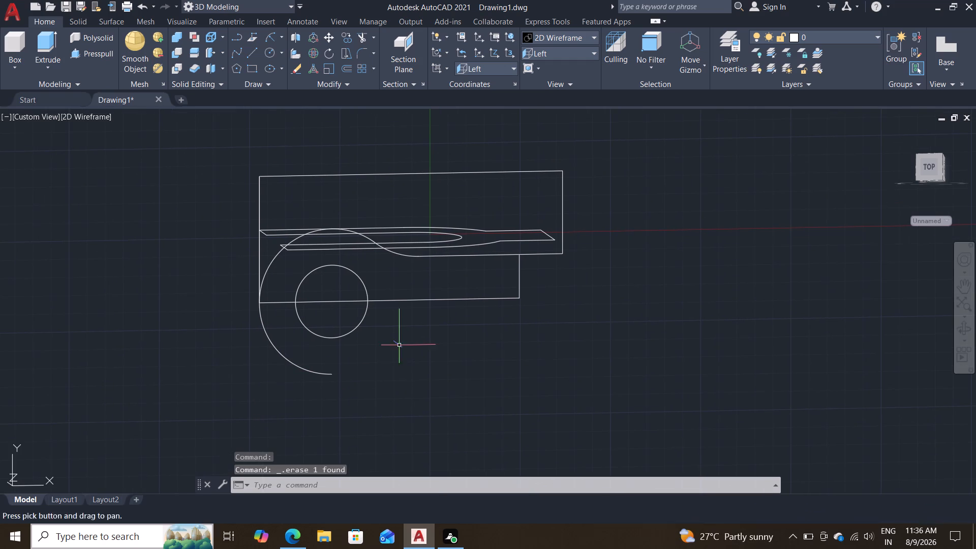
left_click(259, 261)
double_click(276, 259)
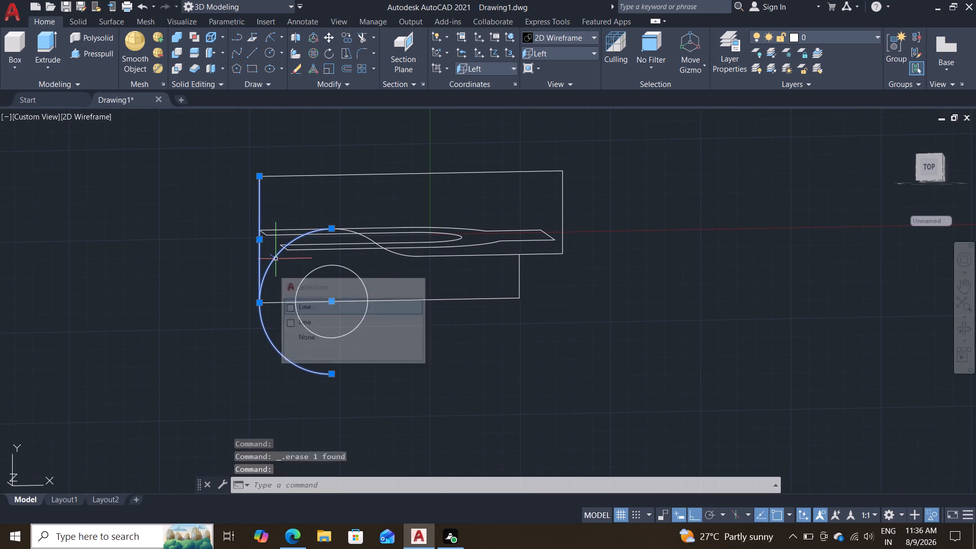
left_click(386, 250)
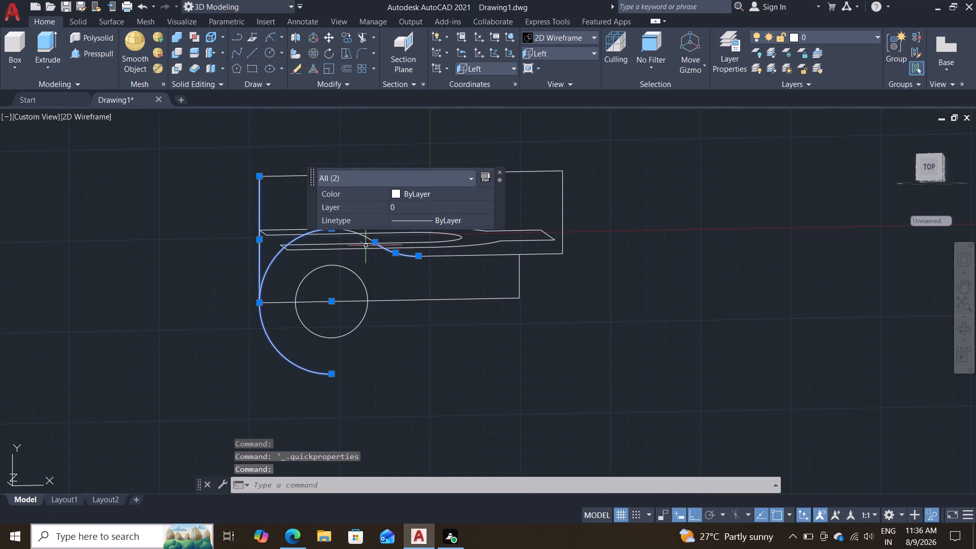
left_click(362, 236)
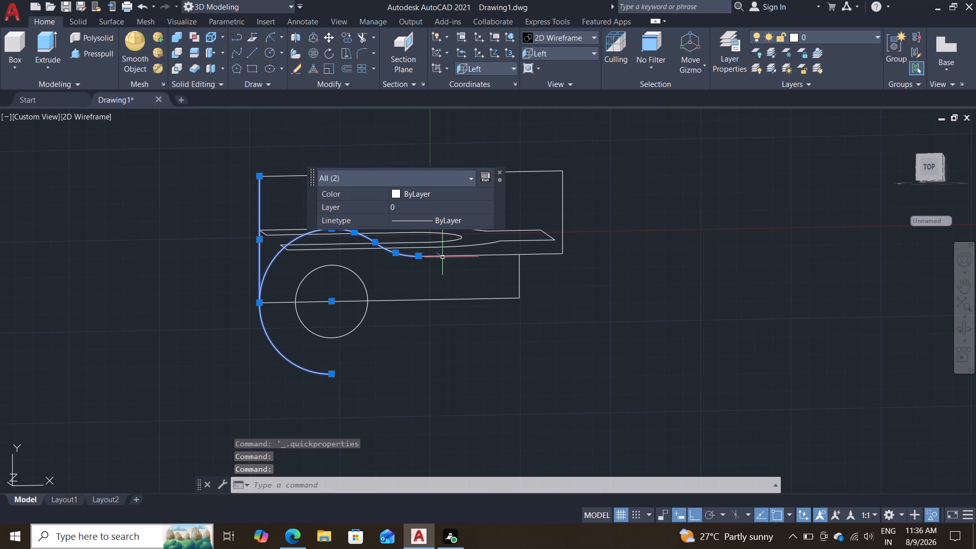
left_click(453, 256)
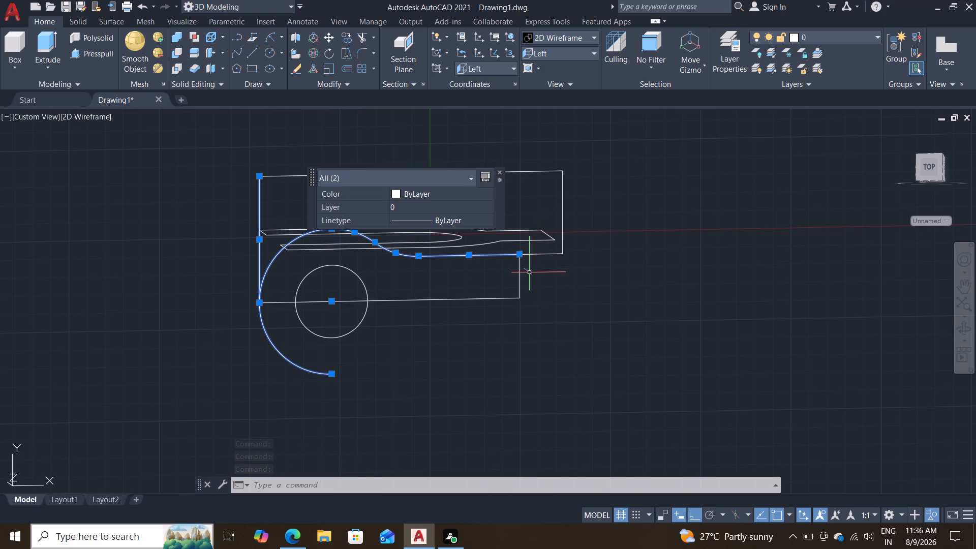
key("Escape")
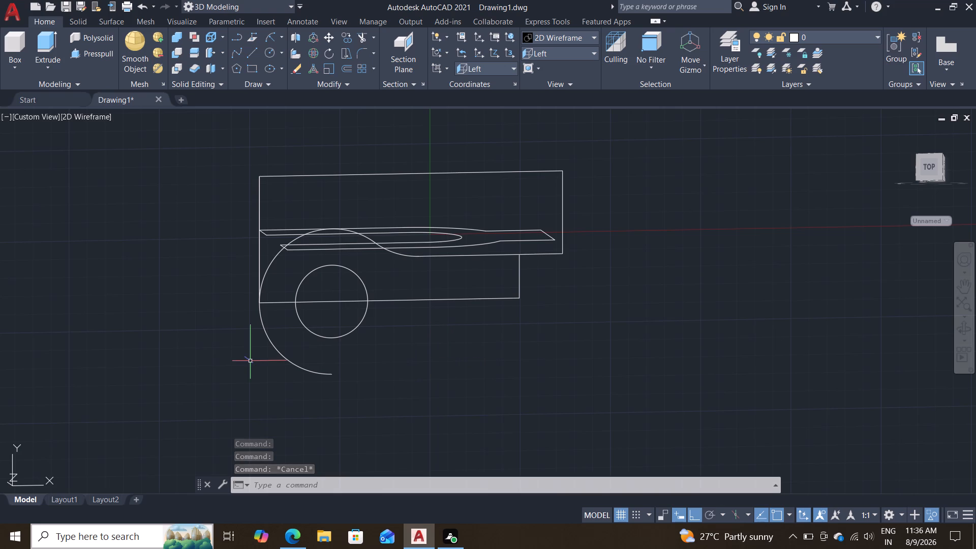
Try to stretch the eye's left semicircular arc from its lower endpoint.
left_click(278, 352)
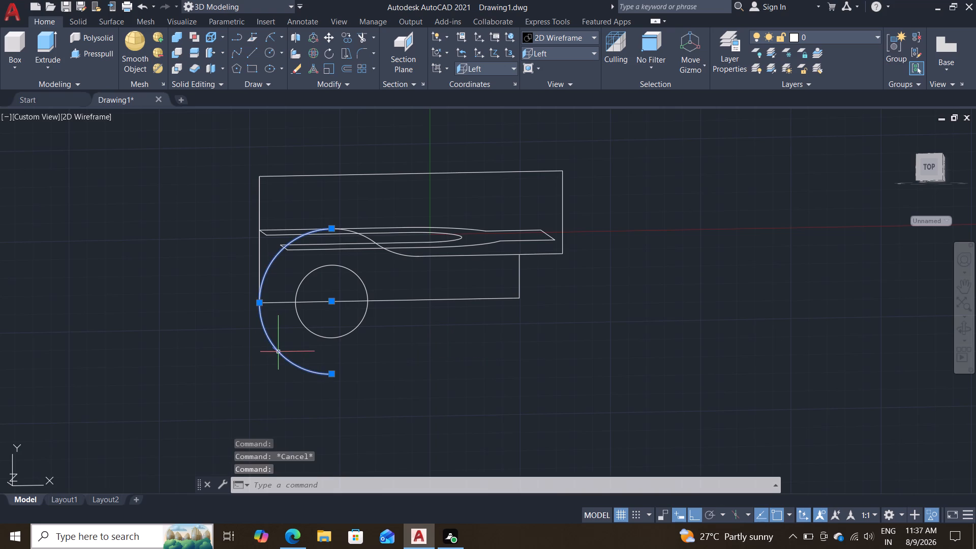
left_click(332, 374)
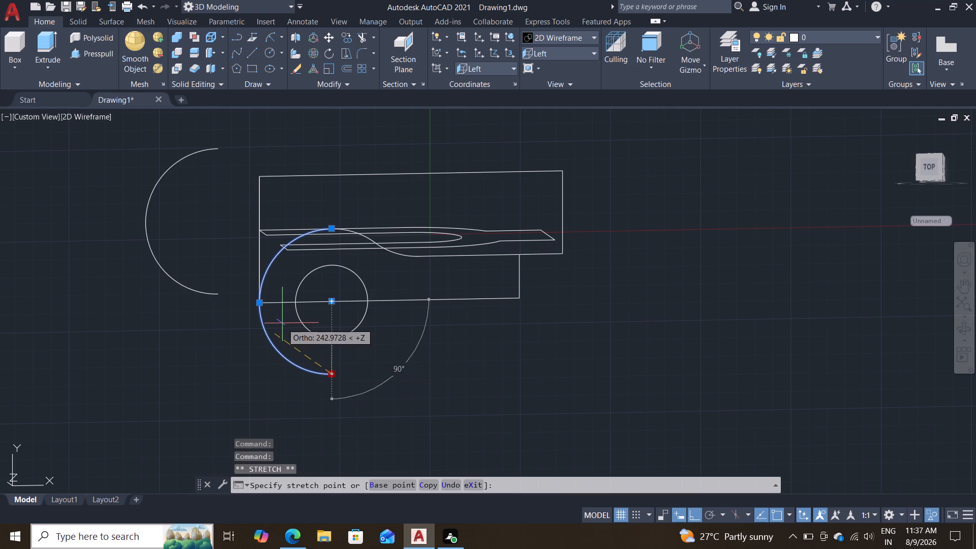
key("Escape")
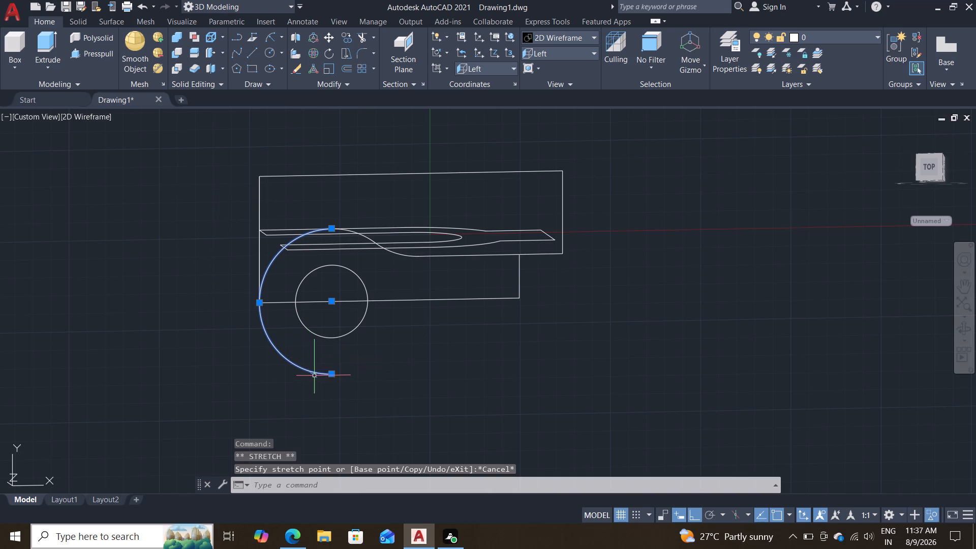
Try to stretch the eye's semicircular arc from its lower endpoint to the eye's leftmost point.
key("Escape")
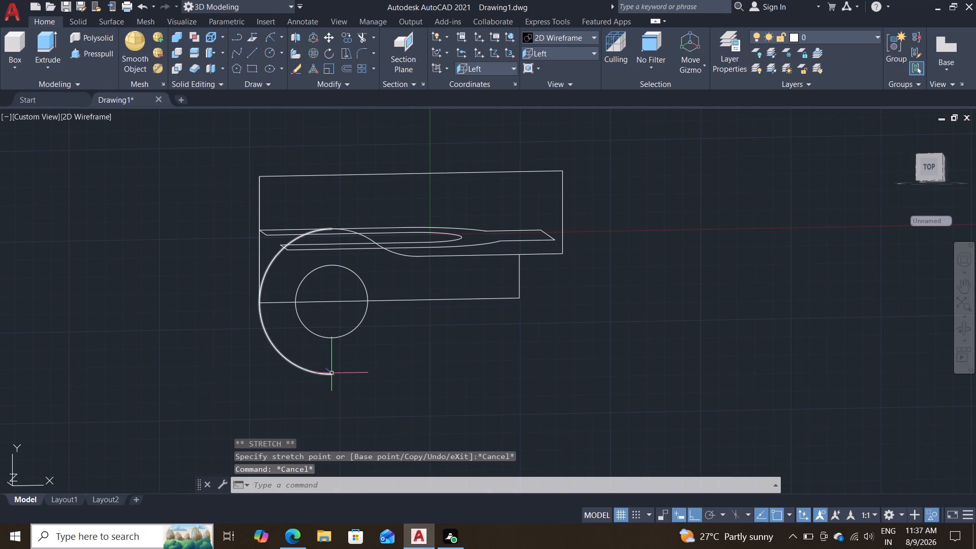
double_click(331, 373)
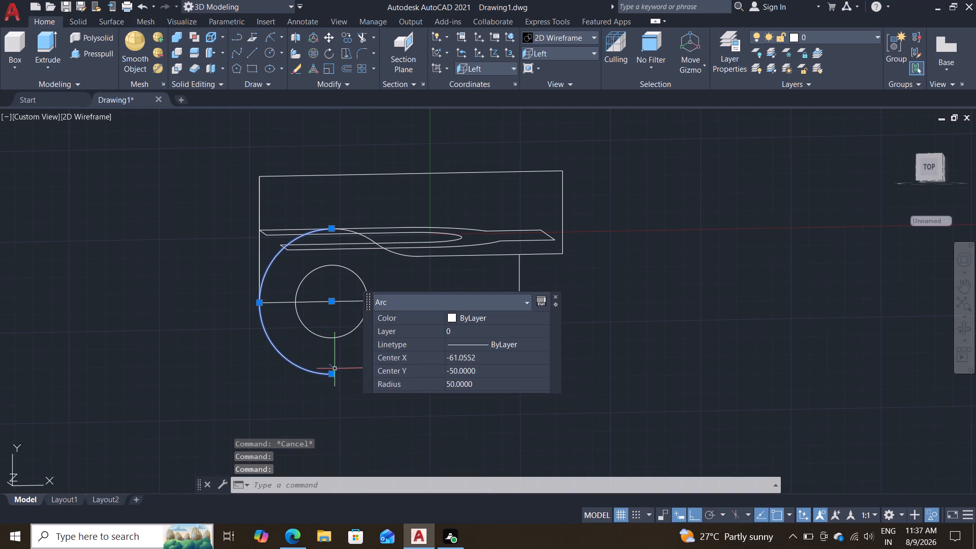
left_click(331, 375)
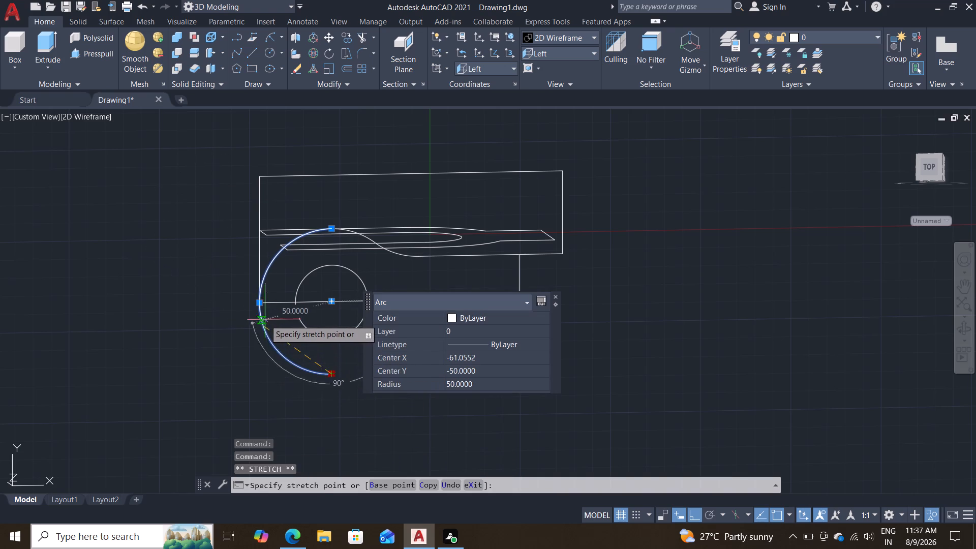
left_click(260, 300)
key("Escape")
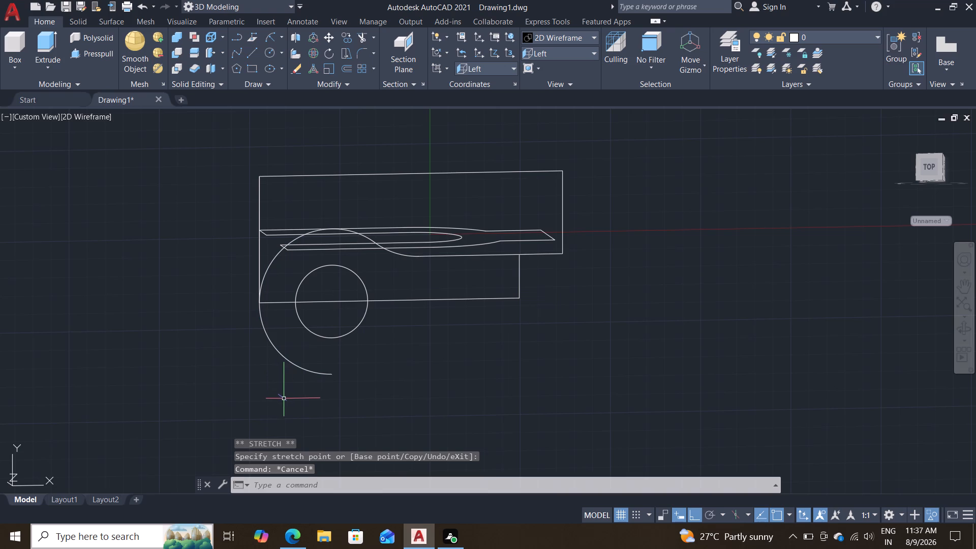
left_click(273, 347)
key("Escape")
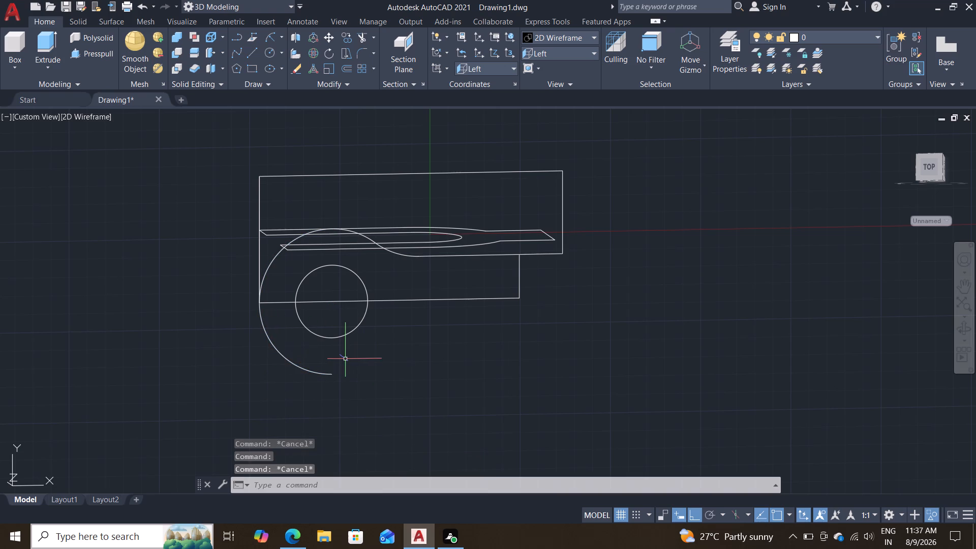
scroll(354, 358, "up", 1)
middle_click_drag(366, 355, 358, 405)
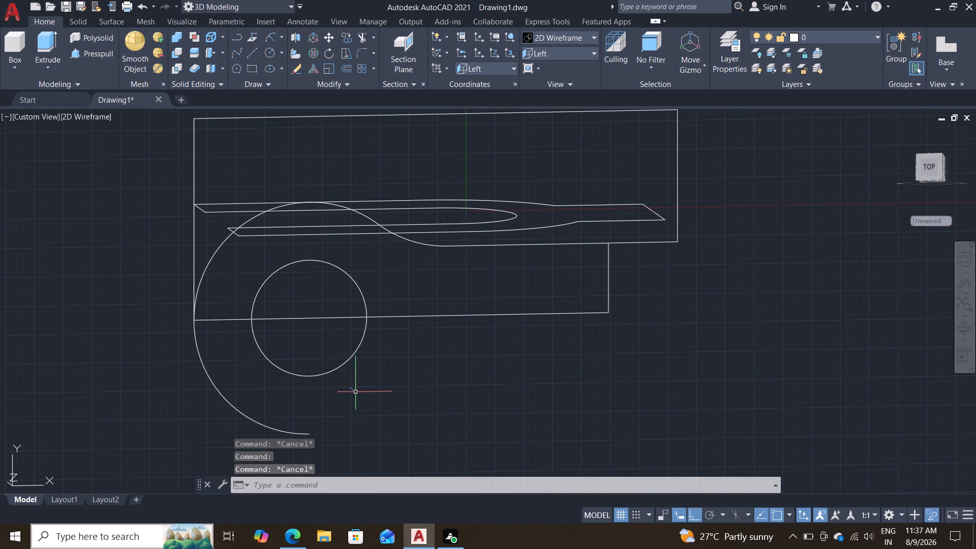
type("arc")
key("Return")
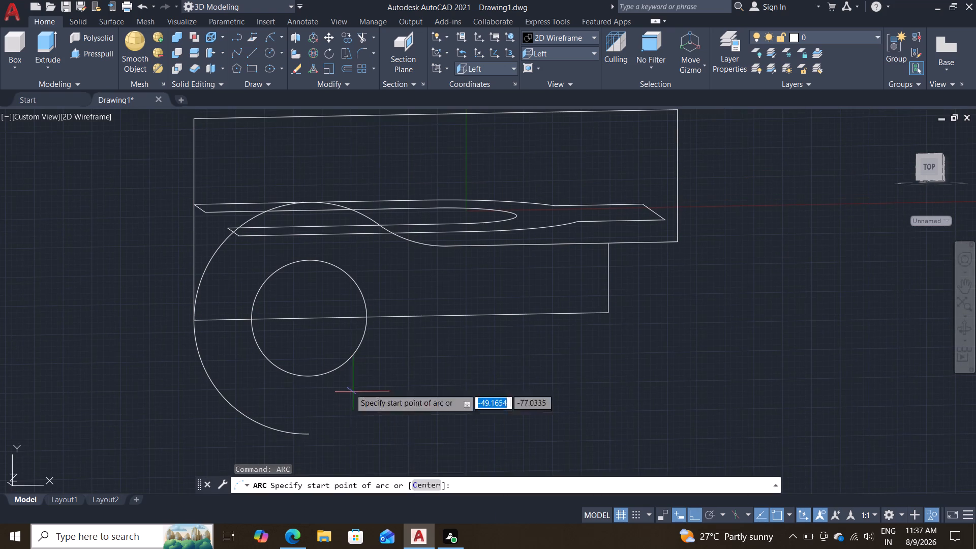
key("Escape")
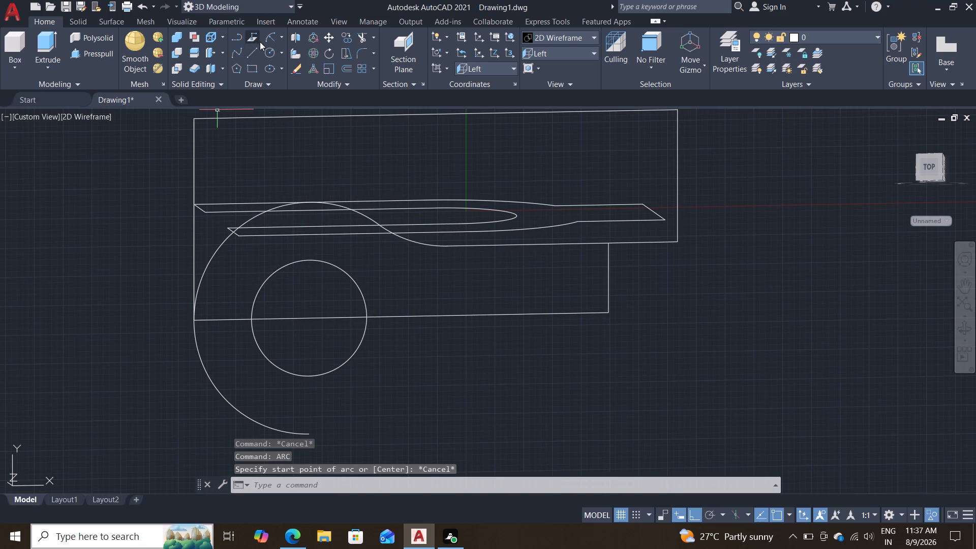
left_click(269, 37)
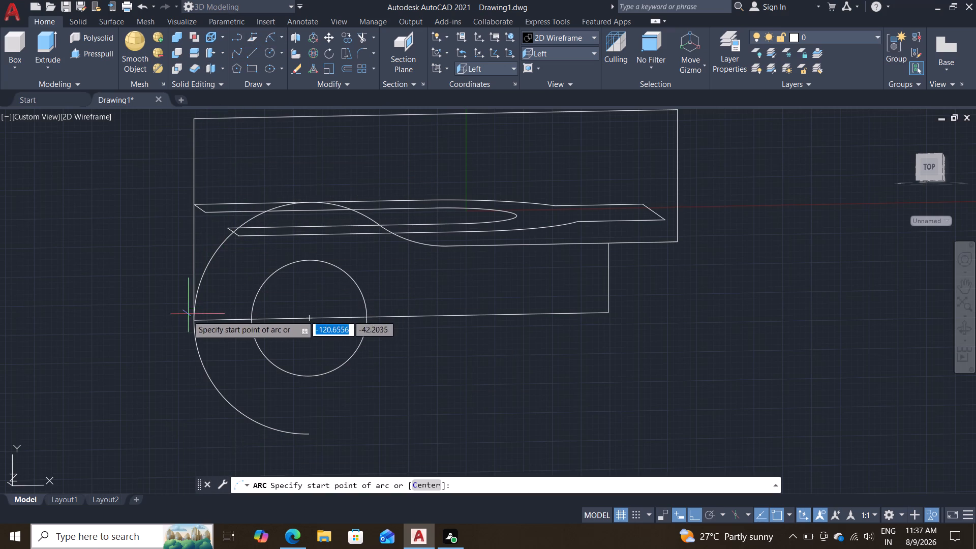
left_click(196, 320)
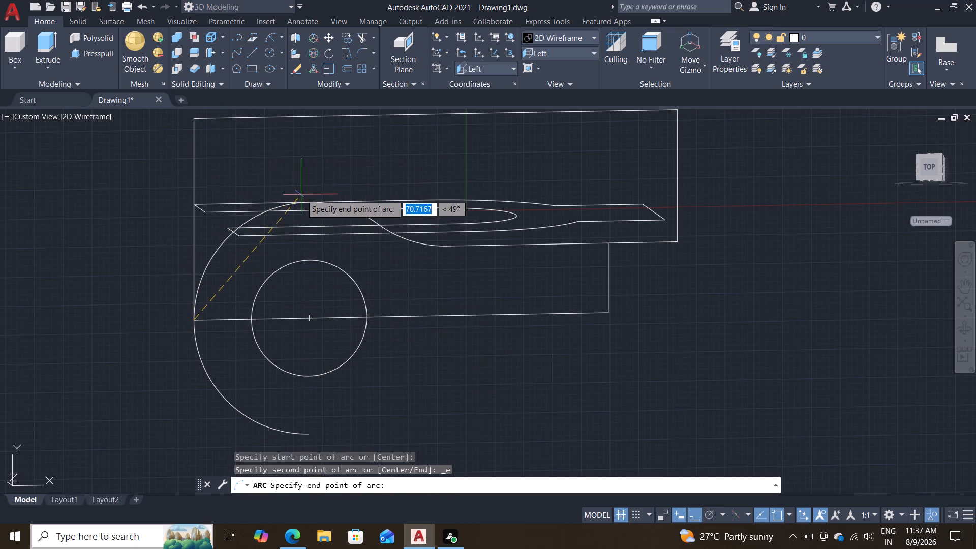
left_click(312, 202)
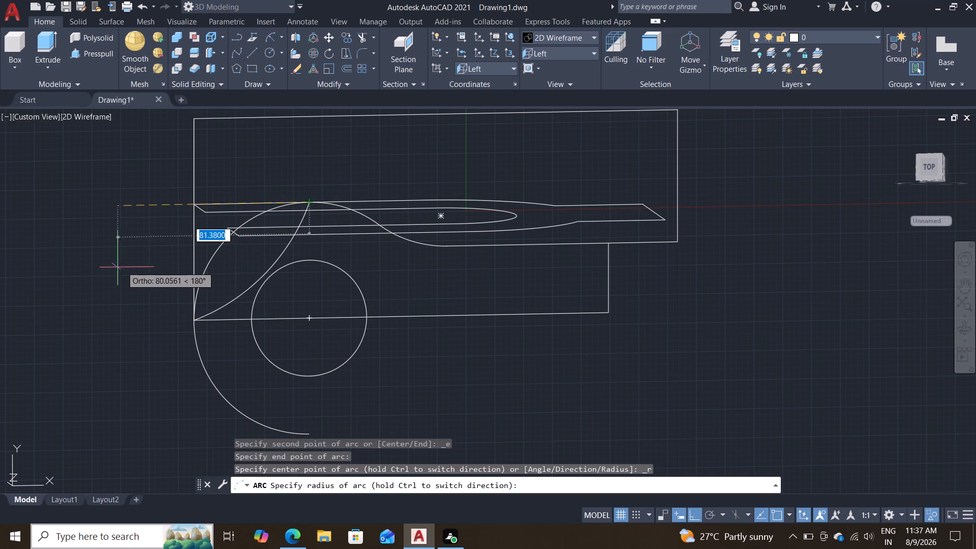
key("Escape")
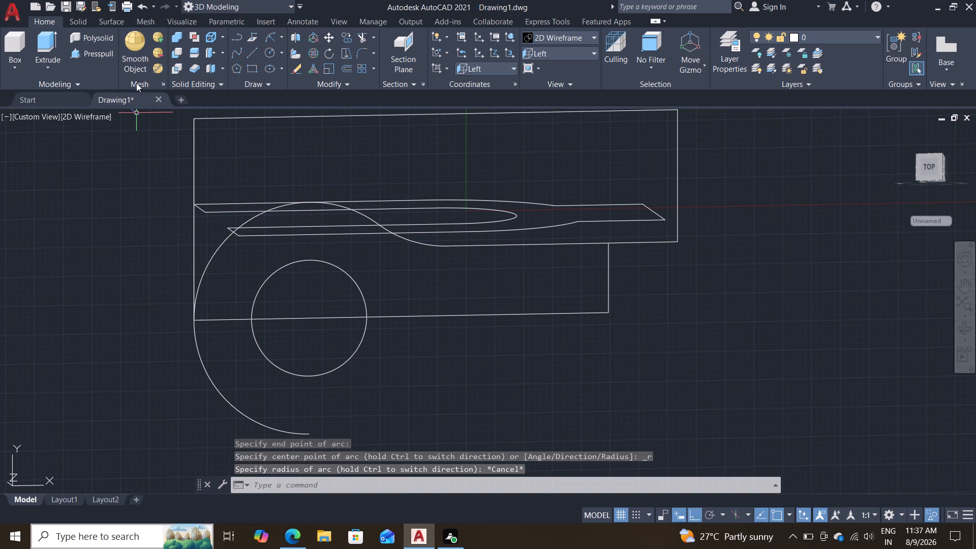
Draw a quarter arc from the eye's top point to its leftmost point, picking its radius at the hole's centre.
left_click(265, 39)
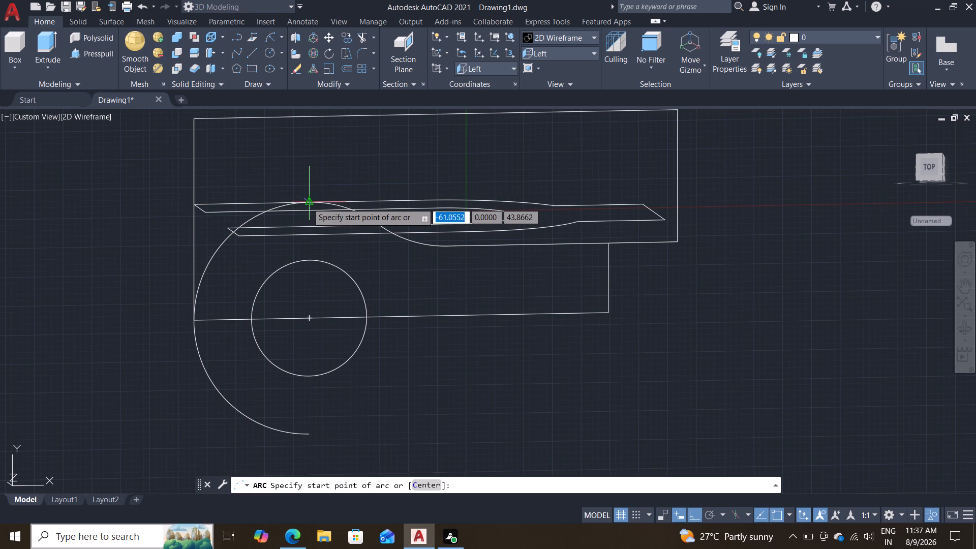
left_click(308, 203)
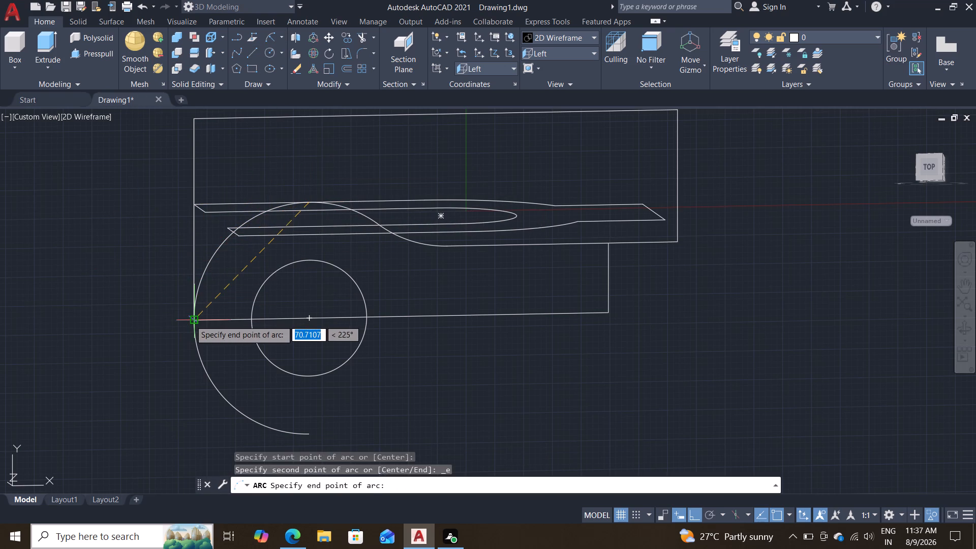
left_click(190, 320)
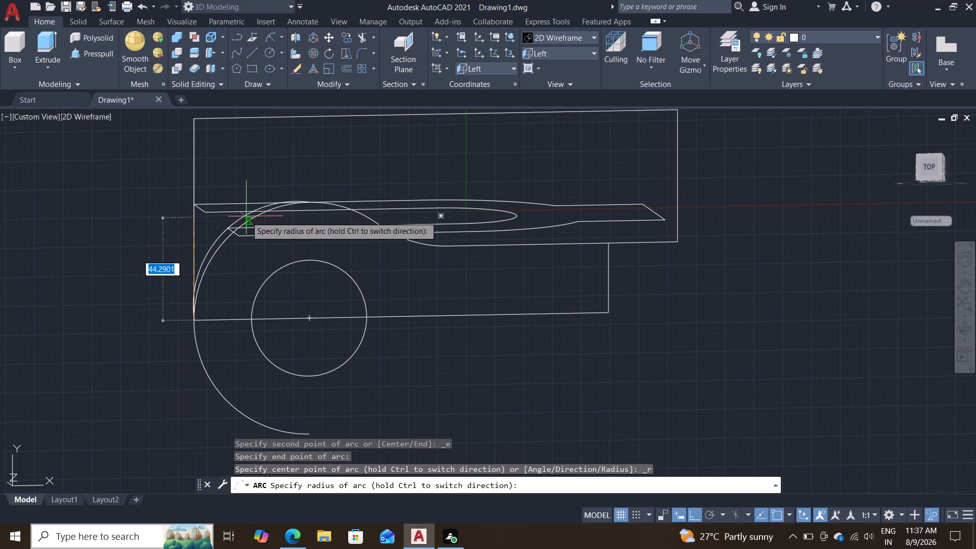
left_click(308, 318)
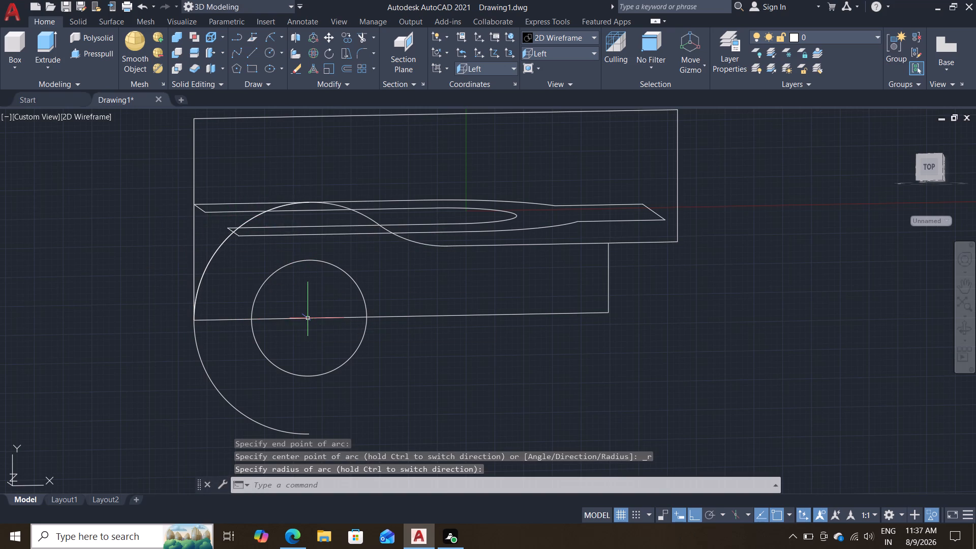
Erase the eye's old semicircular arc, the horizontal centre line and the short vertical line at the centre line's right end.
left_click(232, 404)
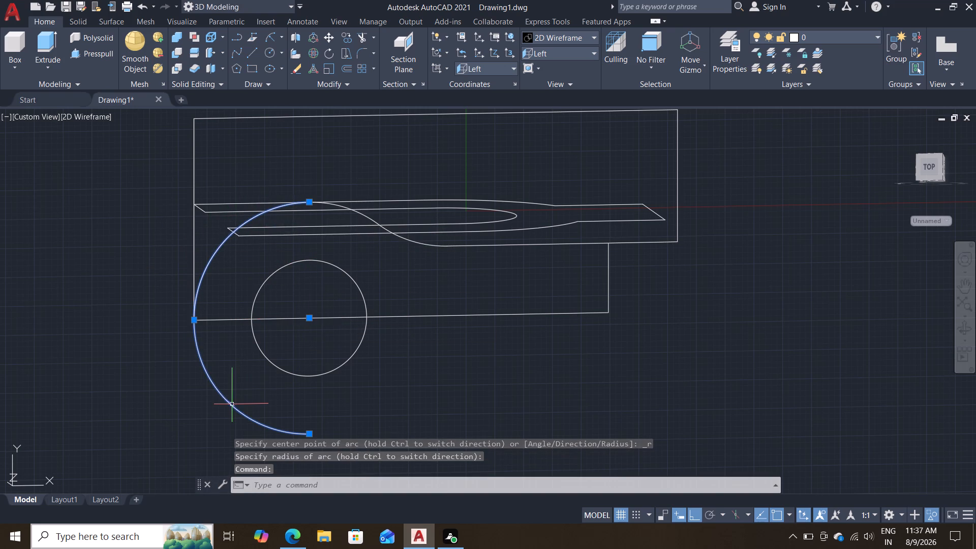
key("Delete")
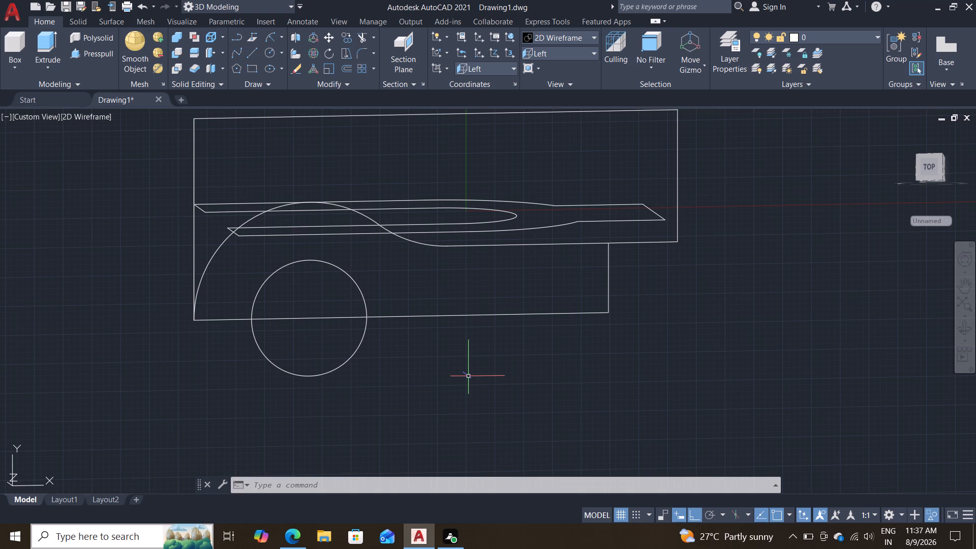
scroll(480, 360, "down", 2)
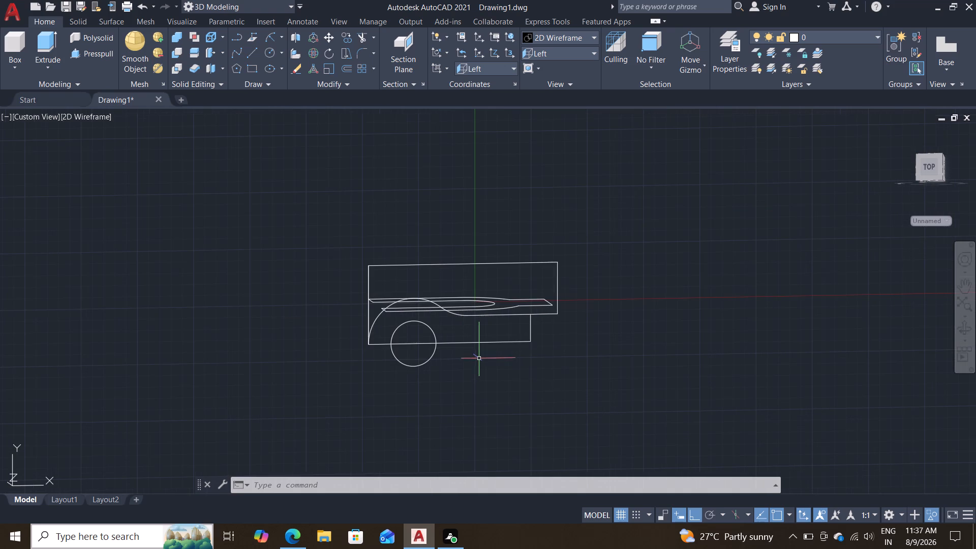
scroll(477, 356, "up", 1)
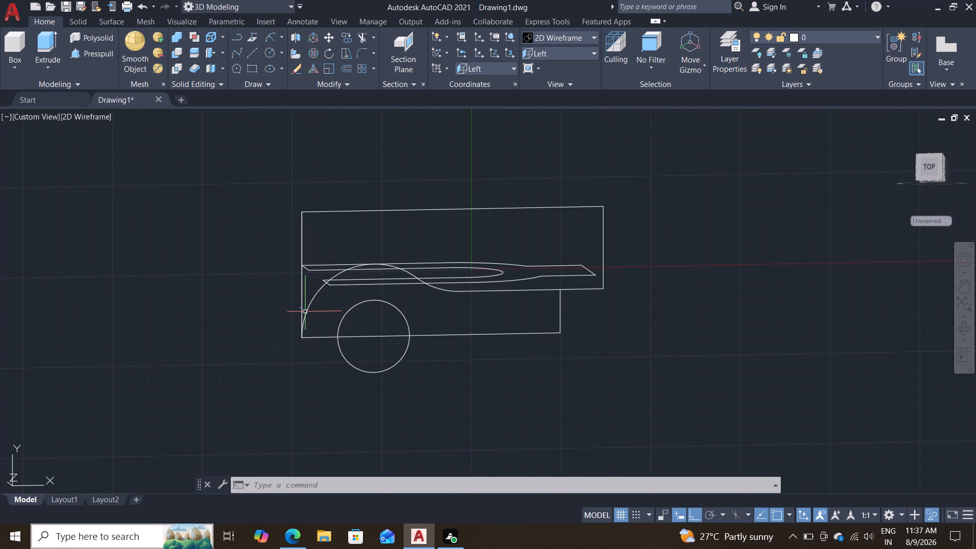
left_click(300, 311)
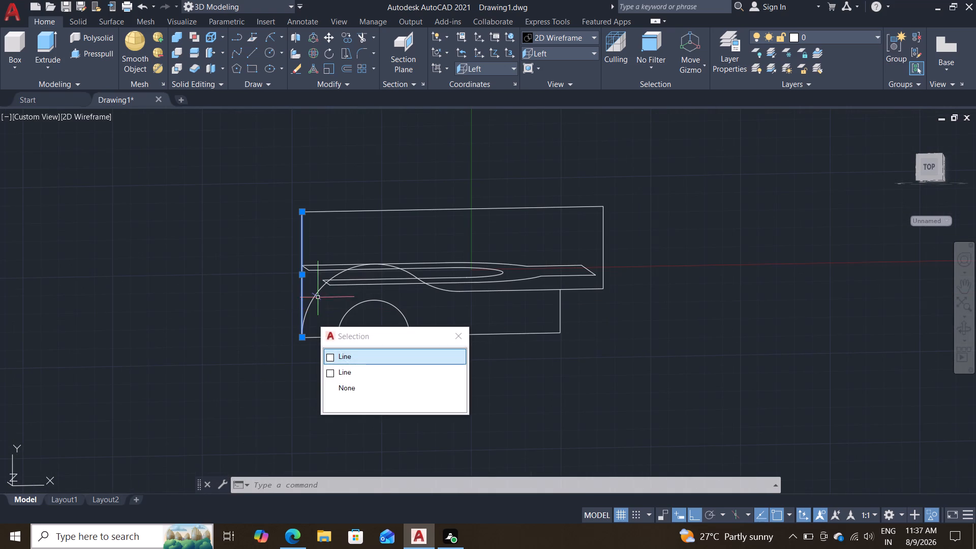
double_click(340, 355)
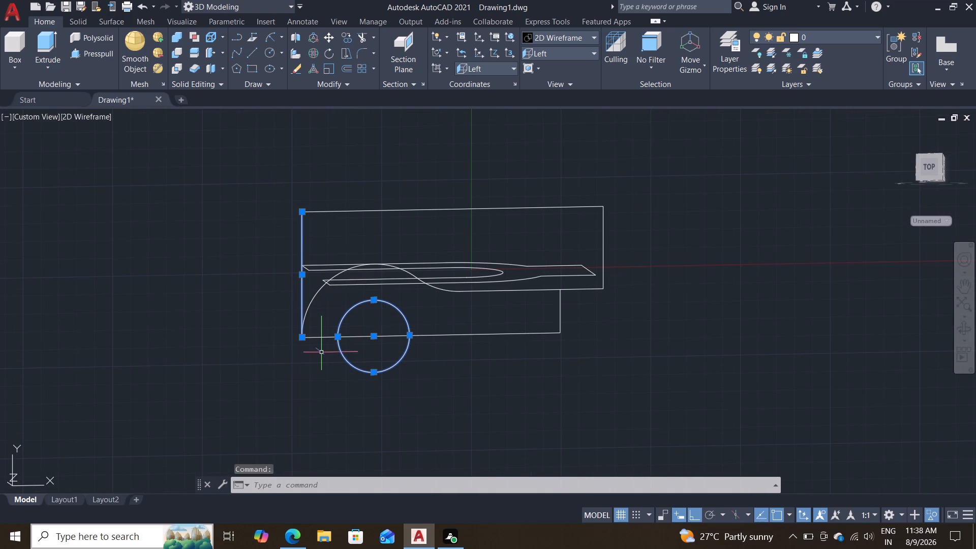
key("Escape")
left_click(321, 338)
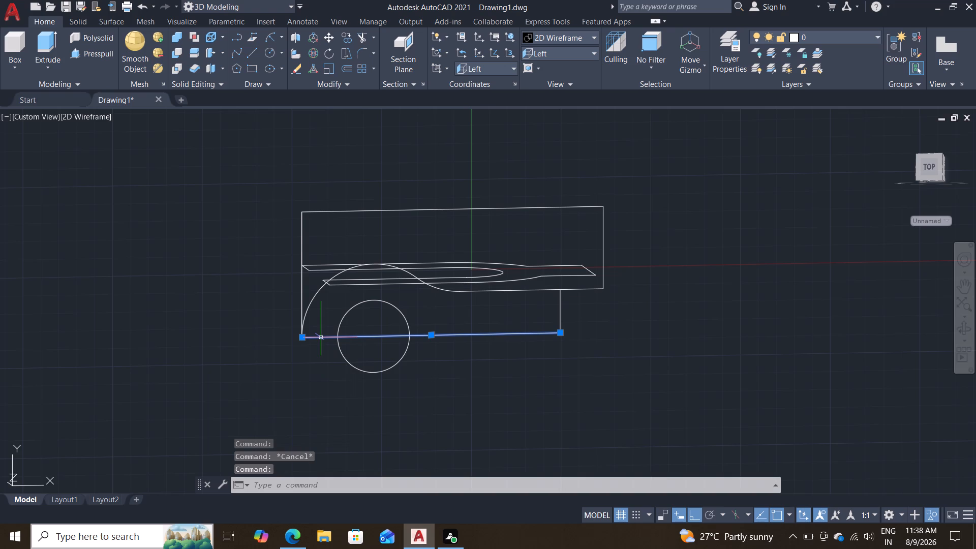
key("Delete")
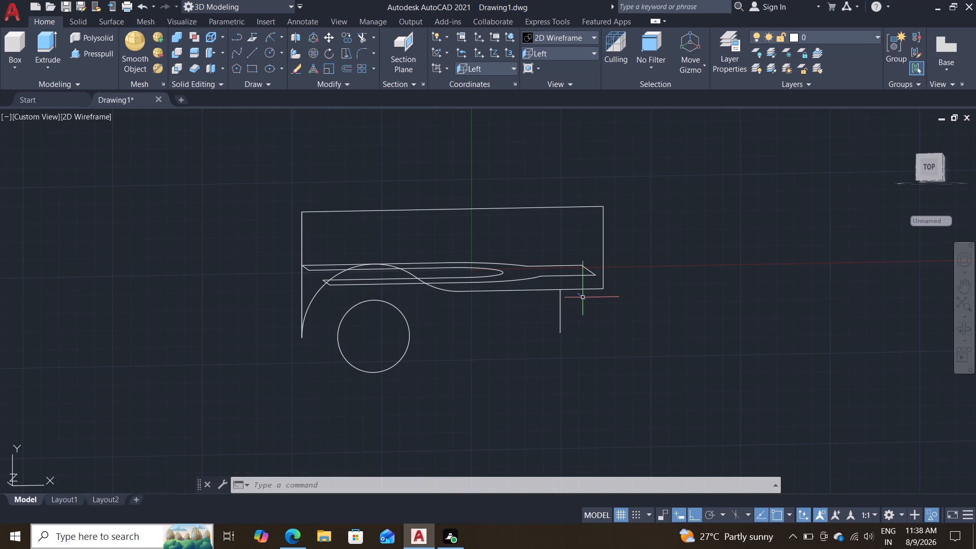
left_click(560, 316)
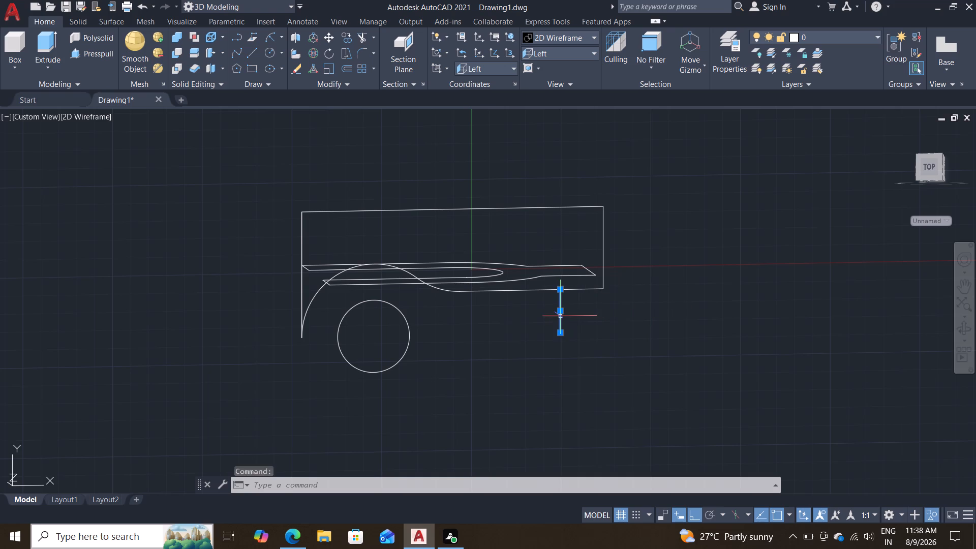
key("Delete")
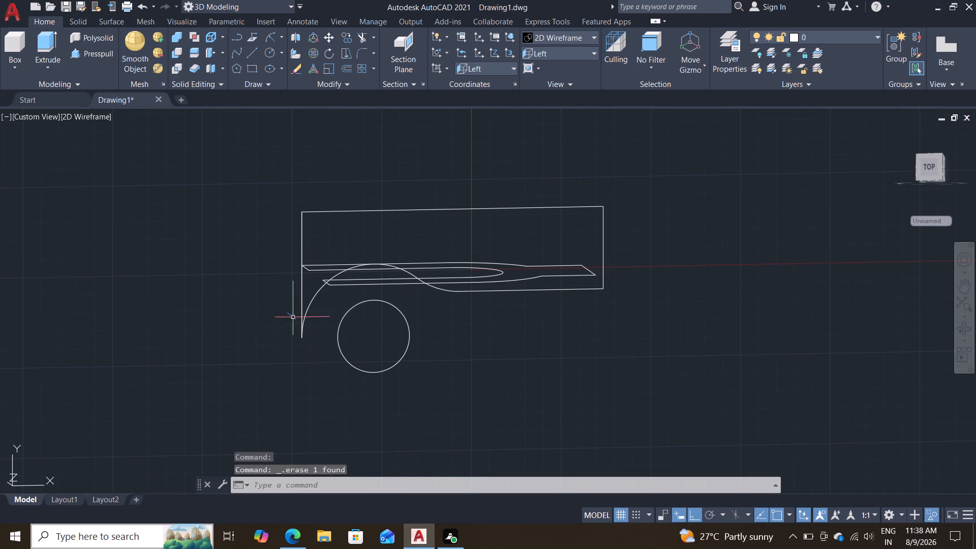
Join the quarter arc, adjoining eye and blend arcs, lower straight edges and the outer left, top and right lines into one polyline.
double_click(300, 310)
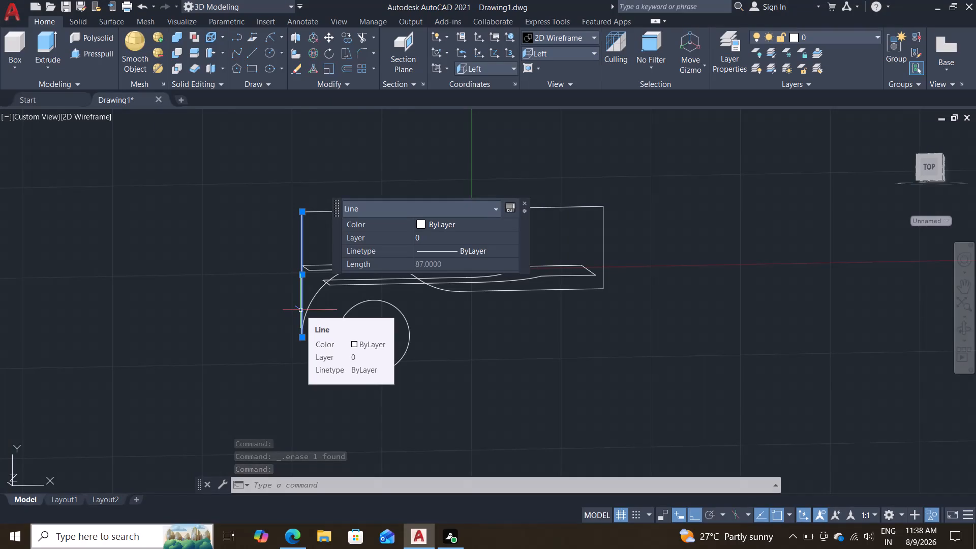
key("Escape")
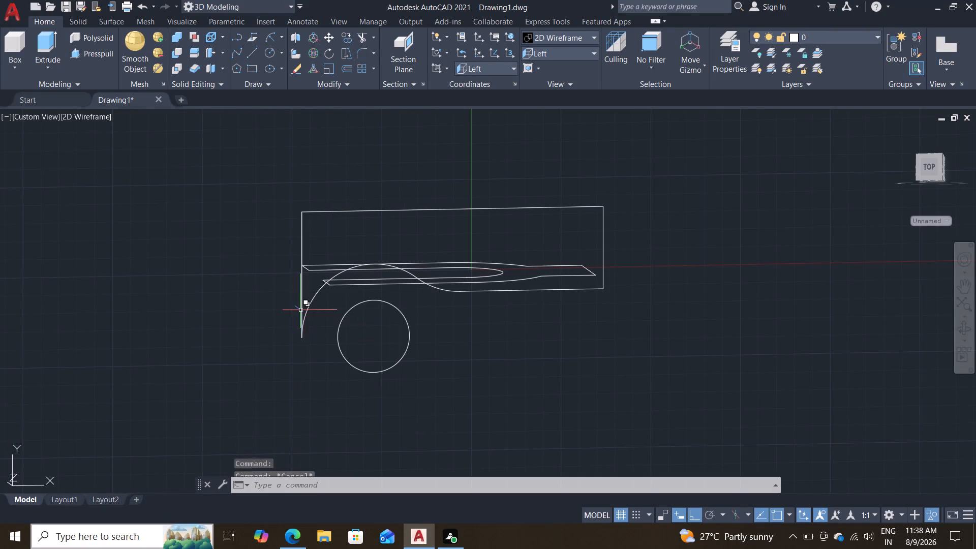
left_click(310, 308)
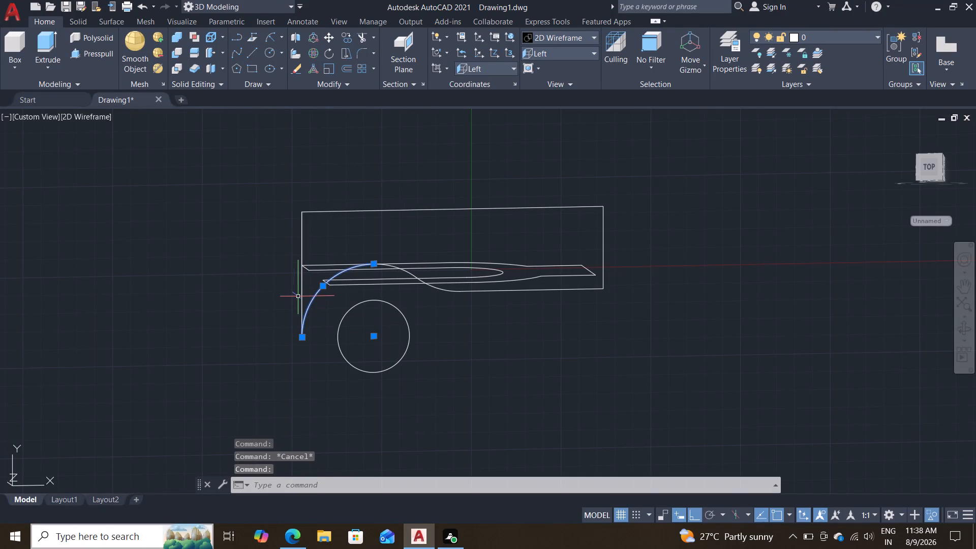
left_click(300, 296)
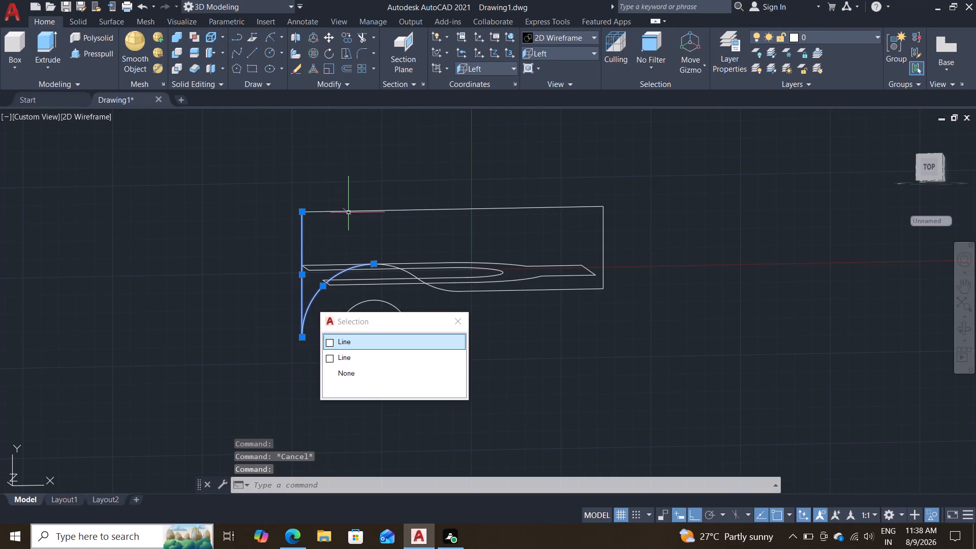
left_click(349, 212)
double_click(405, 271)
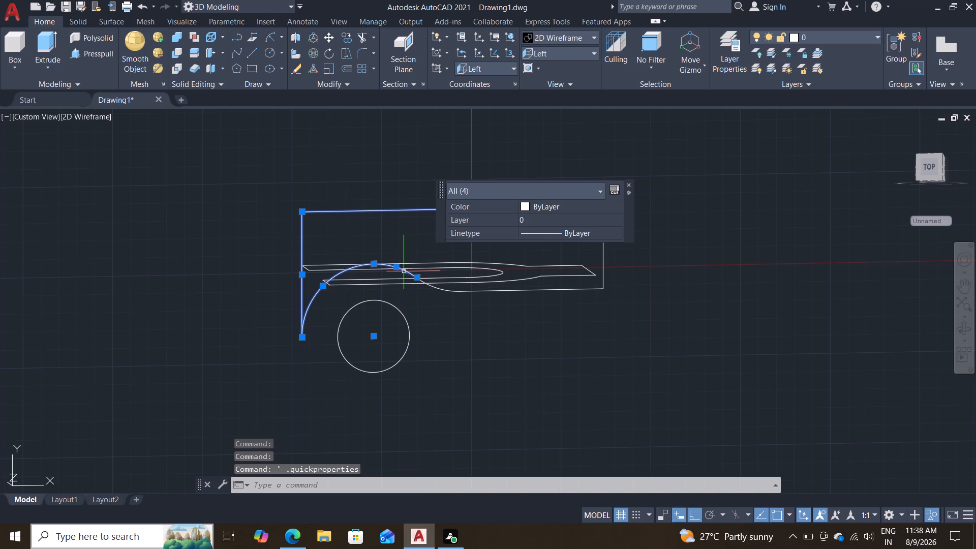
double_click(447, 290)
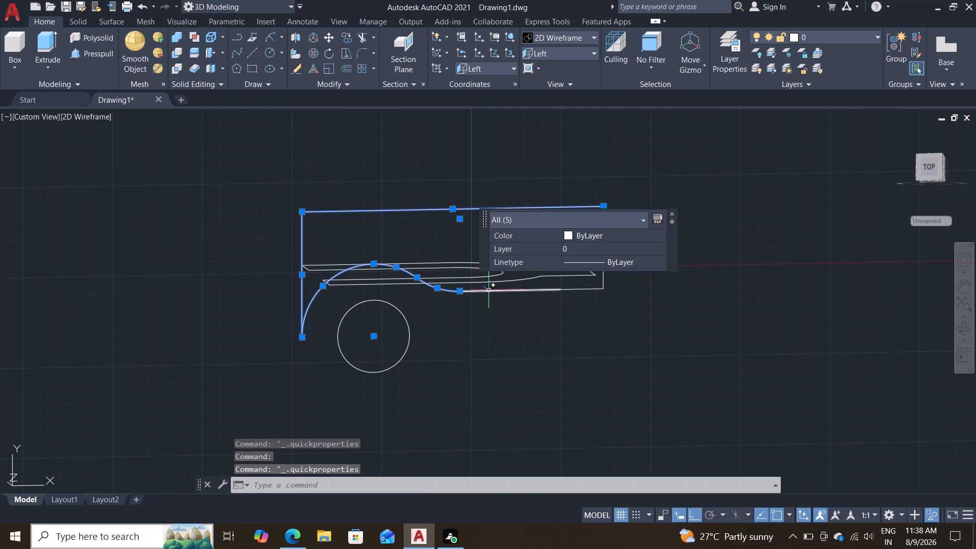
left_click(489, 290)
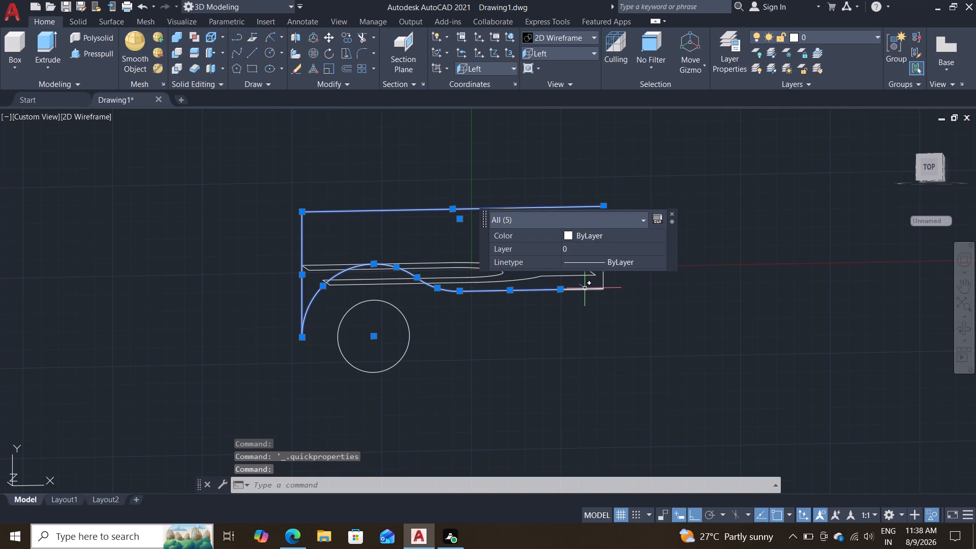
double_click(585, 288)
left_click(604, 260)
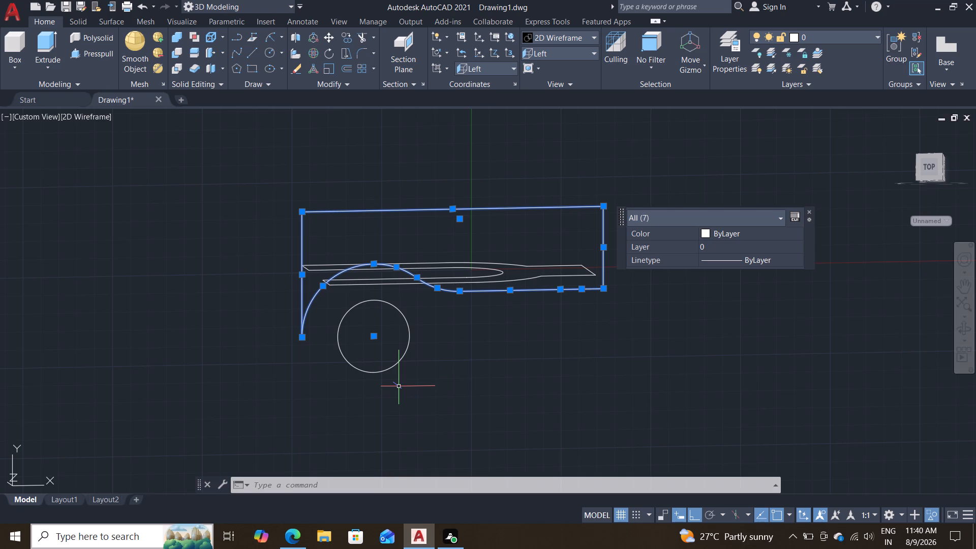
key("j")
key("Return")
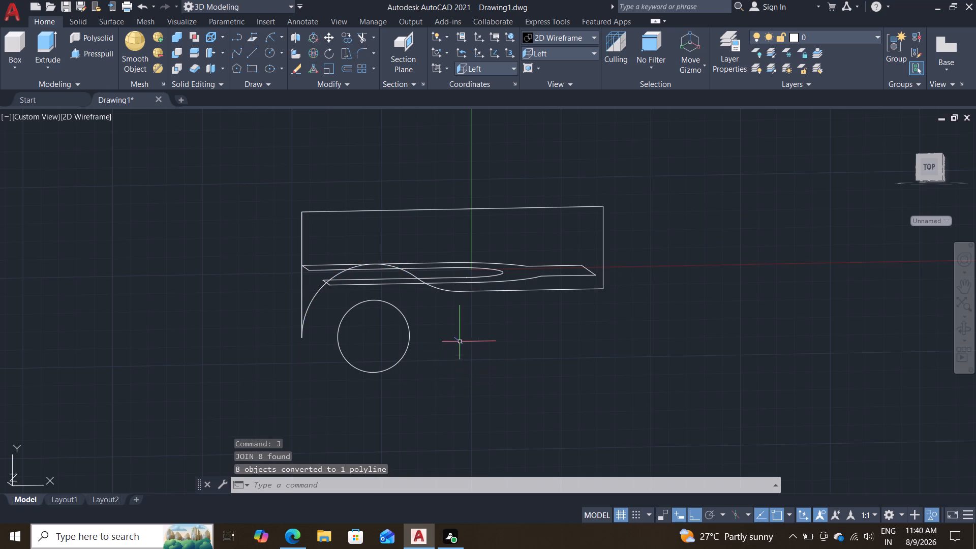
Mirror the joined upper cutting profile about a horizontal line through the hole circle's centre, keeping the original.
left_click(603, 282)
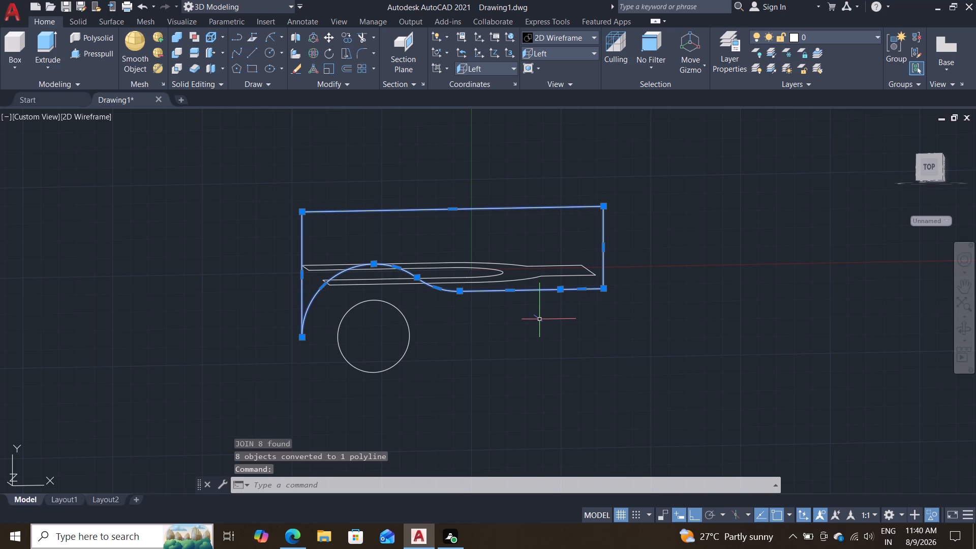
type("mi")
key("Return")
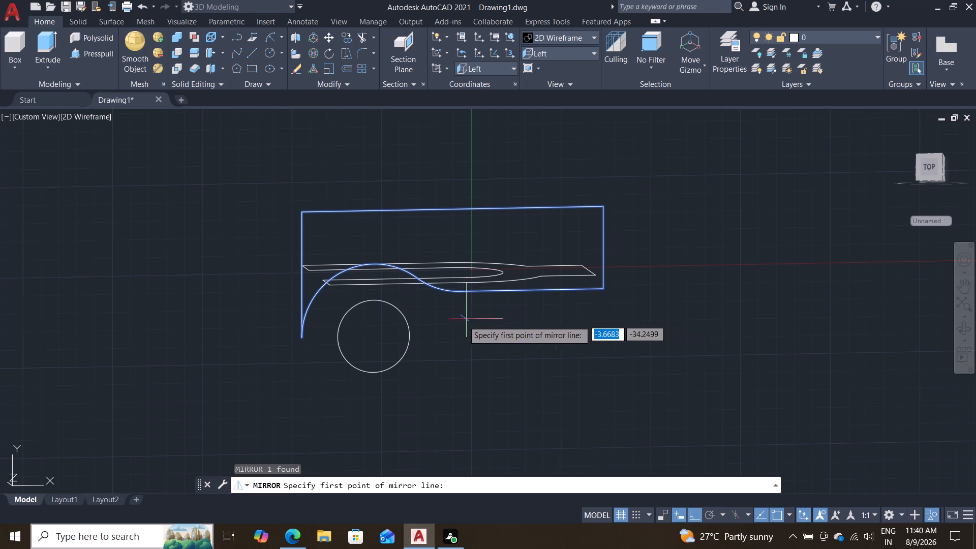
left_click(931, 164)
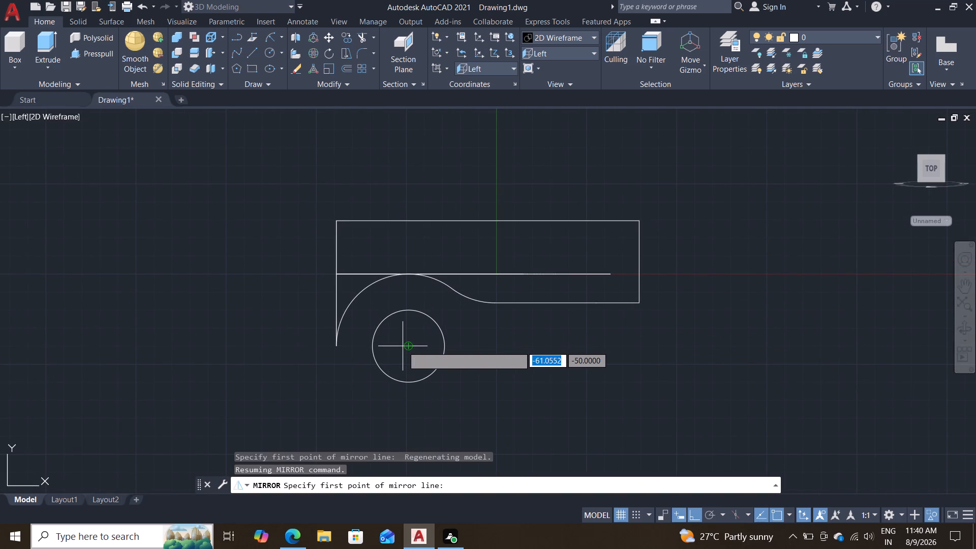
left_click(406, 346)
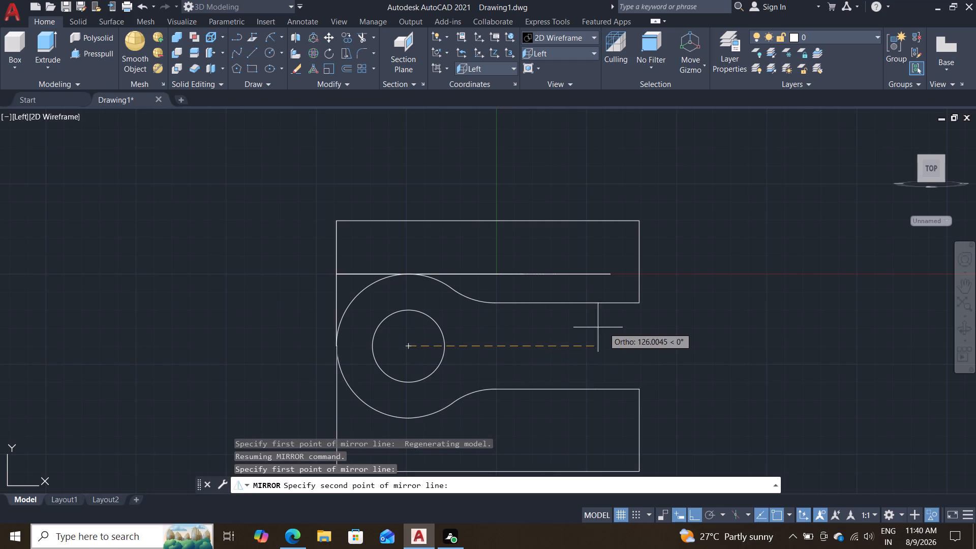
left_click(614, 327)
left_click_drag(648, 371, 614, 327)
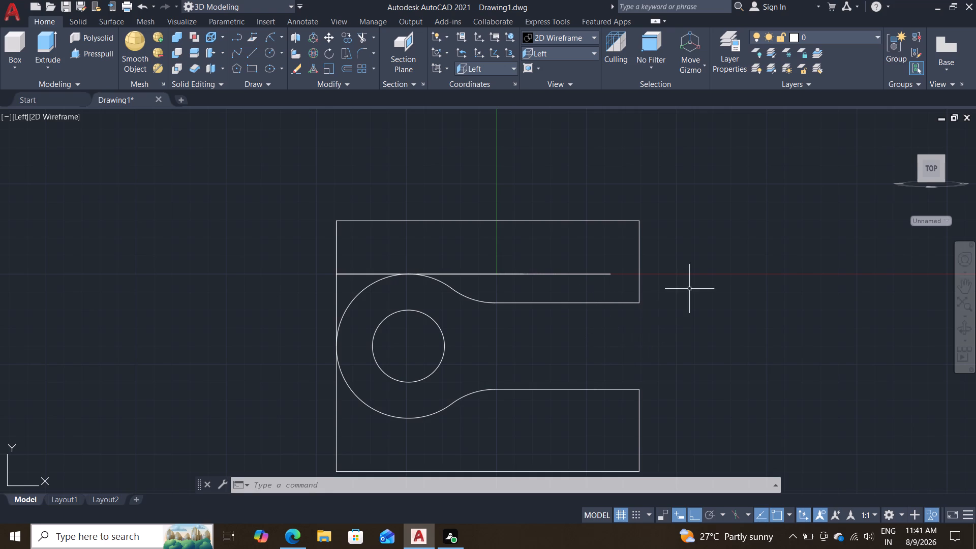
Extrude the closed fork profile 100 units downward, past the eye and hole outlines, as a solid.
middle_click_drag(698, 278, 714, 303, "shift")
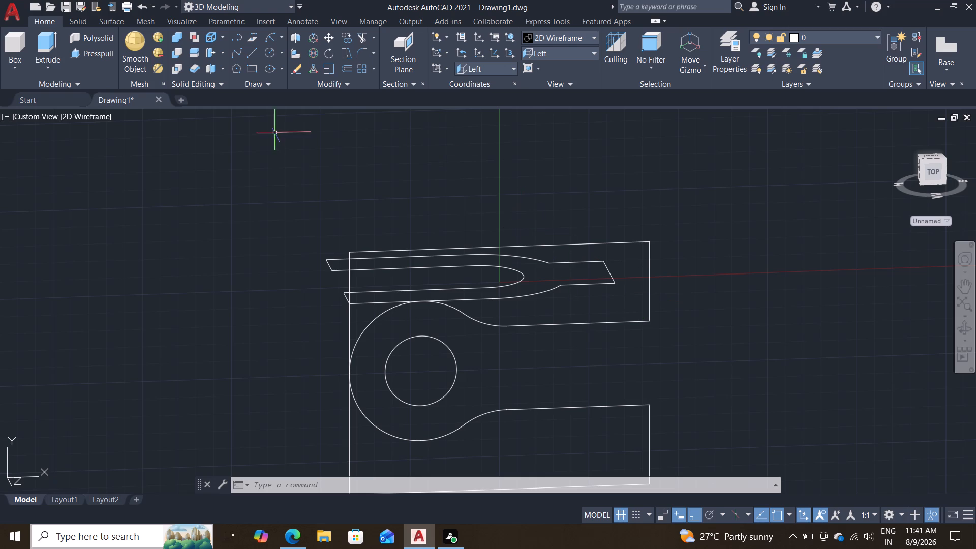
left_click(51, 45)
left_click(547, 292)
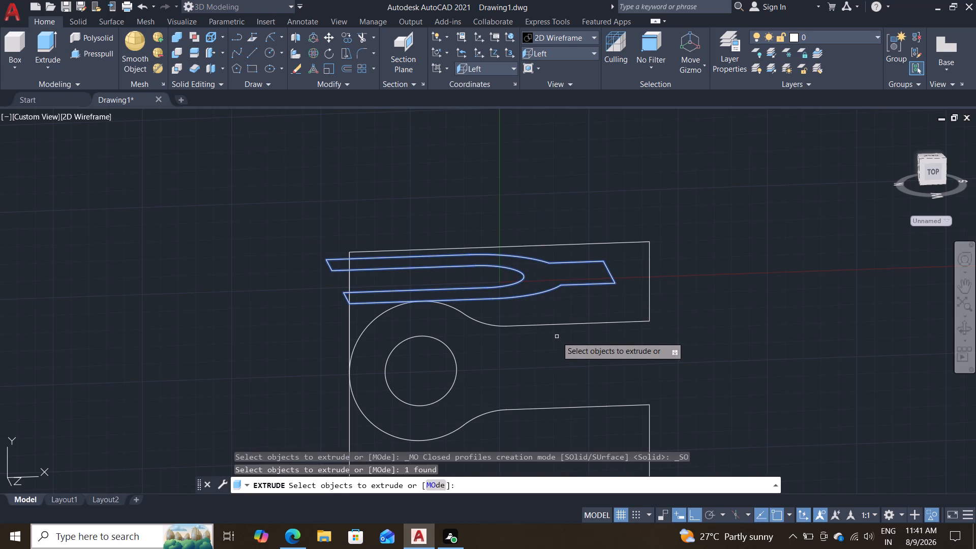
key("Return")
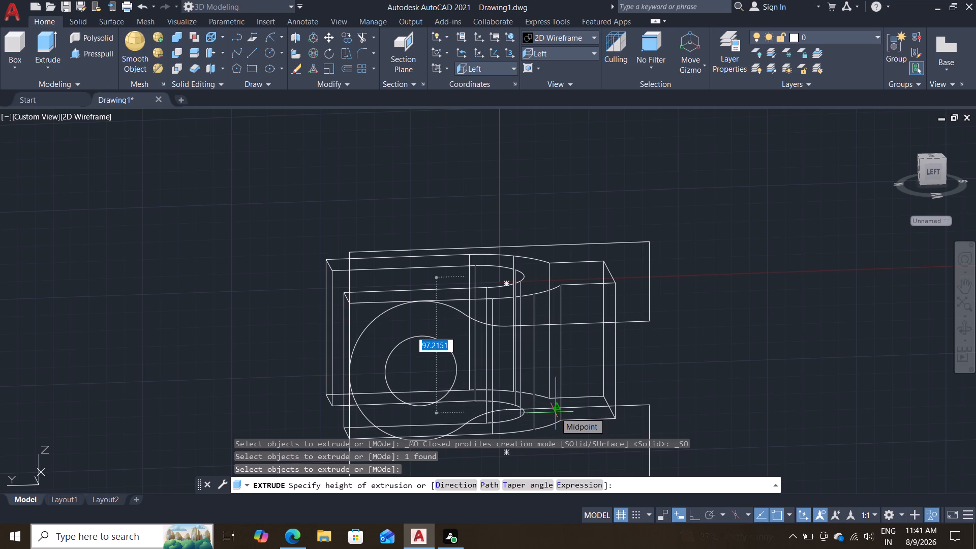
type("100")
key("Return")
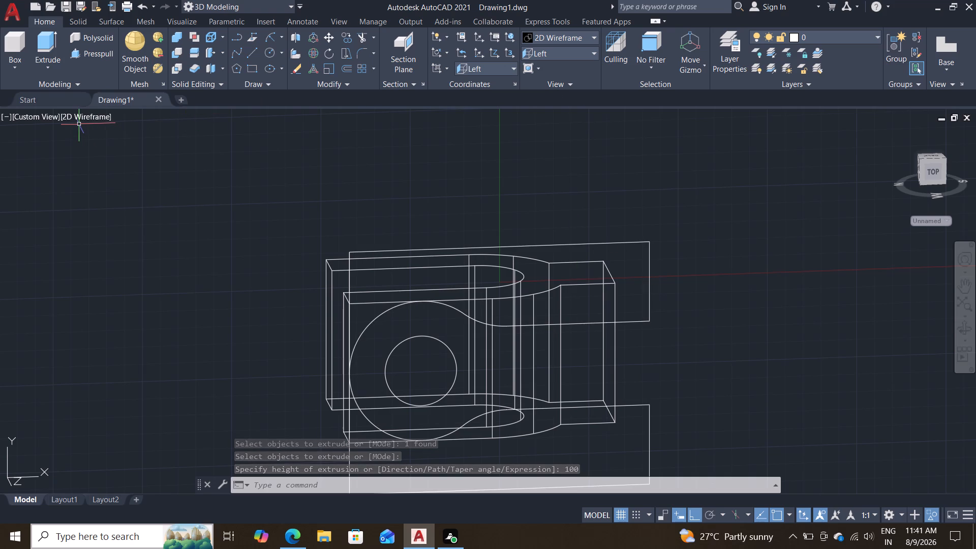
Set the viewport's visual style to Realistic.
left_click(70, 114)
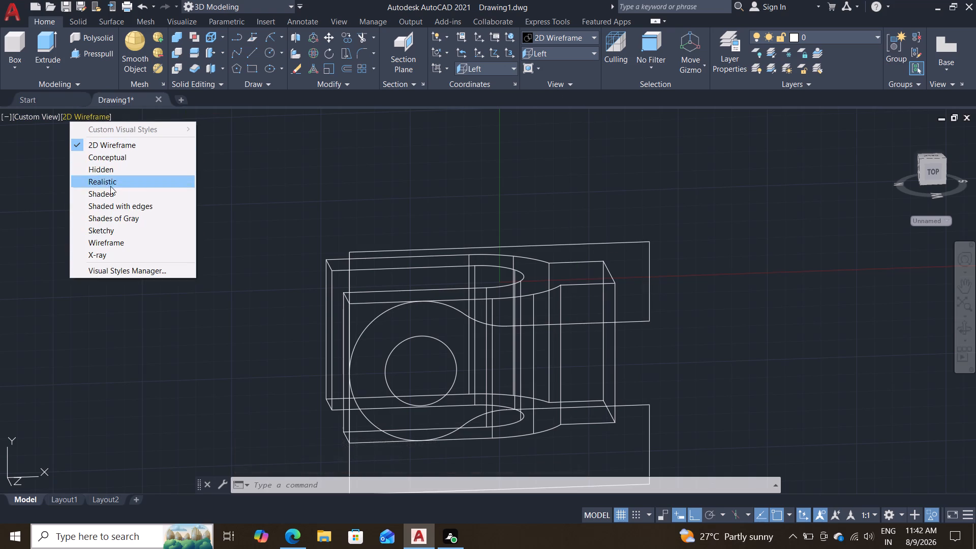
left_click(128, 187)
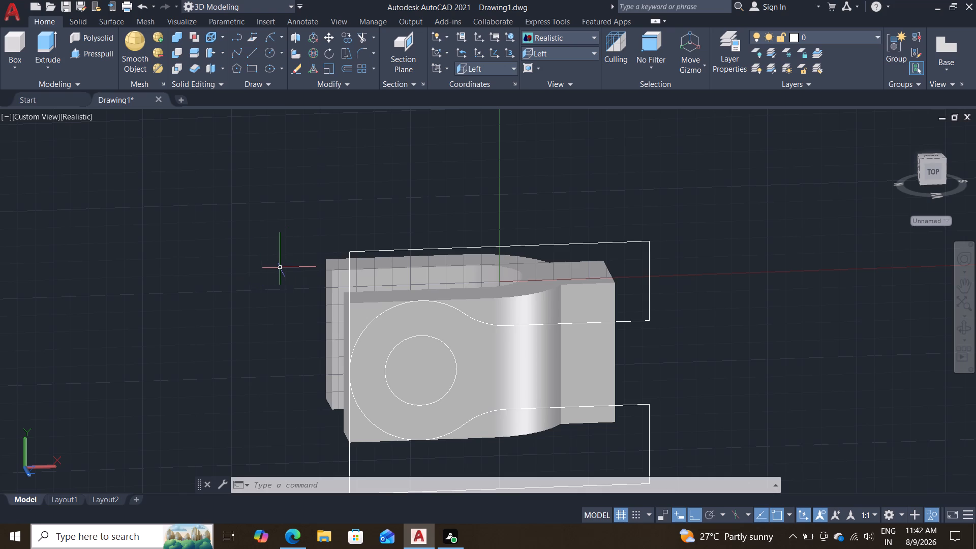
Extrude the upper and lower cutting profiles together 150 units back through the fork body.
scroll(280, 268, "down", 1)
scroll(280, 268, "up", 1)
middle_click_drag(280, 265, 223, 206)
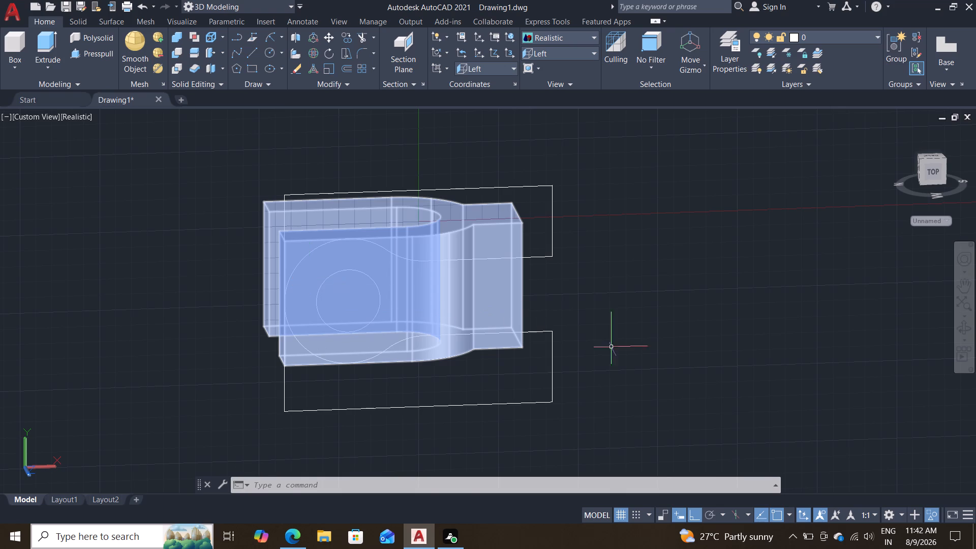
left_click(607, 364)
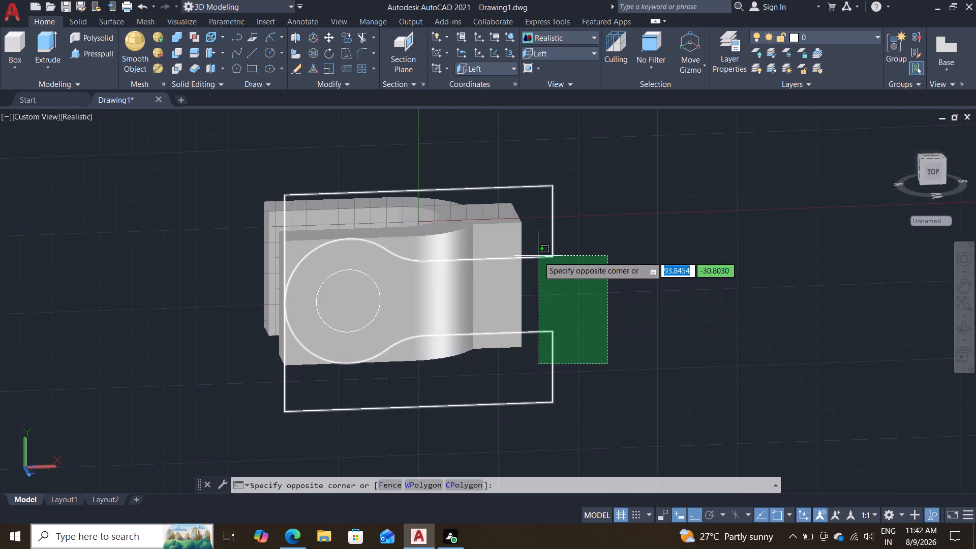
left_click(537, 248)
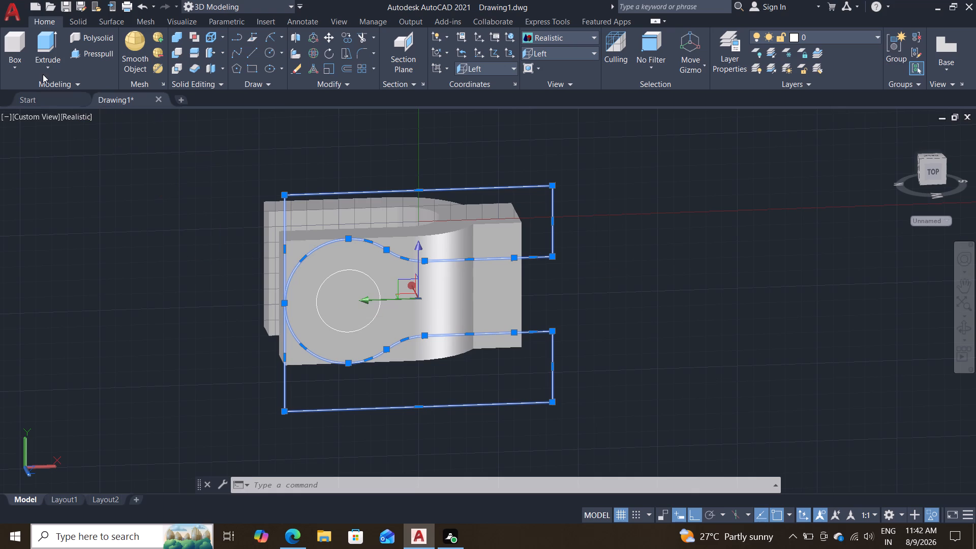
left_click(43, 58)
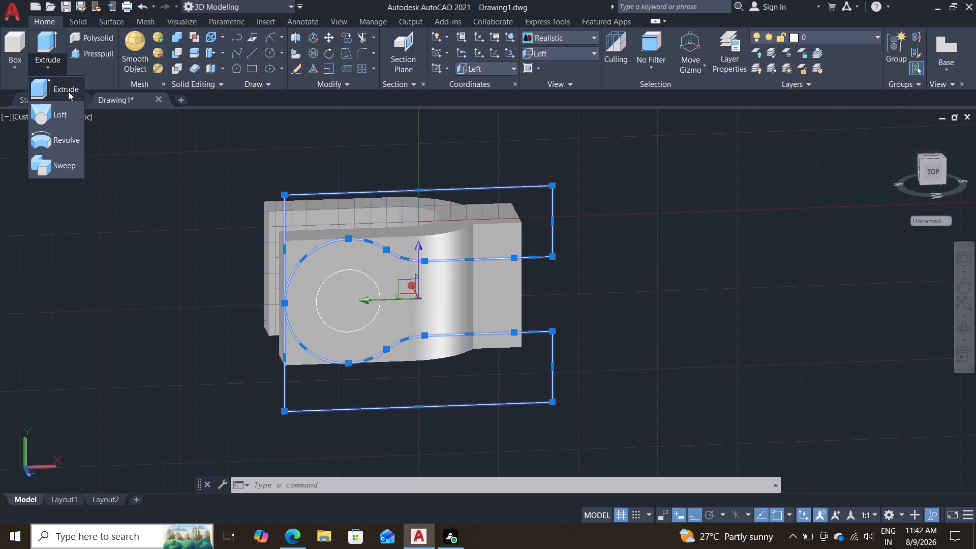
left_click(68, 91)
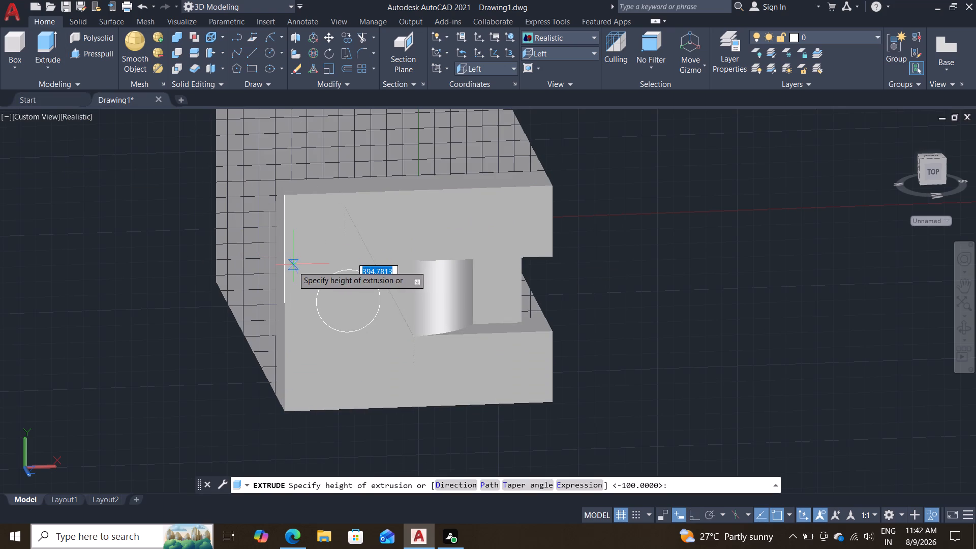
type("150")
key("Return")
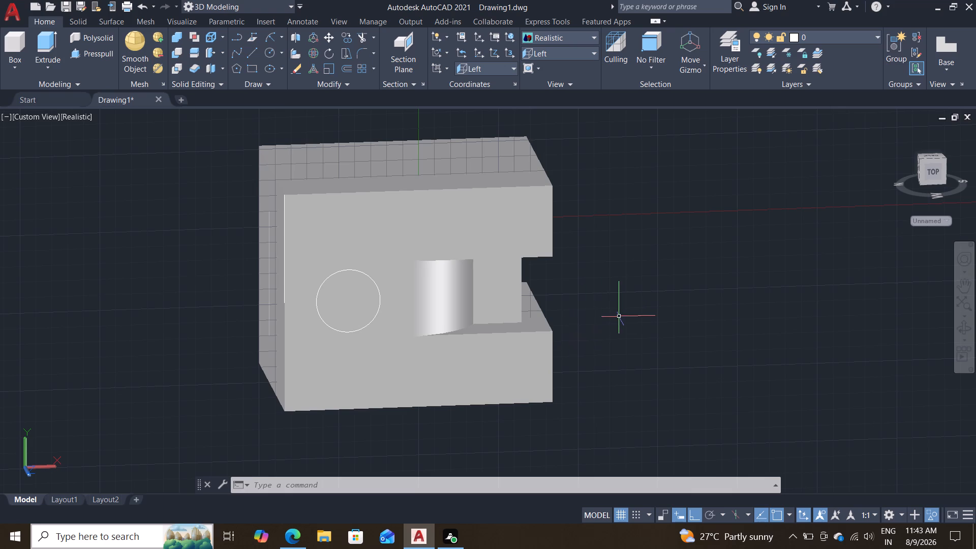
Subtract the upper and lower extruded cutting blocks from the fork solid.
middle_click_drag(622, 313, 621, 312, "shift")
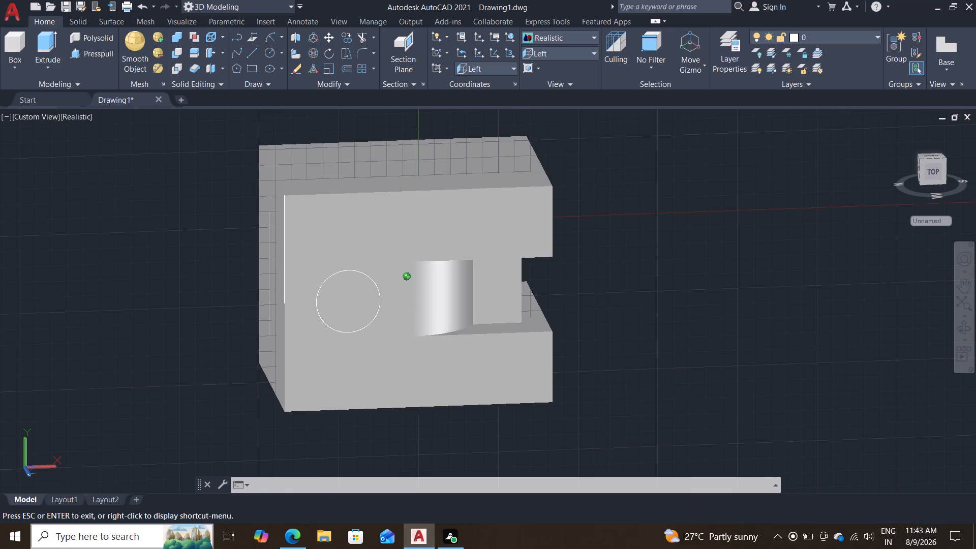
middle_click_drag(621, 312, 599, 350, "shift")
middle_click_drag(597, 346, 588, 313, "shift")
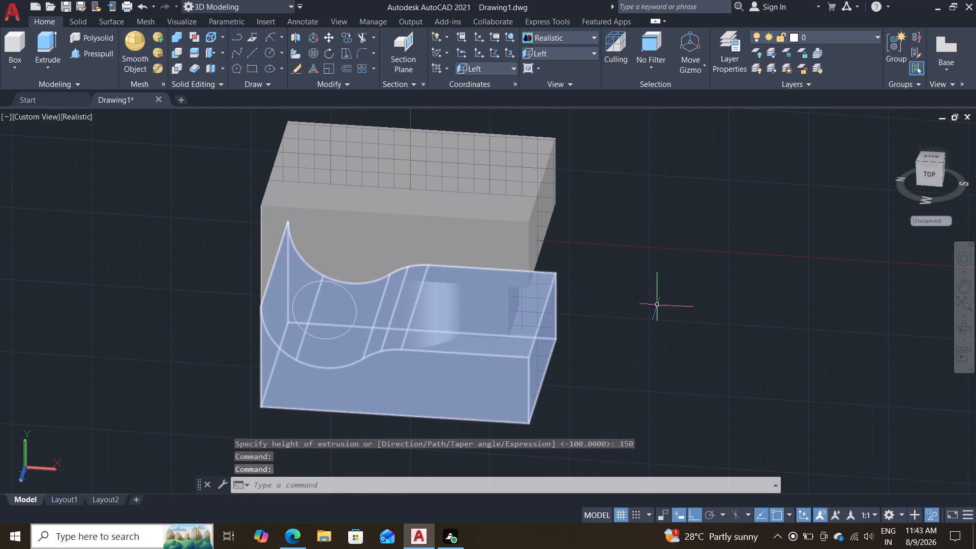
middle_click_drag(675, 321, 689, 306, "shift")
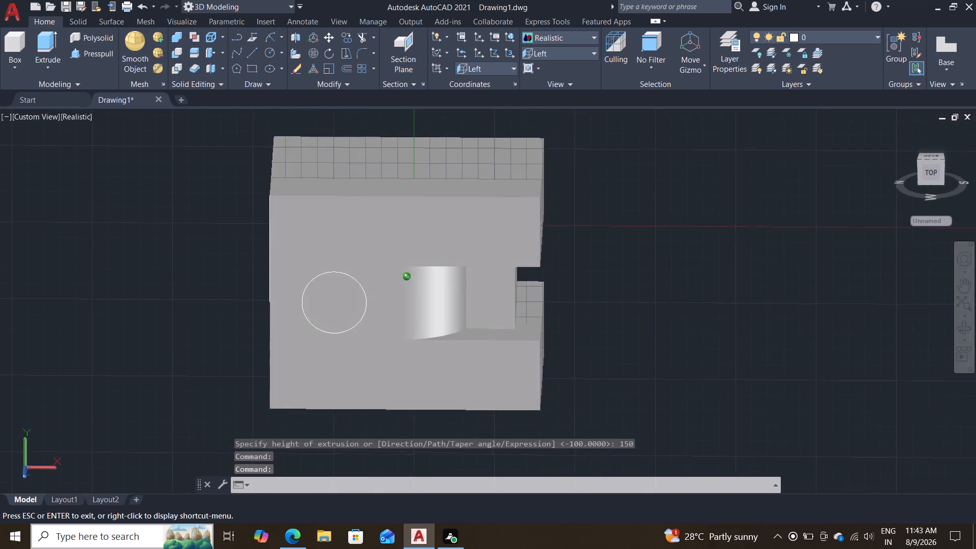
middle_click_drag(689, 306, 718, 284, "shift")
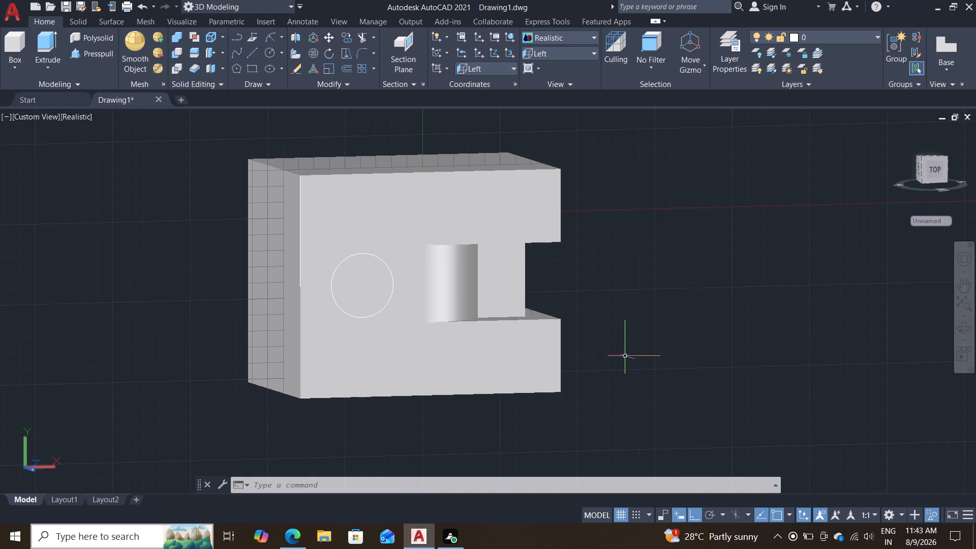
key("s")
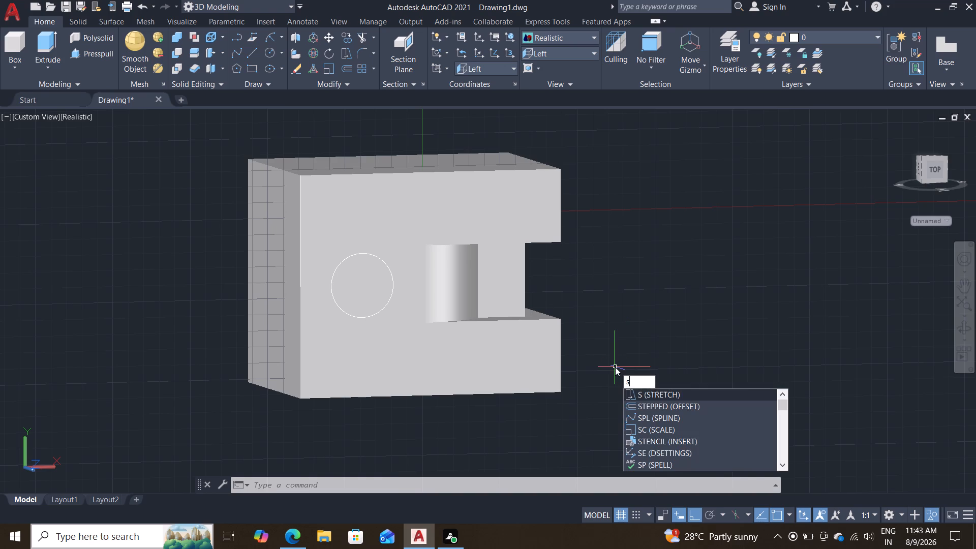
type("ub")
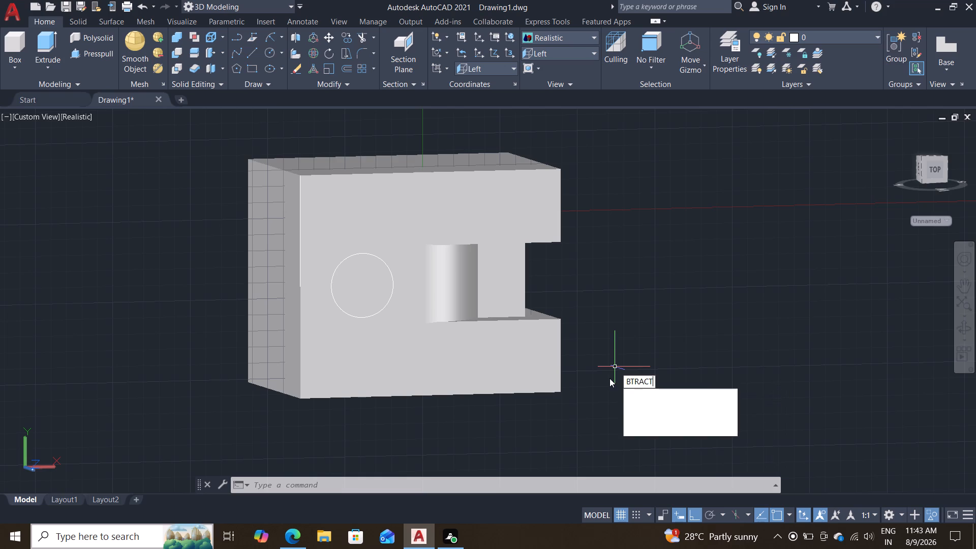
left_click(653, 391)
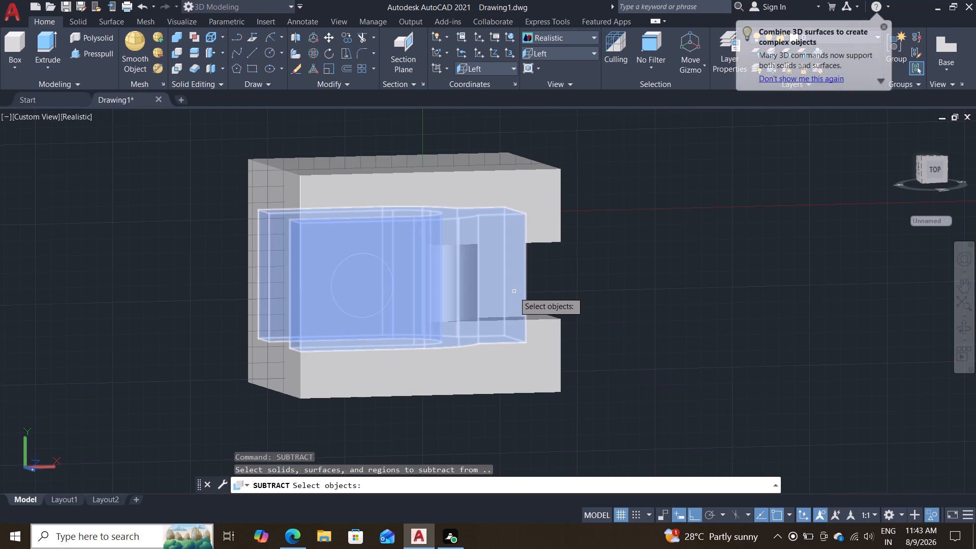
left_click(514, 292)
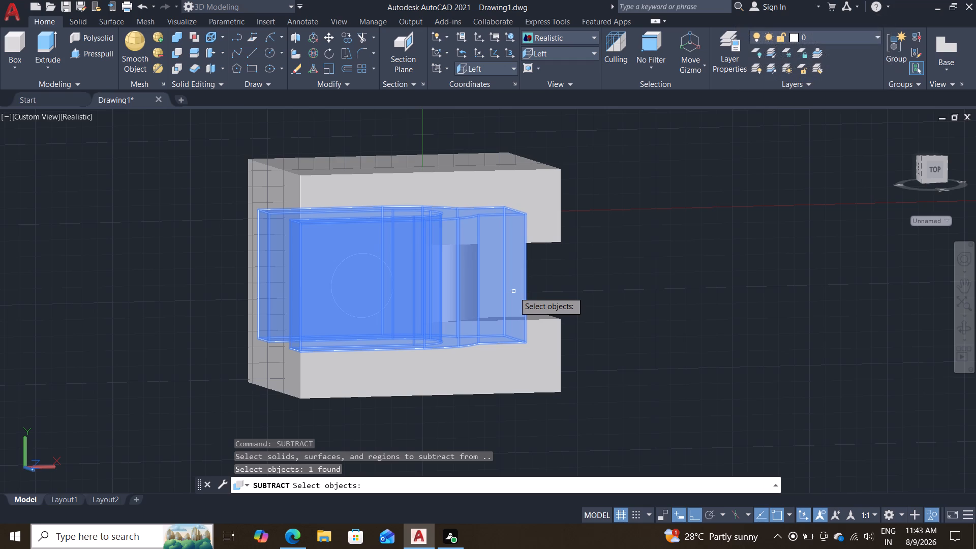
key("Return")
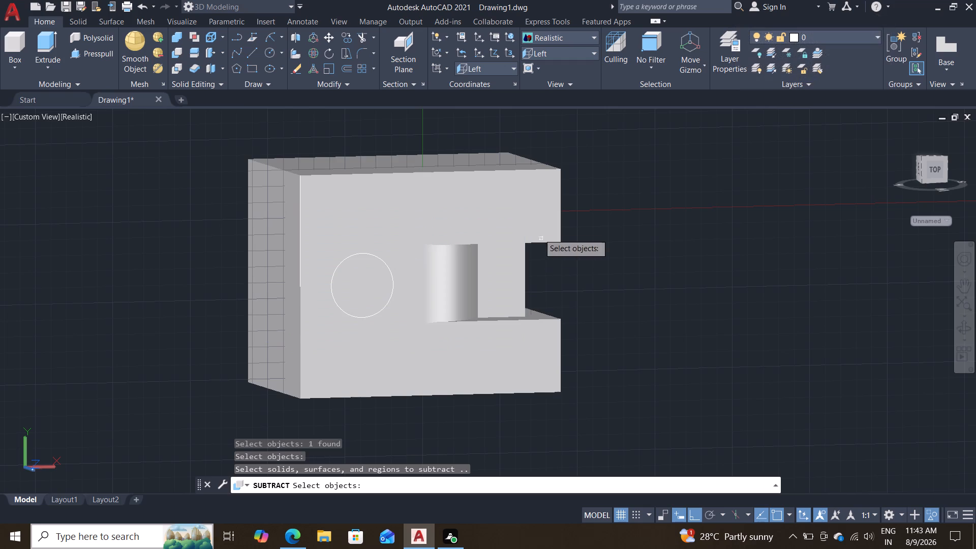
left_click(521, 199)
left_click(522, 360)
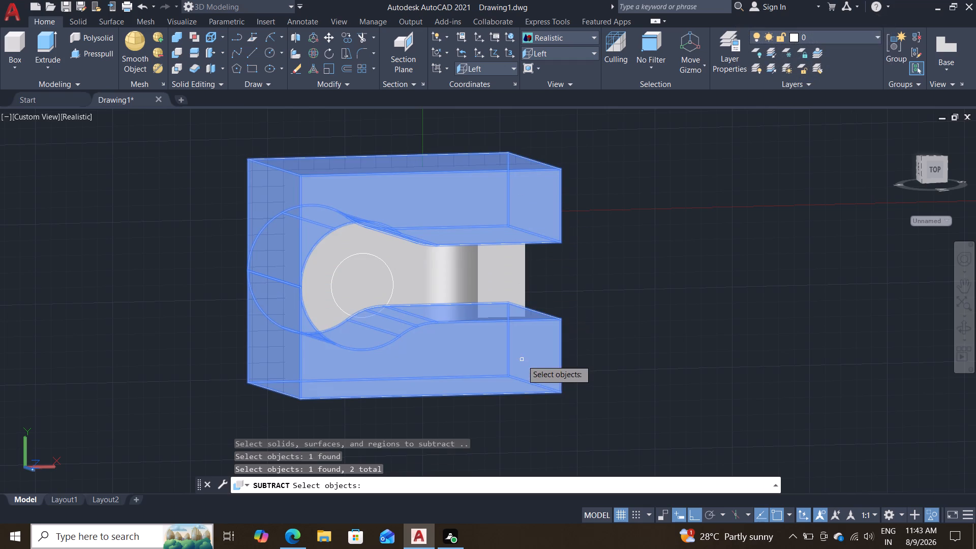
key("Return")
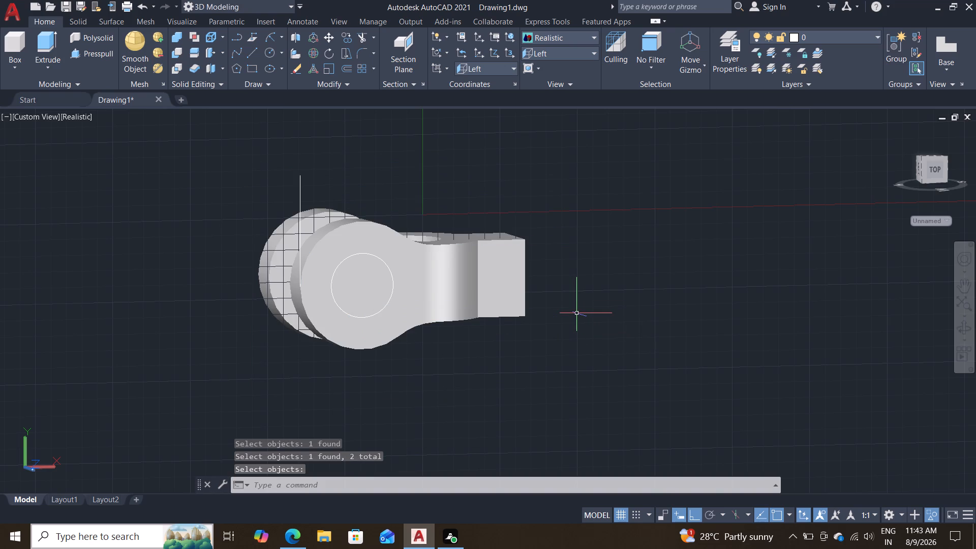
Erase the leftover vertical line beside the fork's rounded eye end.
middle_click_drag(590, 283, 581, 340, "shift")
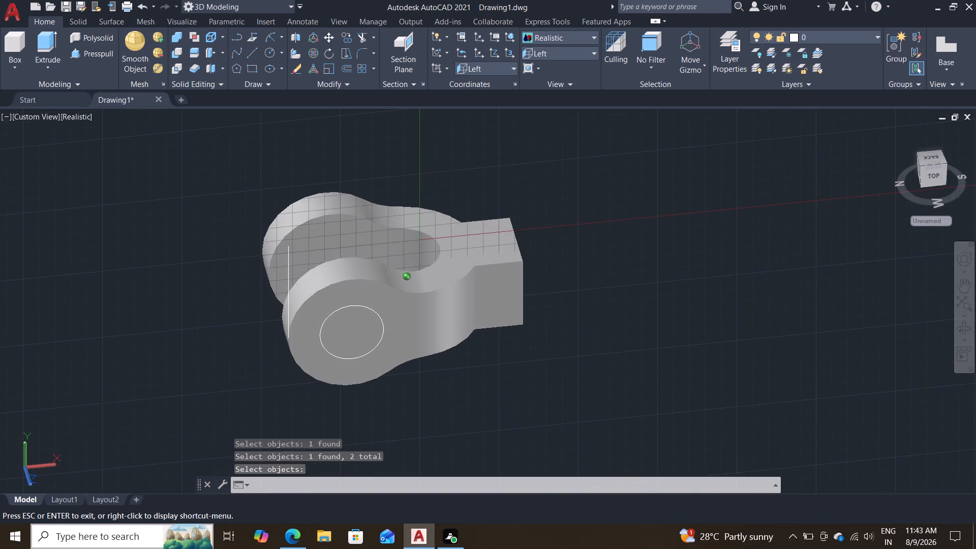
middle_click_drag(581, 340, 573, 398, "shift")
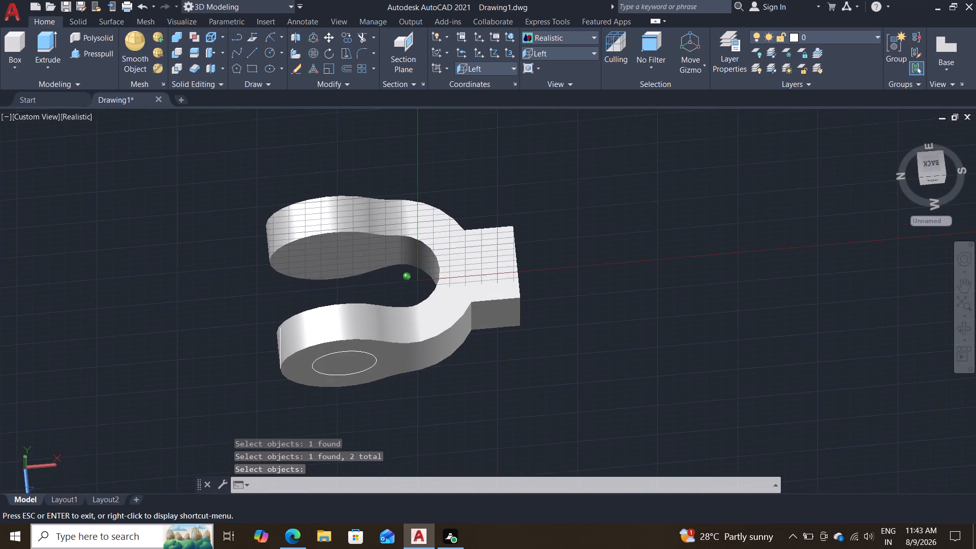
middle_click_drag(573, 398, 570, 397, "shift")
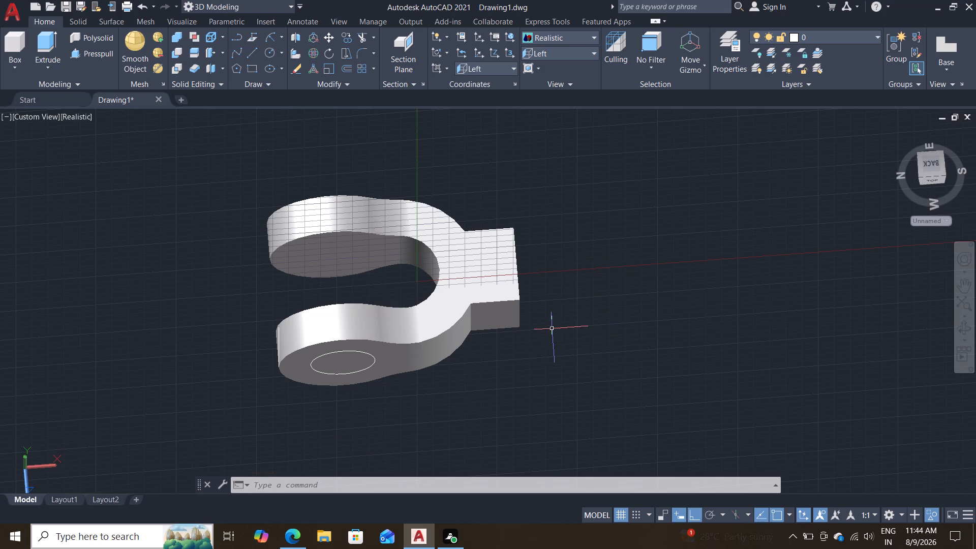
middle_click_drag(550, 334, 577, 282, "shift")
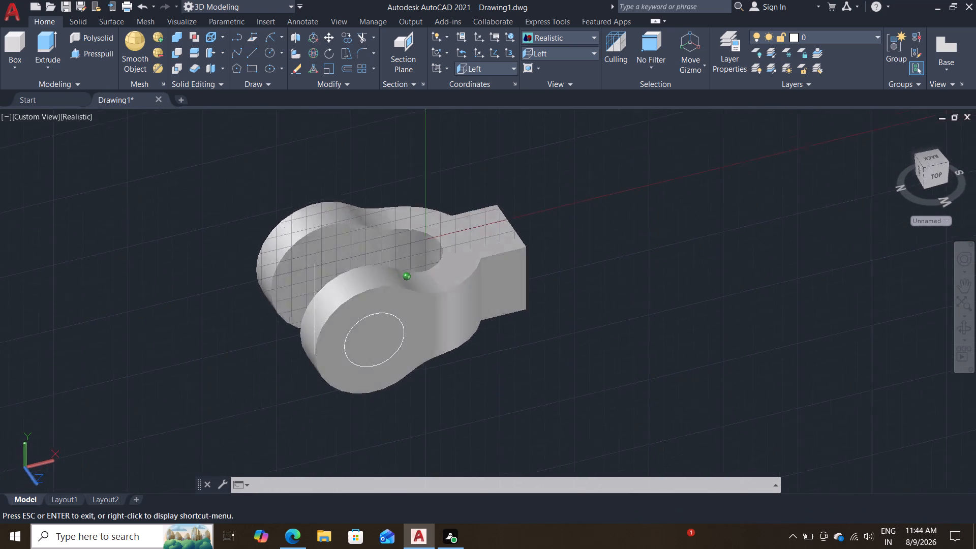
middle_click_drag(577, 282, 562, 279, "shift")
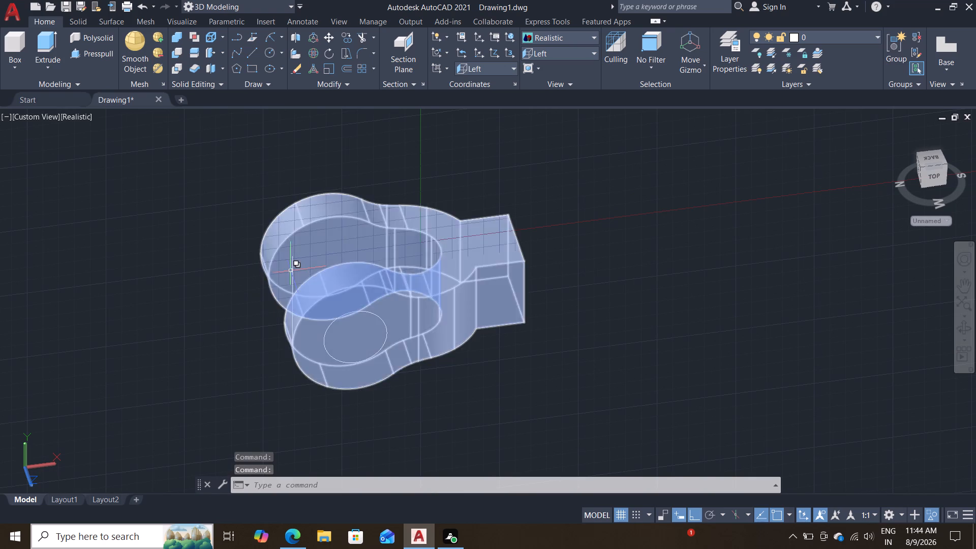
left_click(293, 272)
key("Delete")
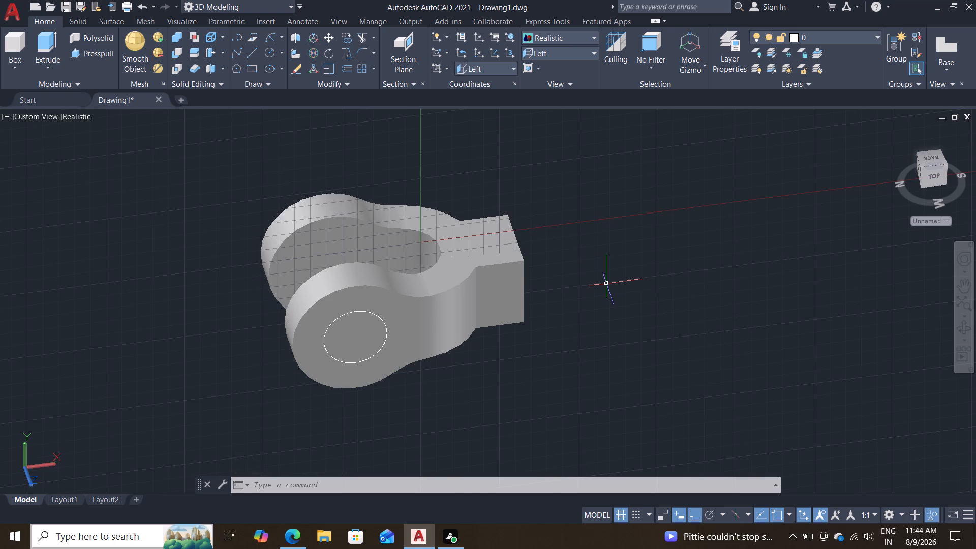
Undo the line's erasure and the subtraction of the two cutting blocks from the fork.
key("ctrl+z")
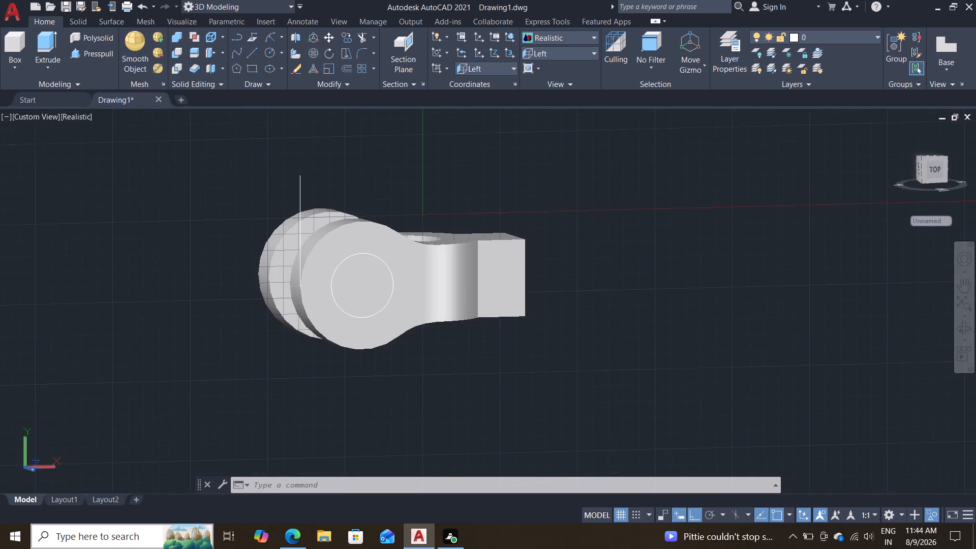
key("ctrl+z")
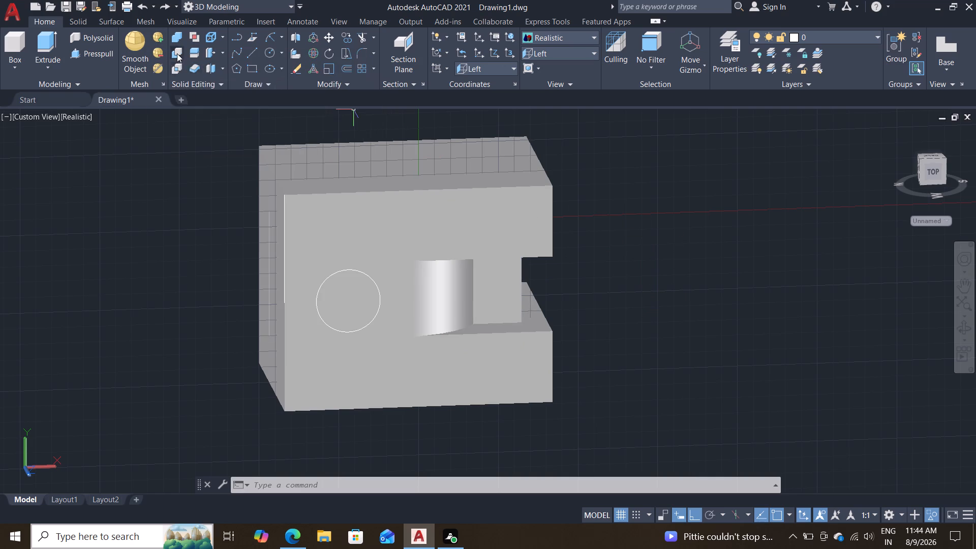
Subtract the upper and lower extruded cutting blocks from the fork solid.
left_click(177, 53)
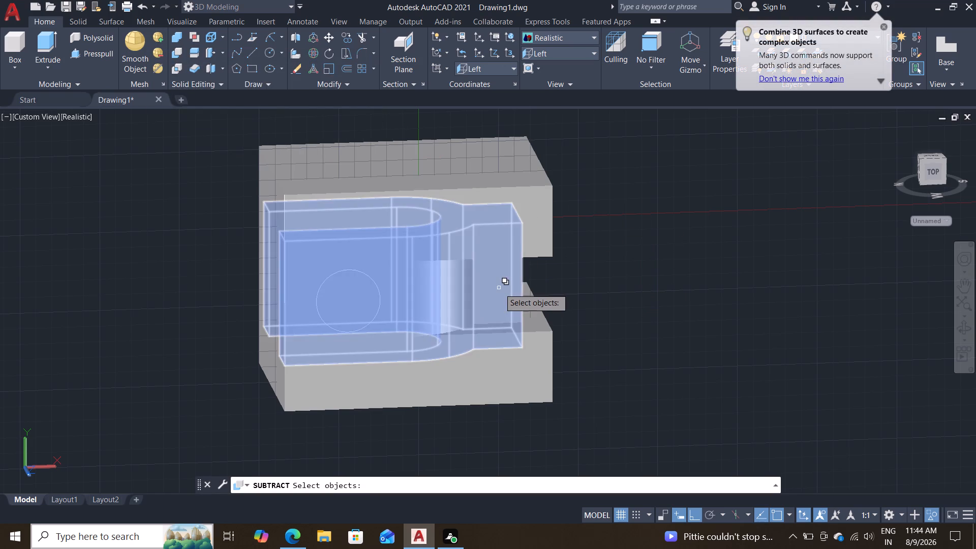
left_click(499, 288)
key("Return")
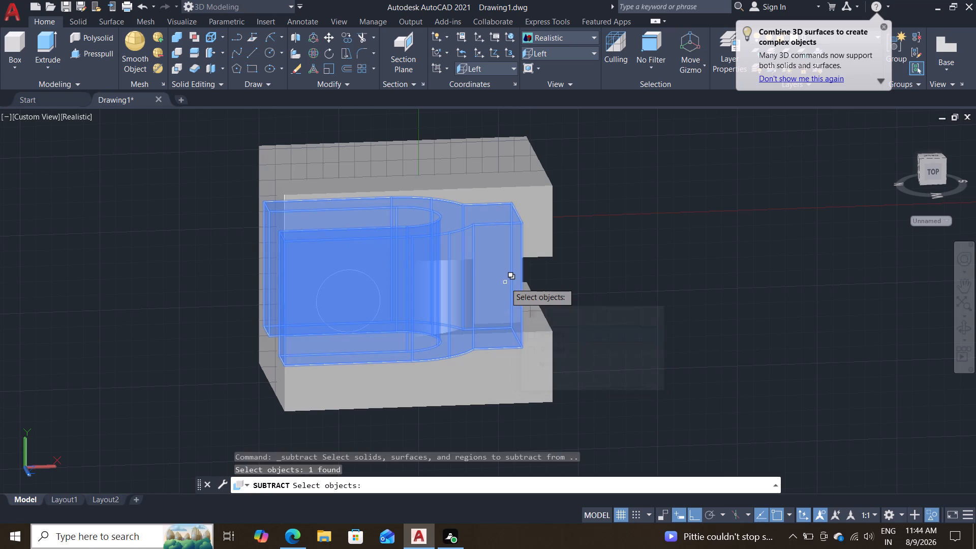
key("Return")
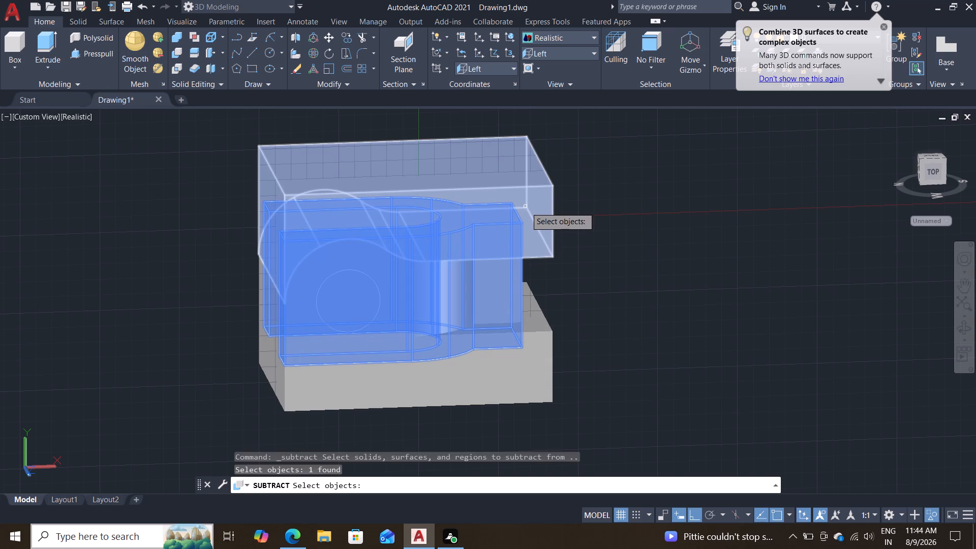
left_click(517, 201)
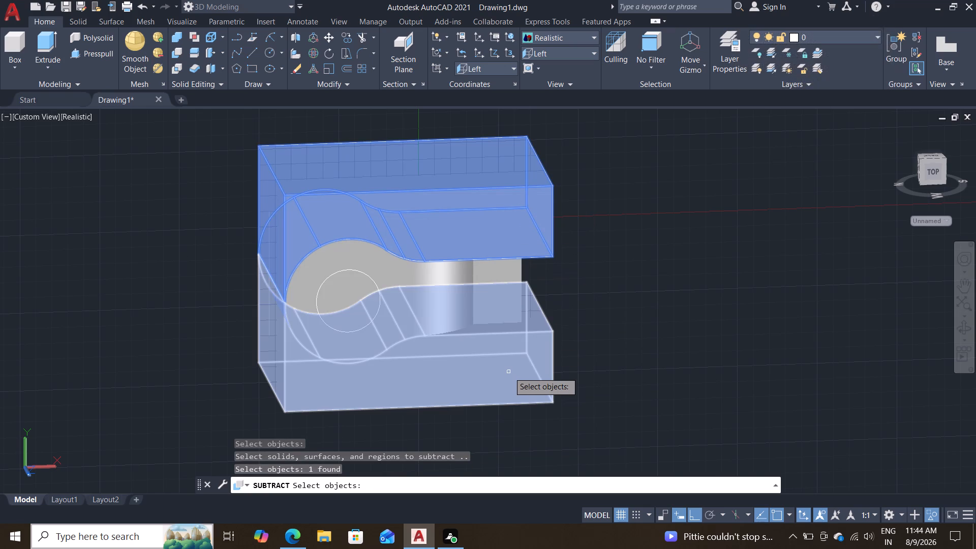
left_click(503, 366)
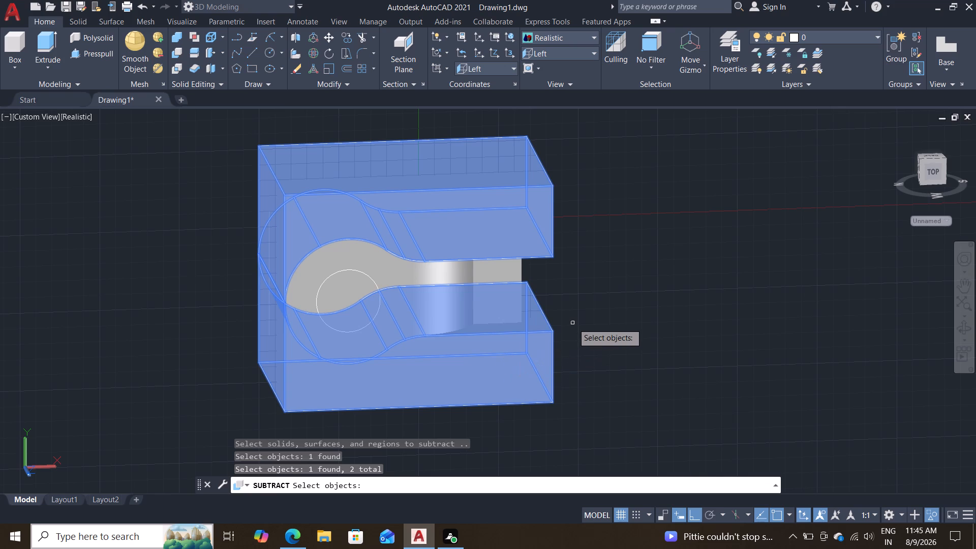
key("Return")
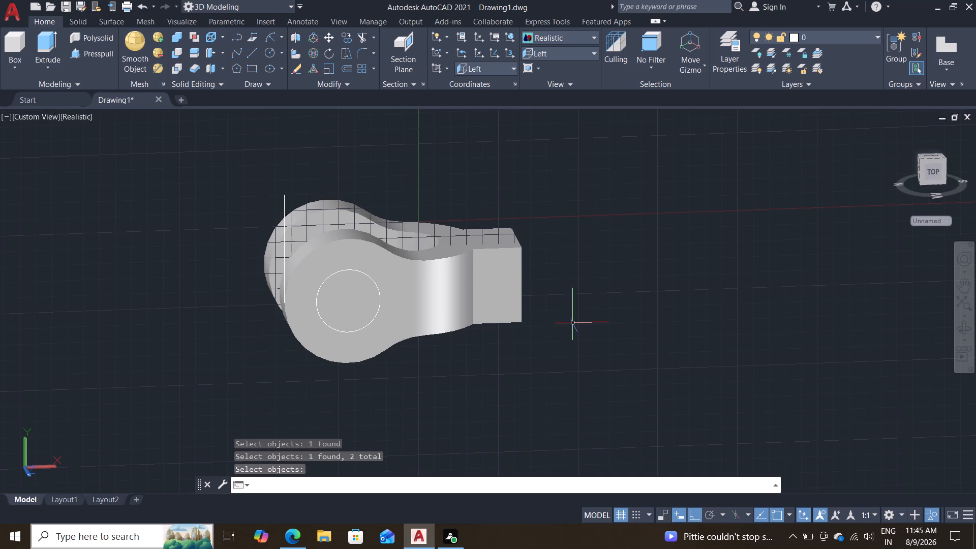
key("Escape")
Erase the leftover vertical line beside the fork's rounded eye end.
middle_click_drag(629, 228, 635, 265, "shift")
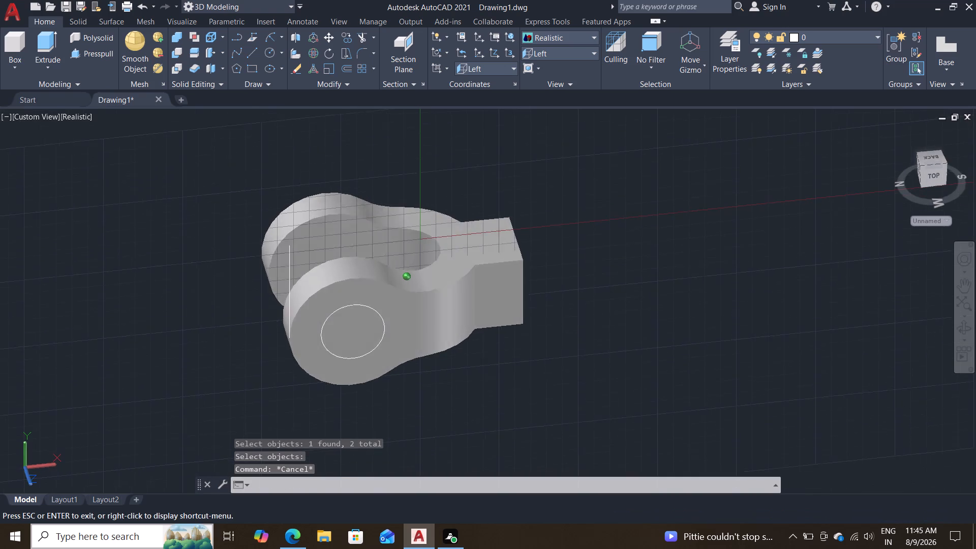
middle_click_drag(635, 265, 703, 245, "shift")
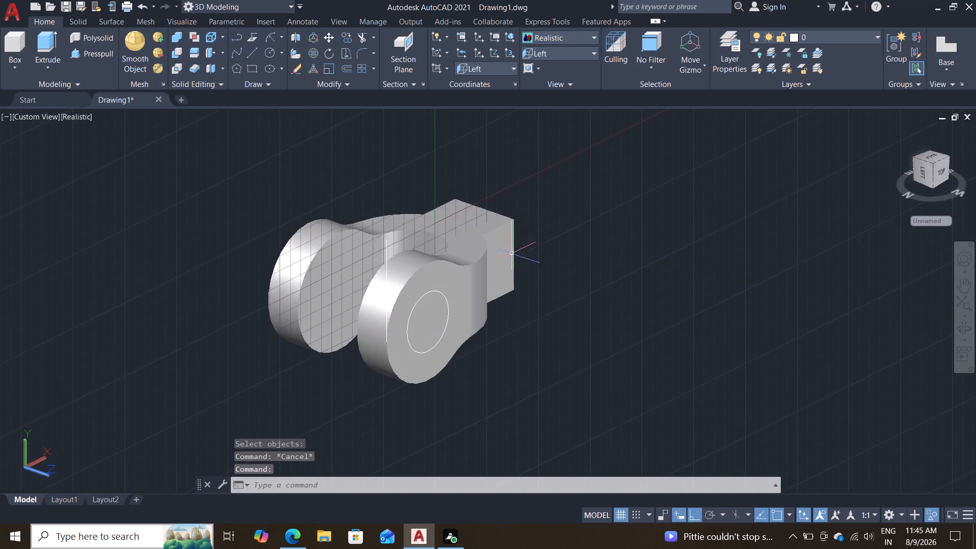
left_click(389, 247)
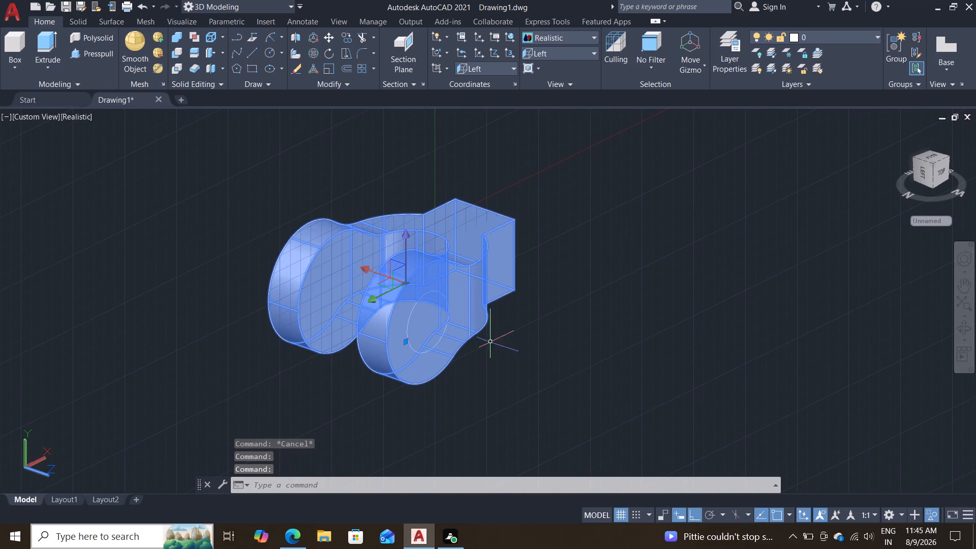
key("Escape")
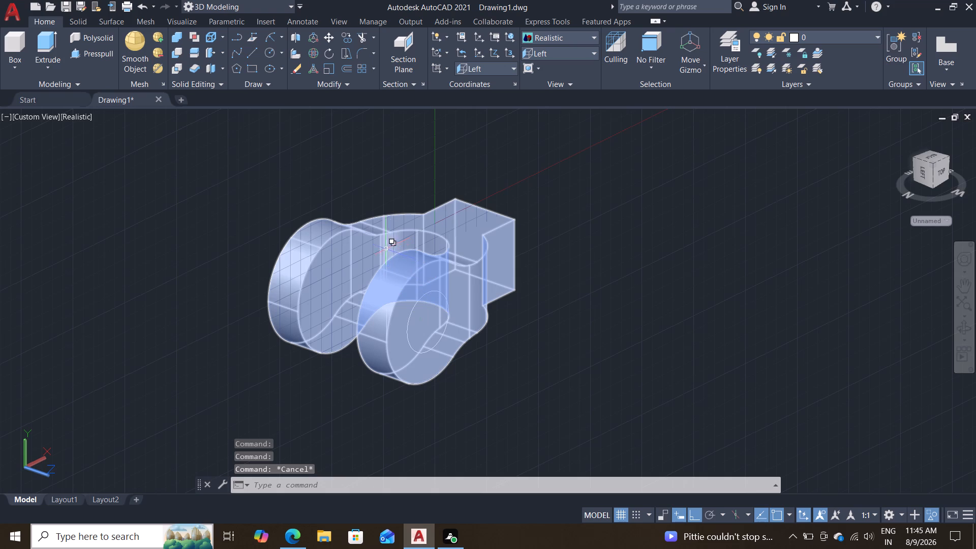
double_click(386, 249)
key("Delete")
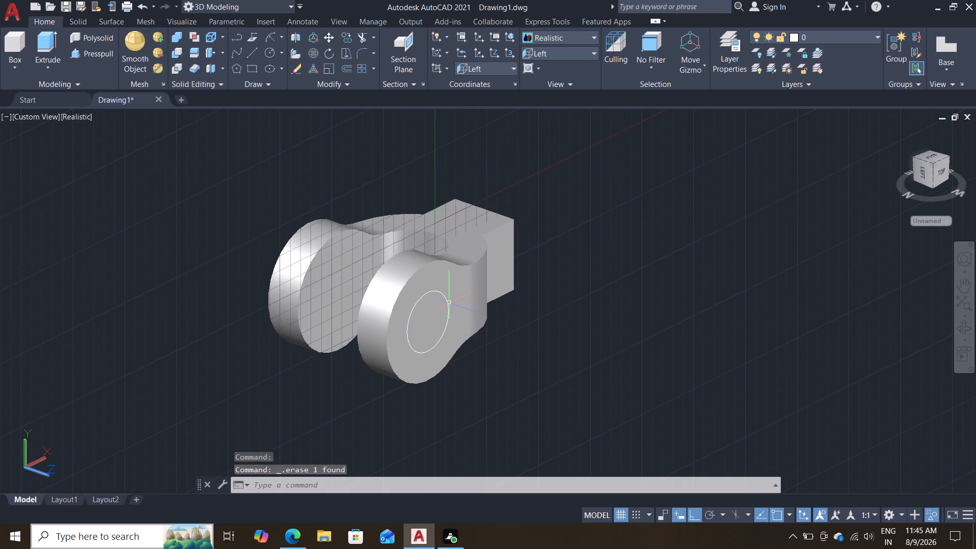
Examine the shaped fork solid from several sides.
middle_click_drag(537, 356, 465, 329, "shift")
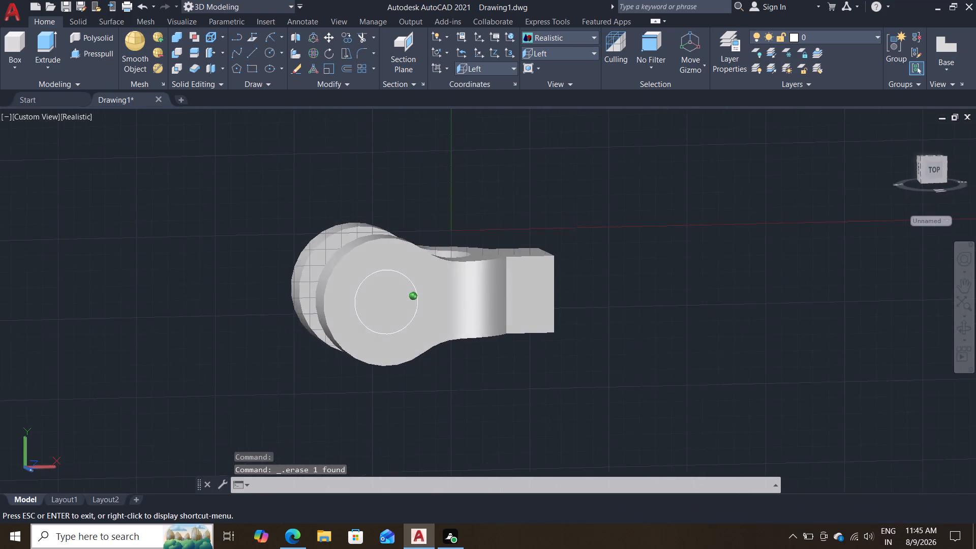
middle_click_drag(465, 329, 649, 367, "shift")
middle_click_drag(660, 365, 675, 361, "shift")
middle_click_drag(667, 366, 439, 369, "shift")
middle_click(438, 369, "shift")
scroll(468, 348, "down", 1)
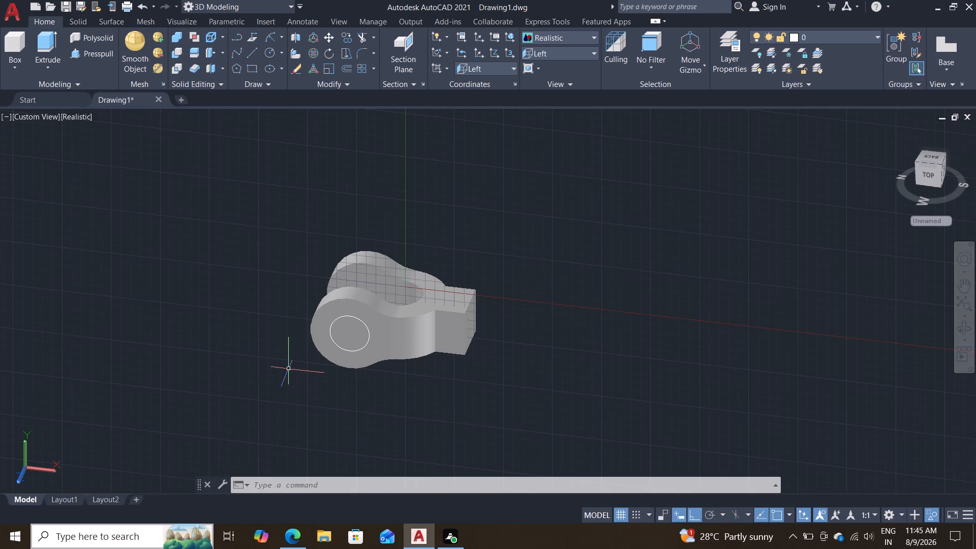
middle_click_drag(277, 339, 331, 362, "shift")
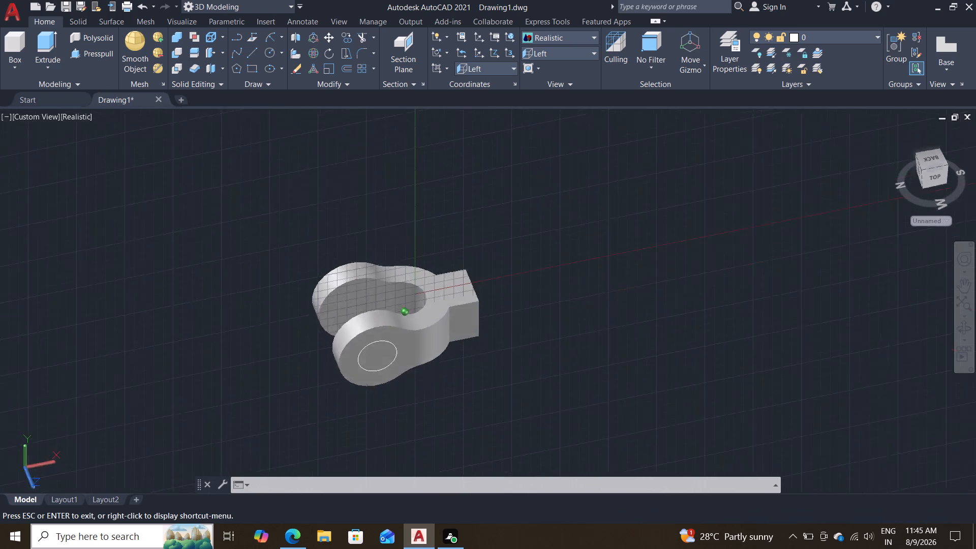
middle_click_drag(331, 362, 440, 334, "shift")
scroll(440, 334, "up", 1)
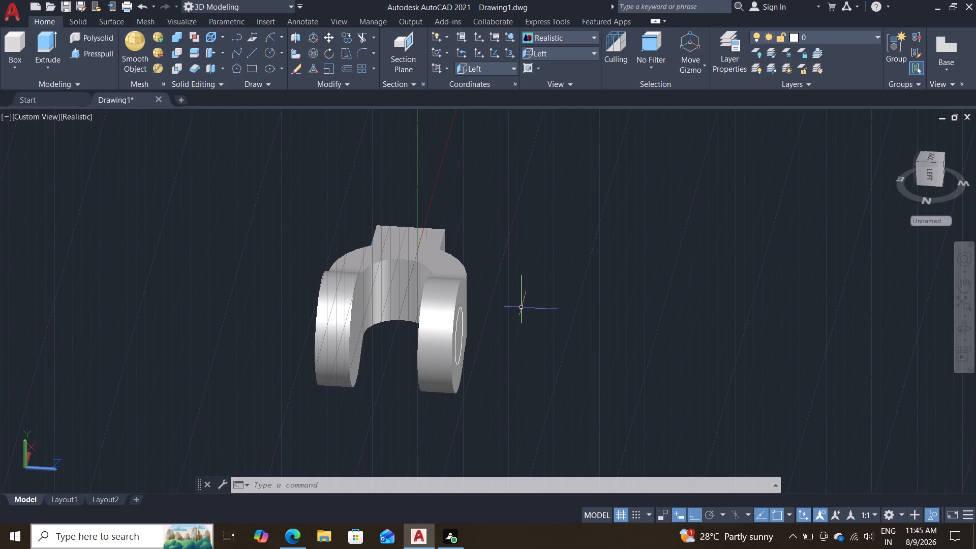
Press-pull the circle on the front eye through both fork arms to cut the pin hole.
middle_click_drag(517, 370, 435, 355, "shift")
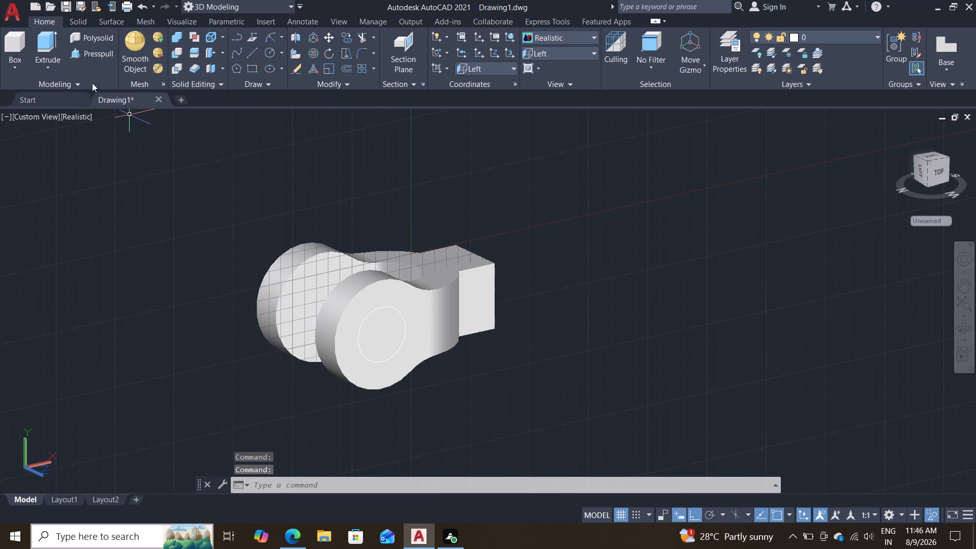
left_click(97, 59)
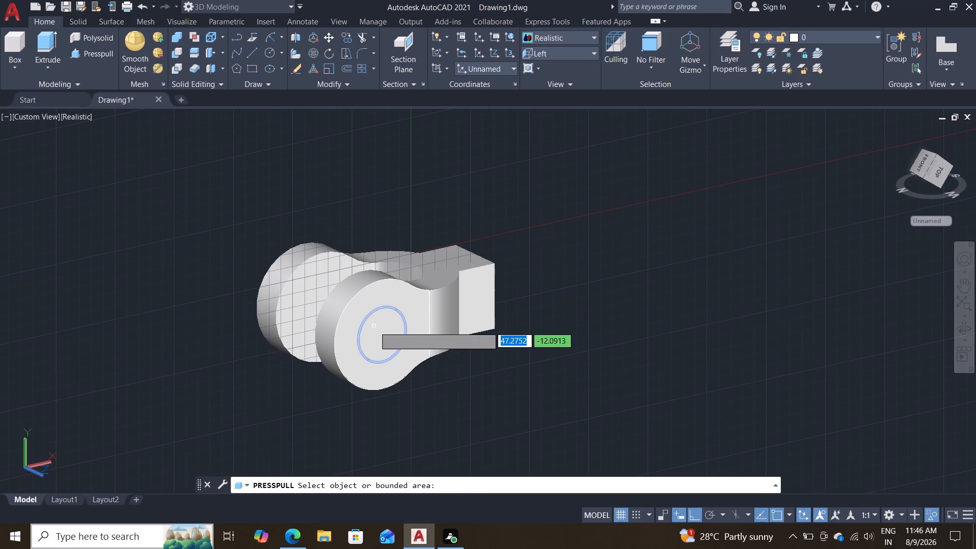
double_click(374, 326)
left_click(184, 273)
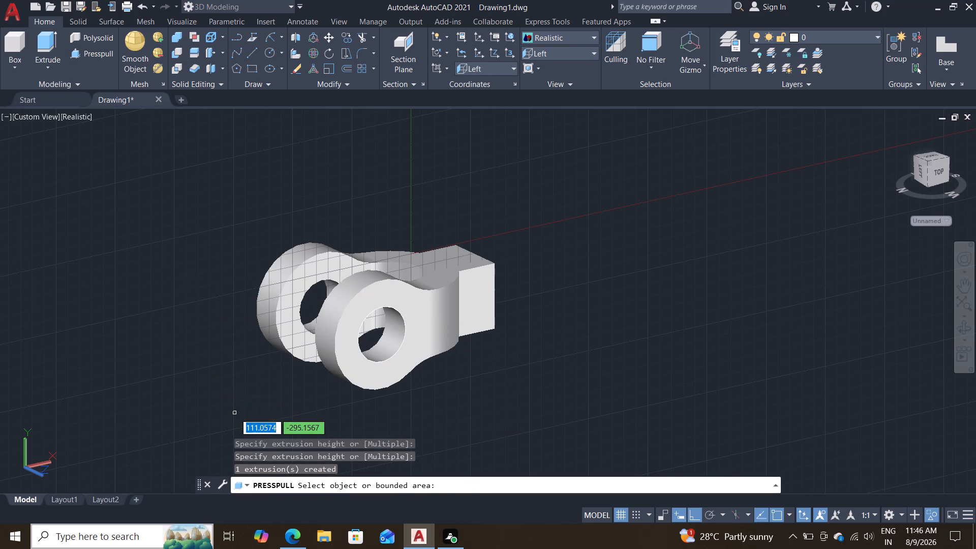
key("Escape")
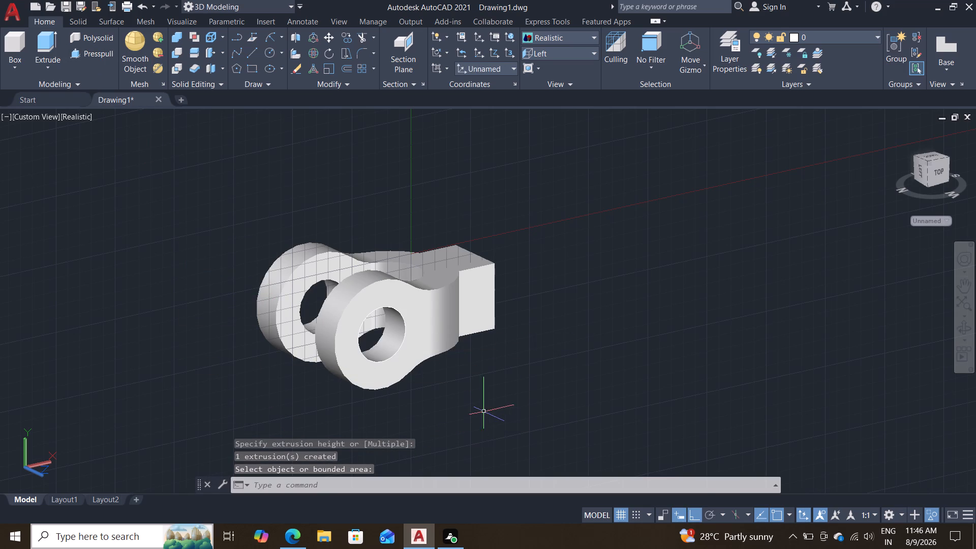
Examine the fork with its pin hole from several angles.
middle_click_drag(489, 409, 454, 466, "shift")
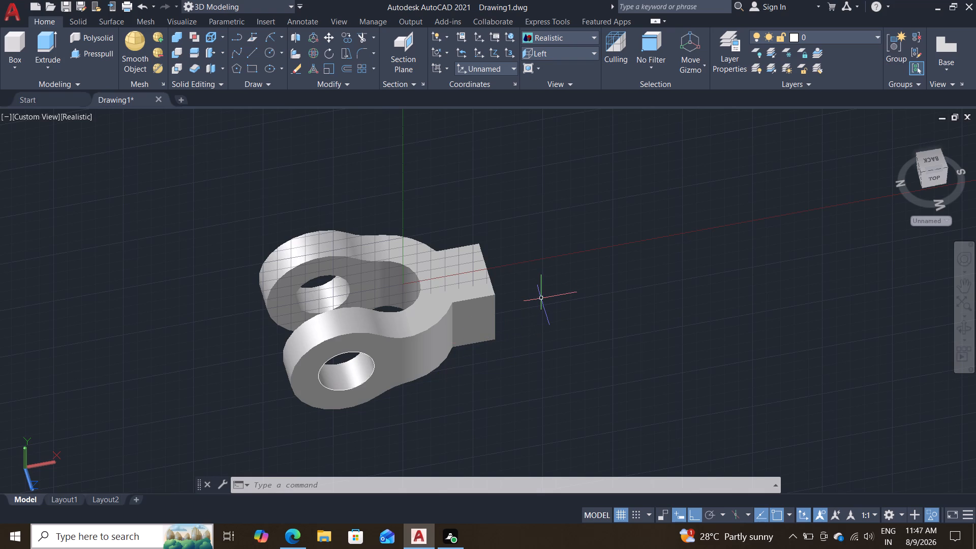
middle_click_drag(547, 297, 547, 299, "shift")
middle_click_drag(547, 299, 612, 277, "shift")
scroll(583, 314, "down", 1, "shift")
scroll(612, 277, "up", 1, "shift")
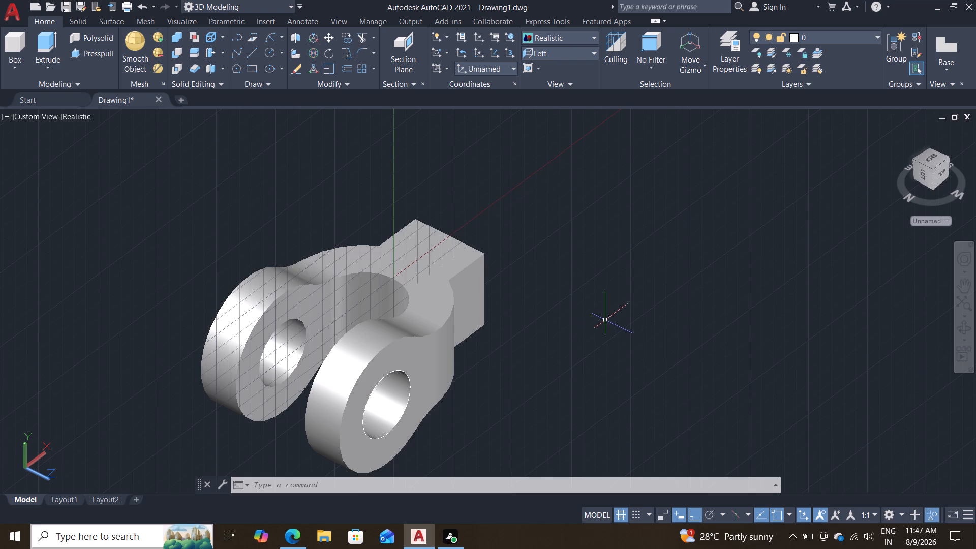
middle_click_drag(557, 347, 545, 349, "shift")
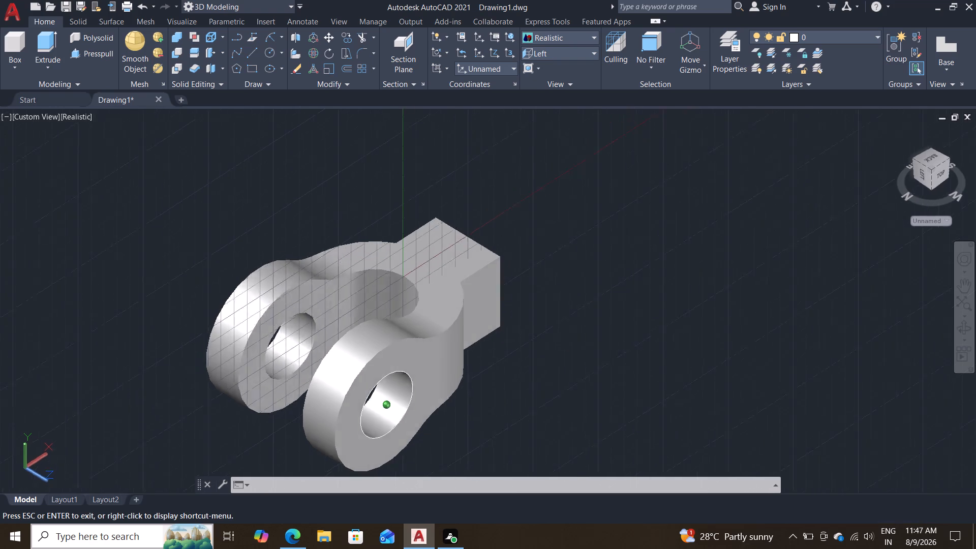
middle_click_drag(545, 349, 481, 336, "shift")
scroll(478, 334, "down", 3)
scroll(506, 342, "up", 4)
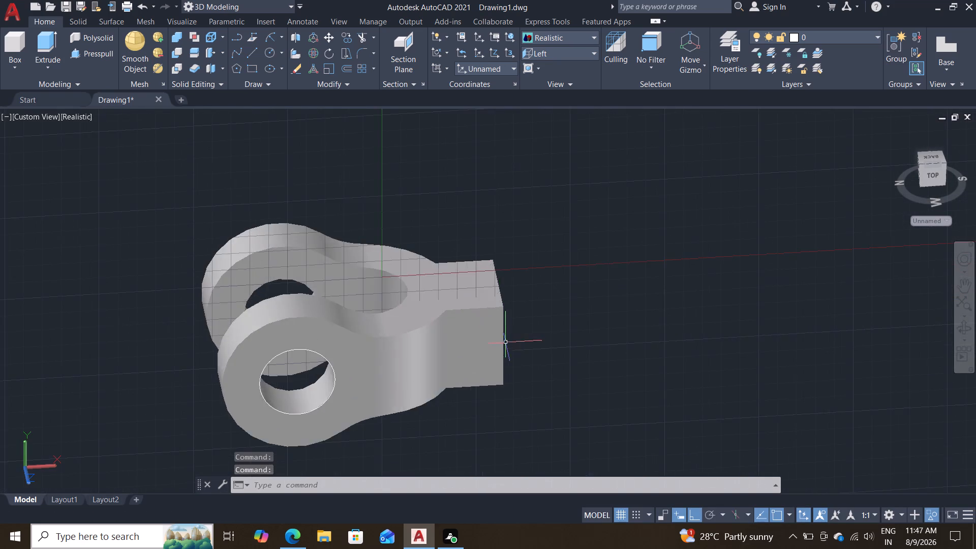
middle_click_drag(497, 350, 551, 315)
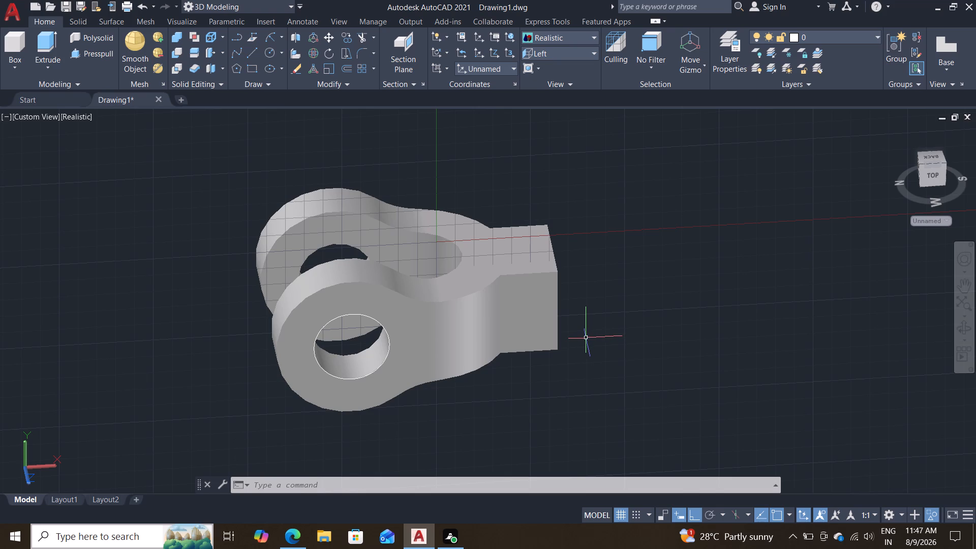
End object isolation to bring back the hidden eye profile.
right_click(363, 387)
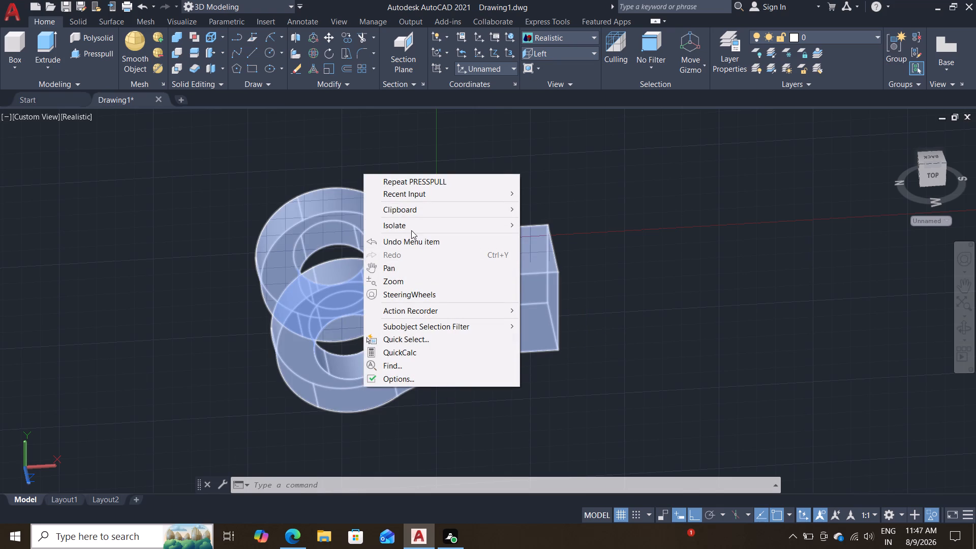
left_click(415, 224)
left_click(551, 252)
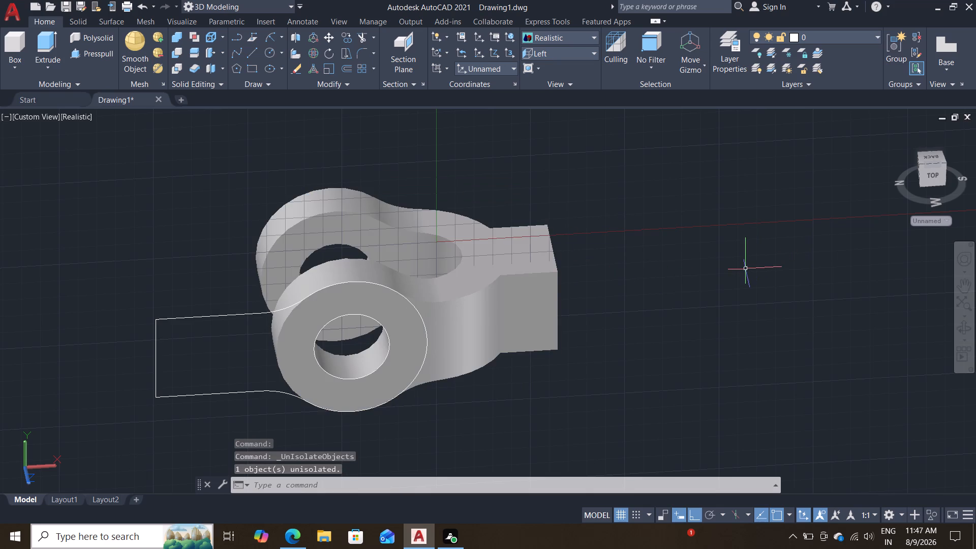
key("Escape")
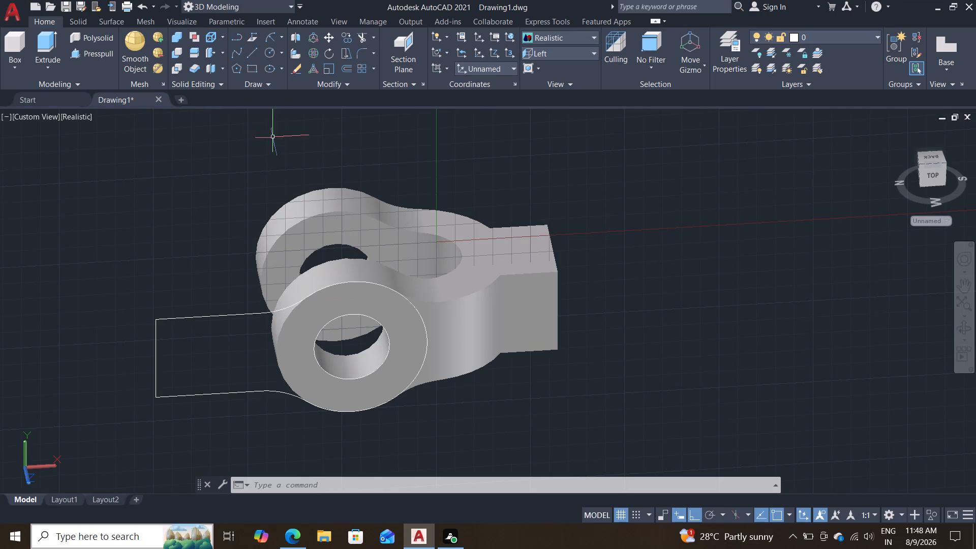
Extrude the closed eye profile with its rectangular shank 60 units back from the fork's front face.
left_click(52, 48)
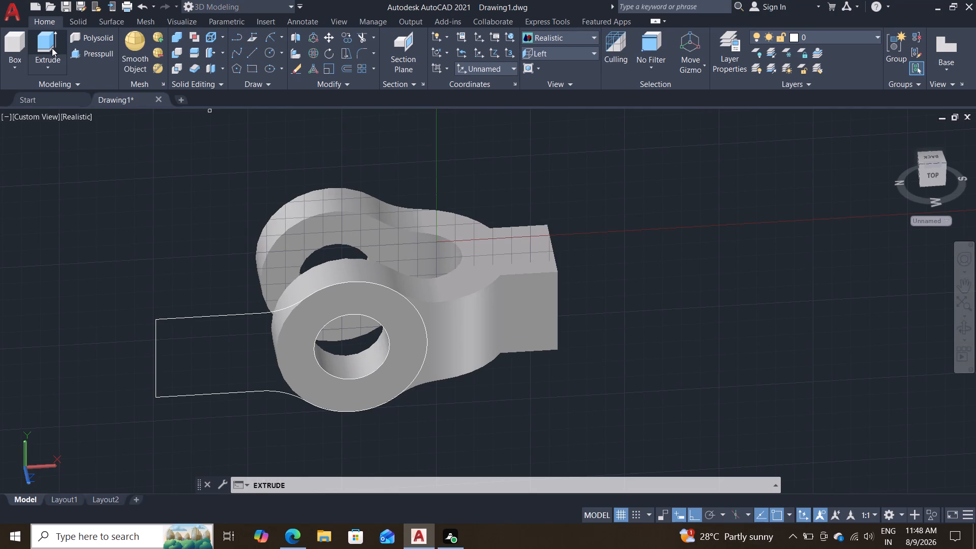
left_click(200, 317)
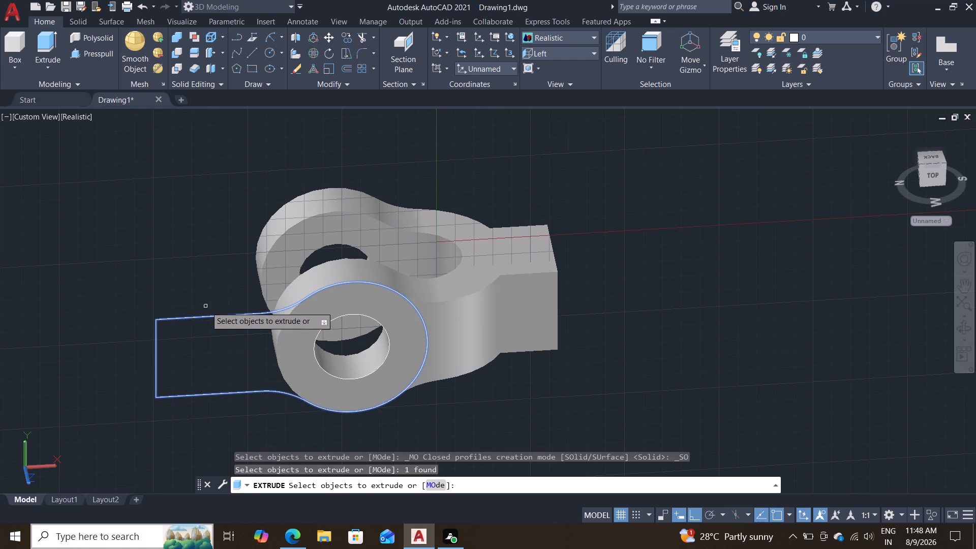
key("Return")
type("60")
key("Return")
key("Escape")
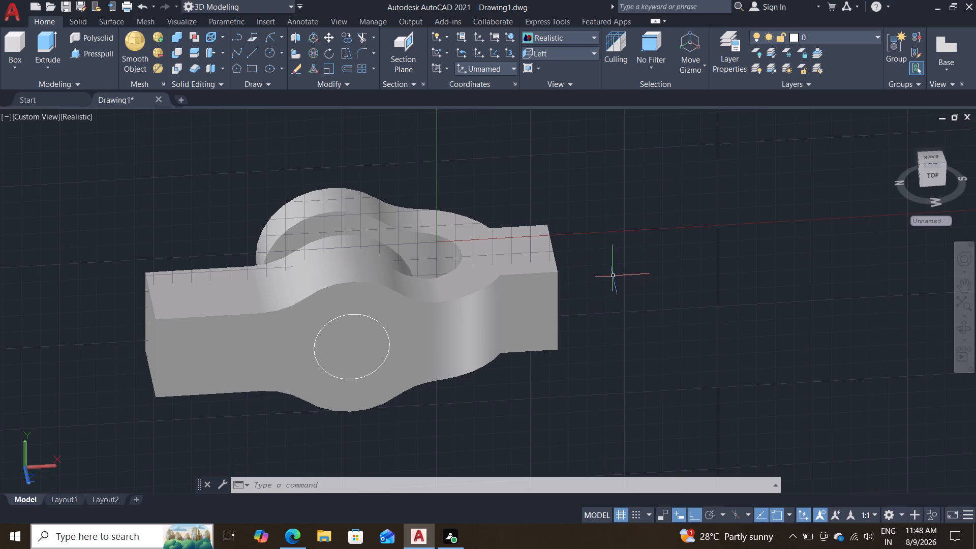
middle_click_drag(636, 246, 616, 334, "shift")
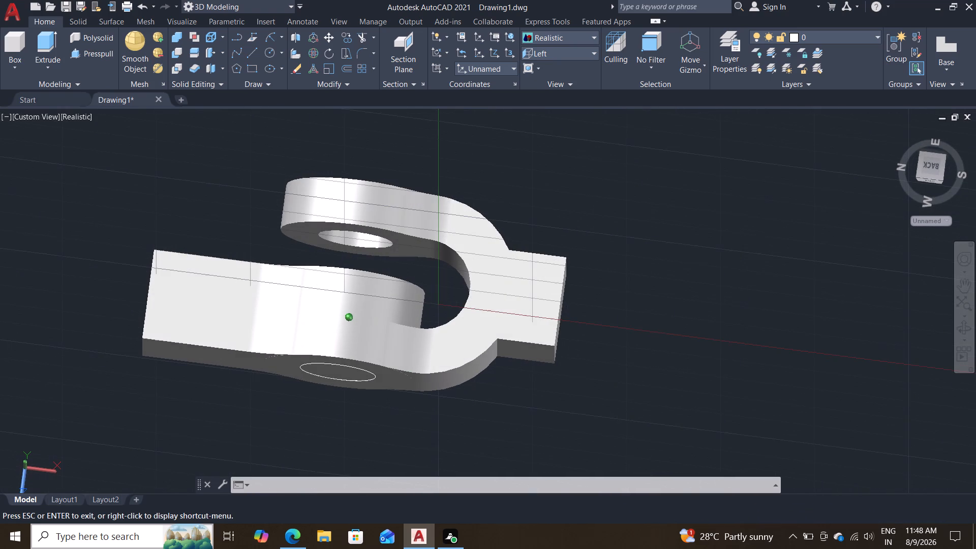
middle_click_drag(616, 334, 616, 335, "shift")
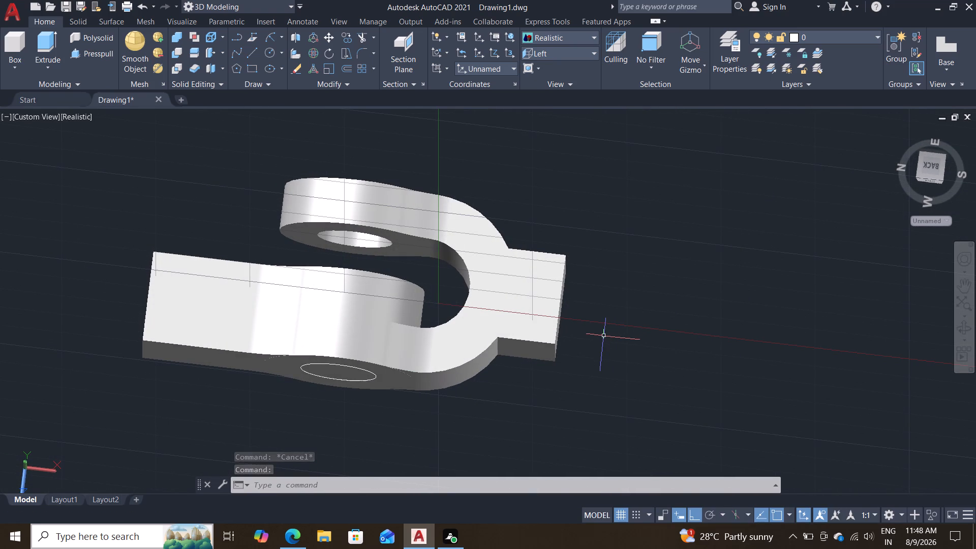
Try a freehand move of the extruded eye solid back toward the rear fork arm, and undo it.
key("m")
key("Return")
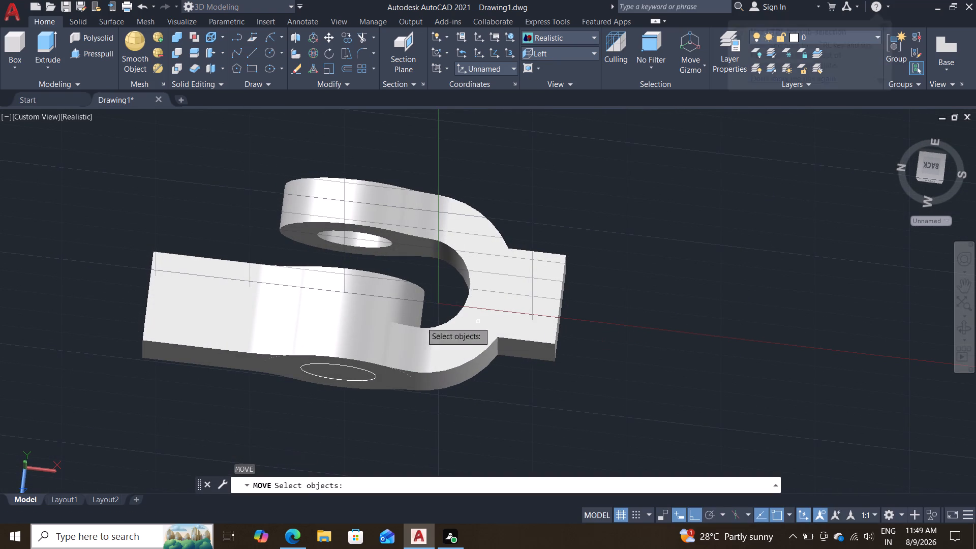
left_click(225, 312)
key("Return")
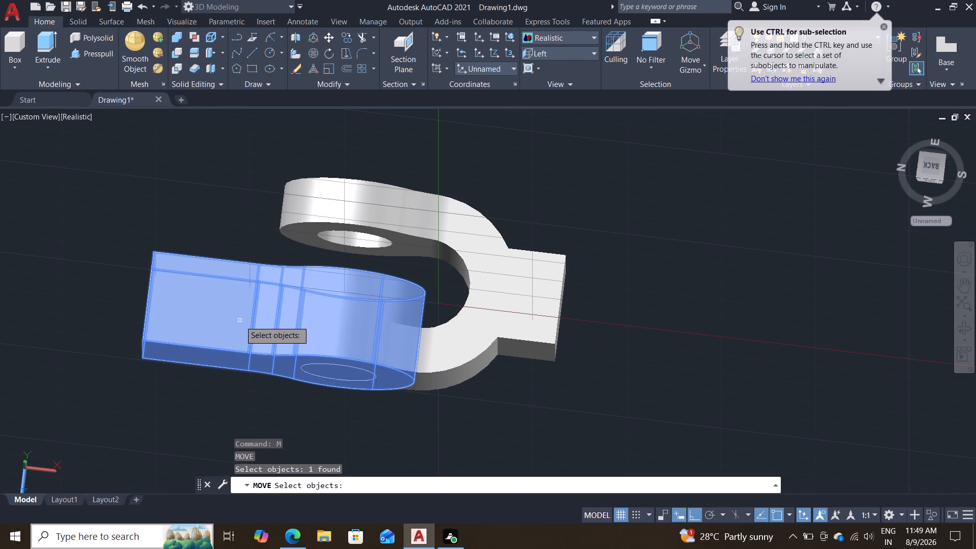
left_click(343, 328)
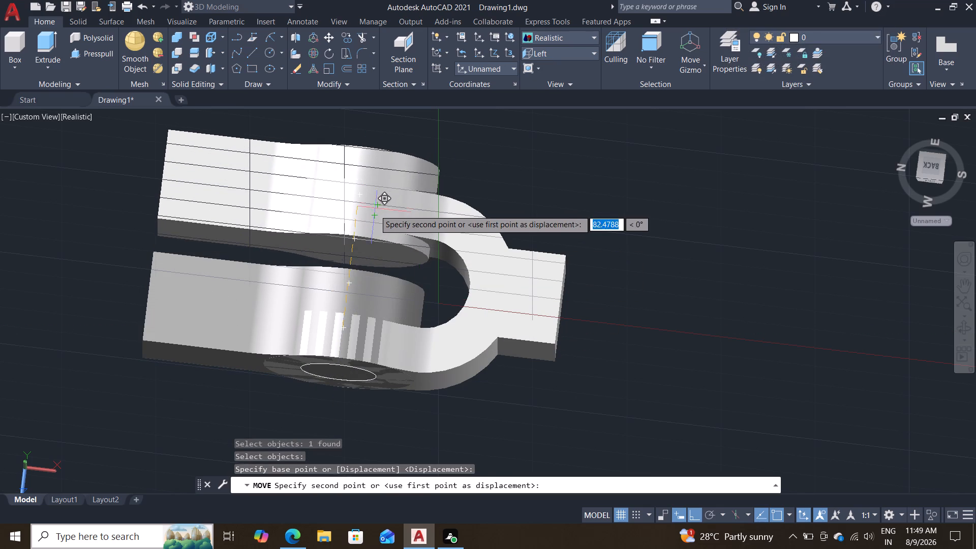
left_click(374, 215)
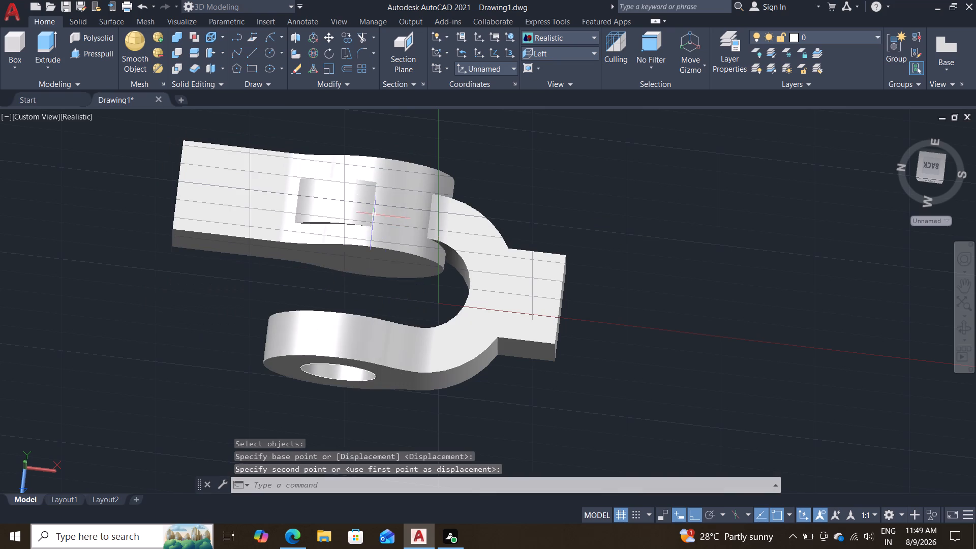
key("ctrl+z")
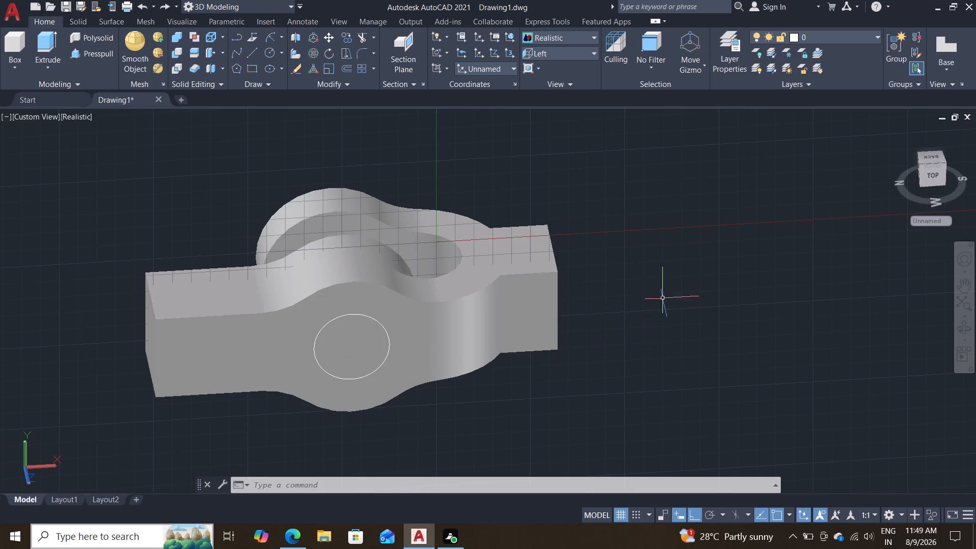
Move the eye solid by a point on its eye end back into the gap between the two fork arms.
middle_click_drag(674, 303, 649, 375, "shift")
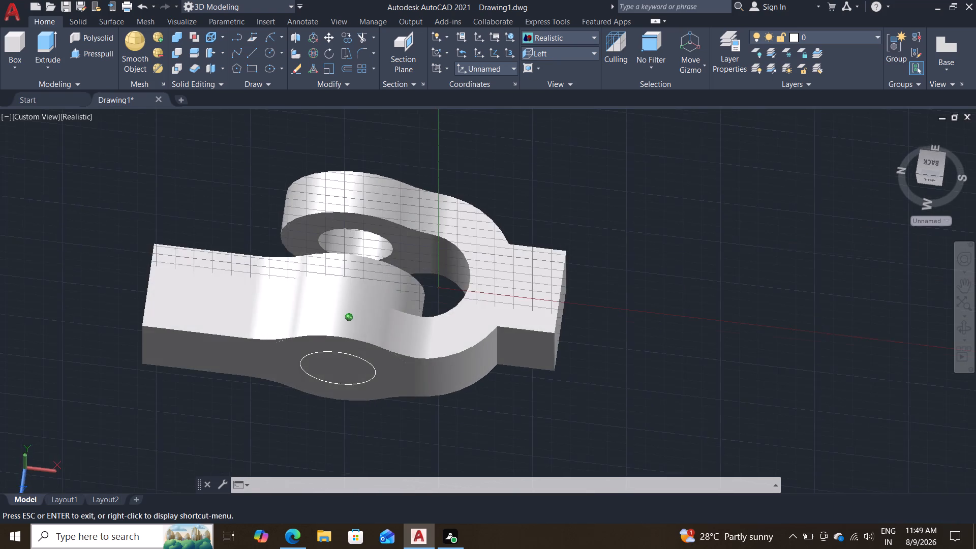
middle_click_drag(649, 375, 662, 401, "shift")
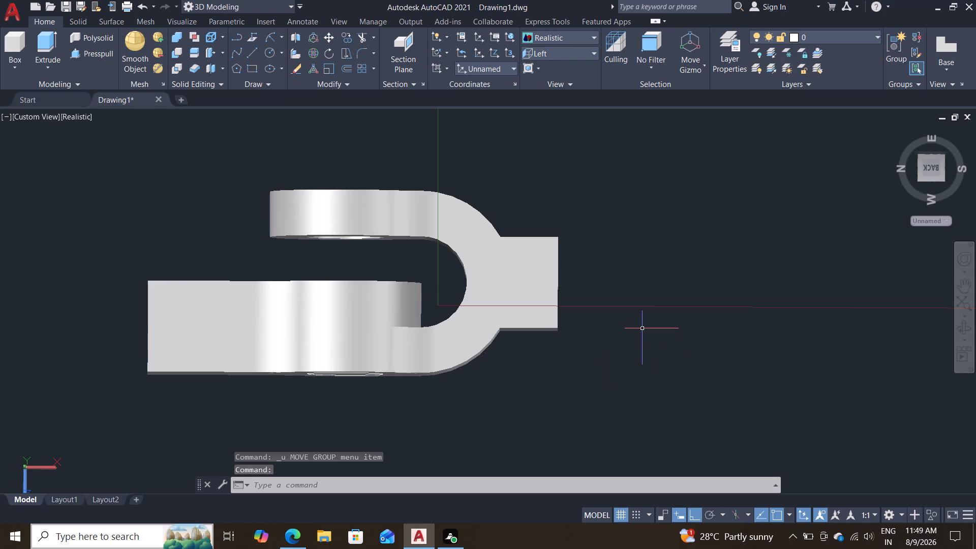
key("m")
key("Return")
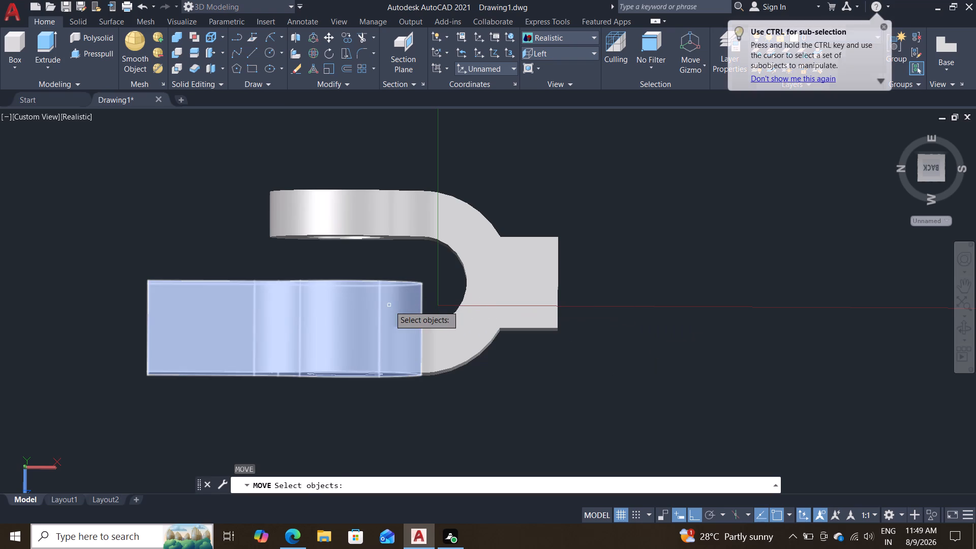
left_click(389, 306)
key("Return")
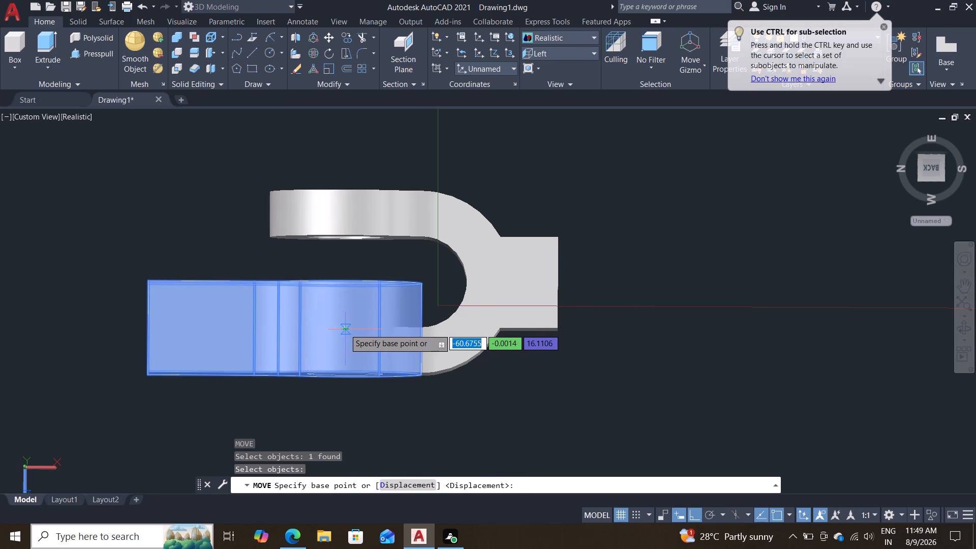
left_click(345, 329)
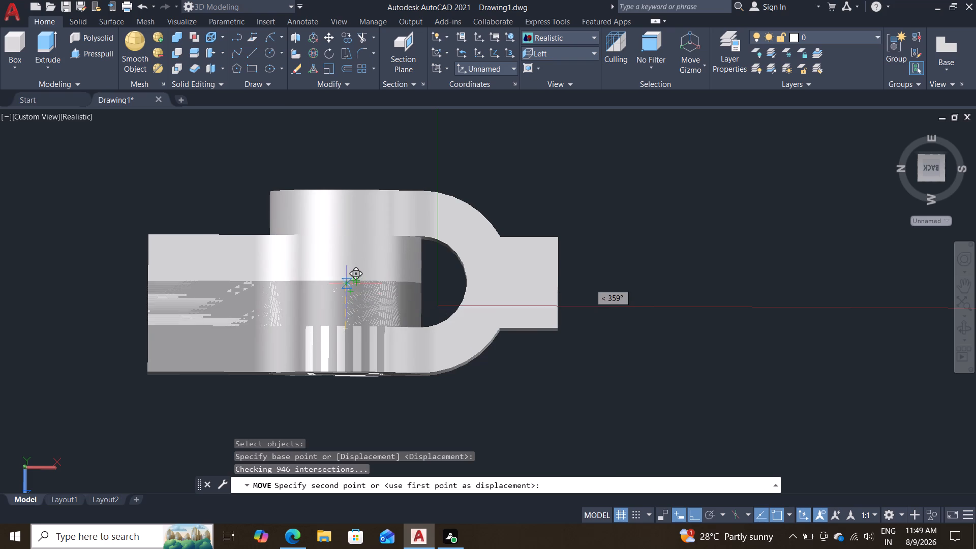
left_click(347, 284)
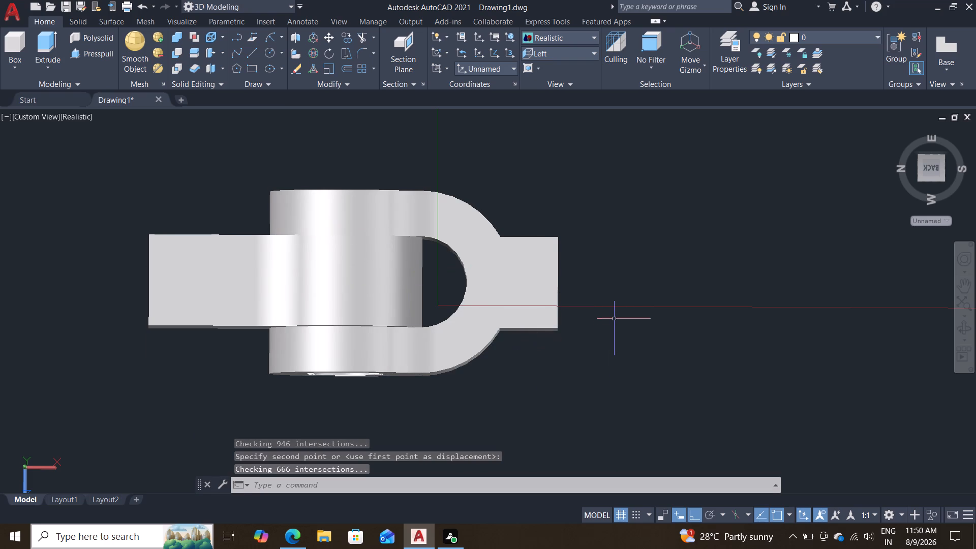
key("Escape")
Examine the eye's fit between the fork arms from several angles.
middle_click_drag(552, 379, 552, 379, "shift")
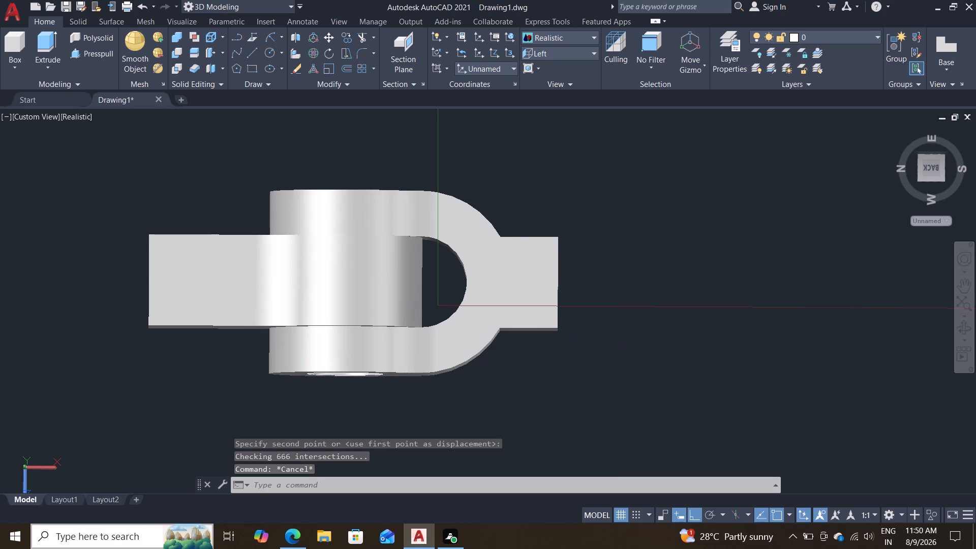
middle_click_drag(552, 379, 485, 382, "shift")
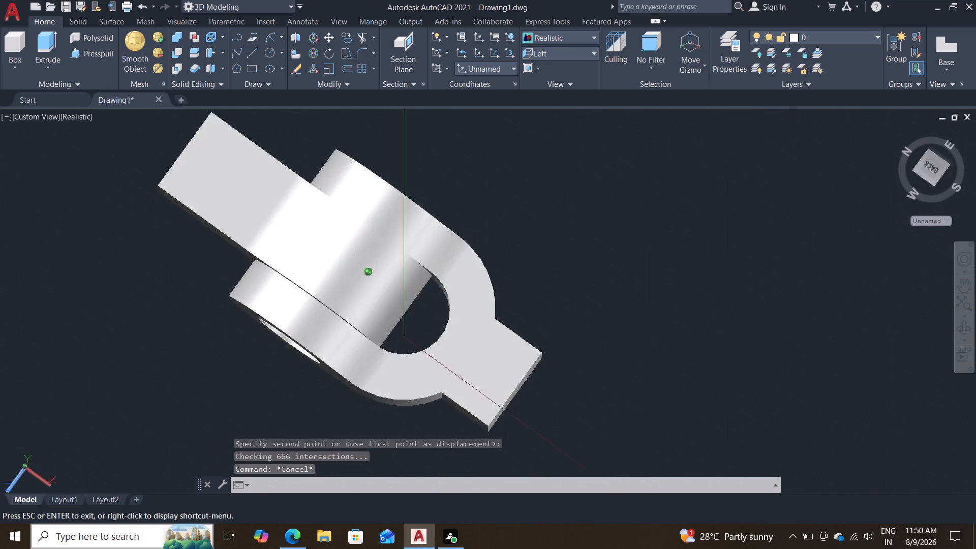
middle_click_drag(485, 382, 430, 413, "shift")
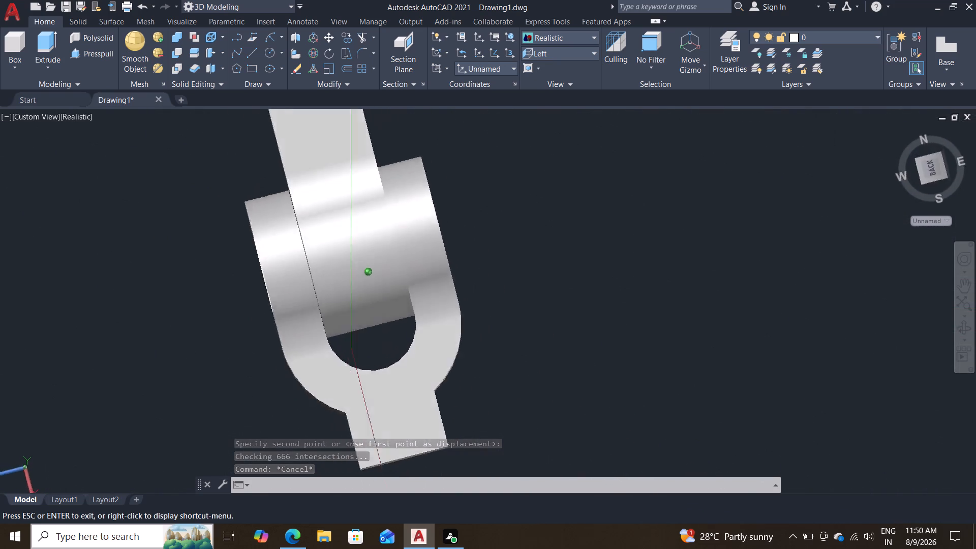
middle_click_drag(430, 413, 577, 387, "shift")
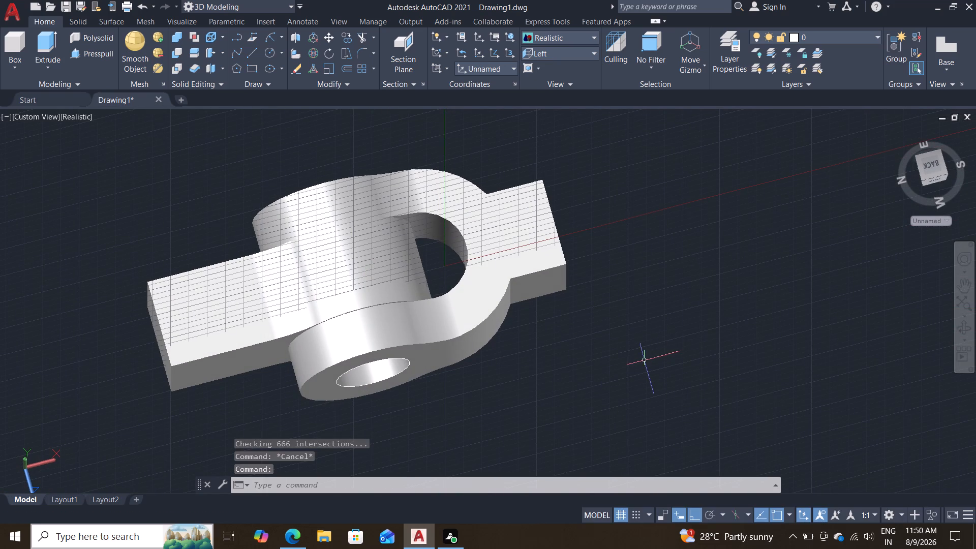
middle_click_drag(485, 395, 626, 260, "shift")
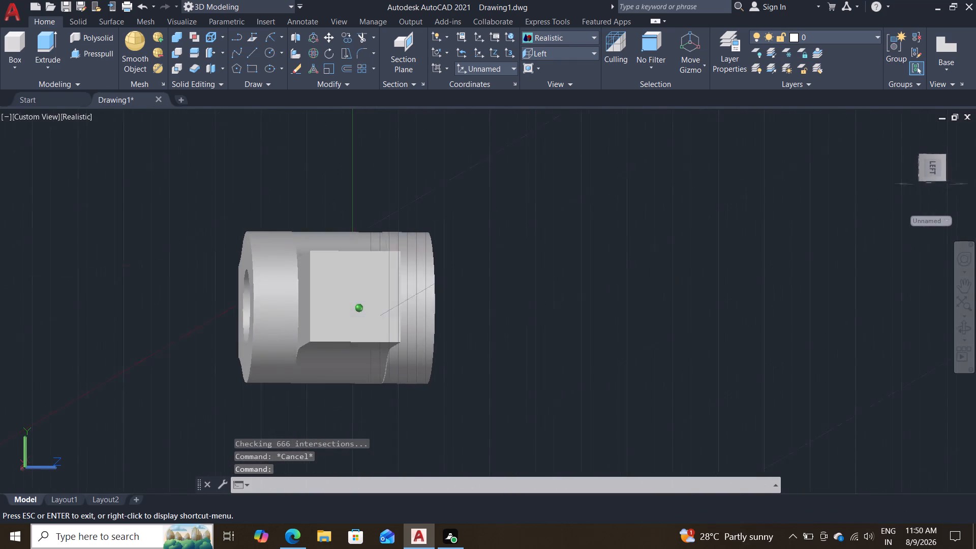
middle_click_drag(626, 260, 608, 391, "shift")
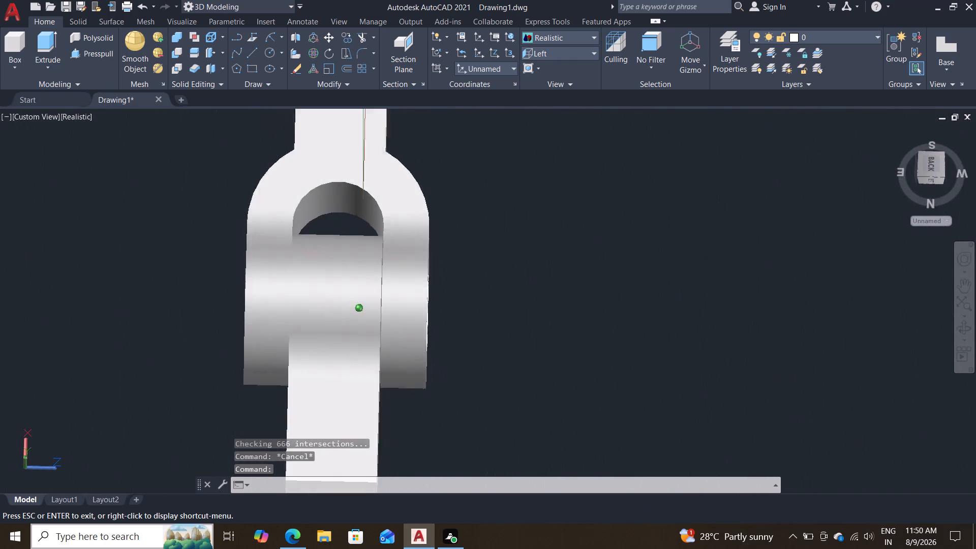
middle_click_drag(608, 391, 464, 340, "shift")
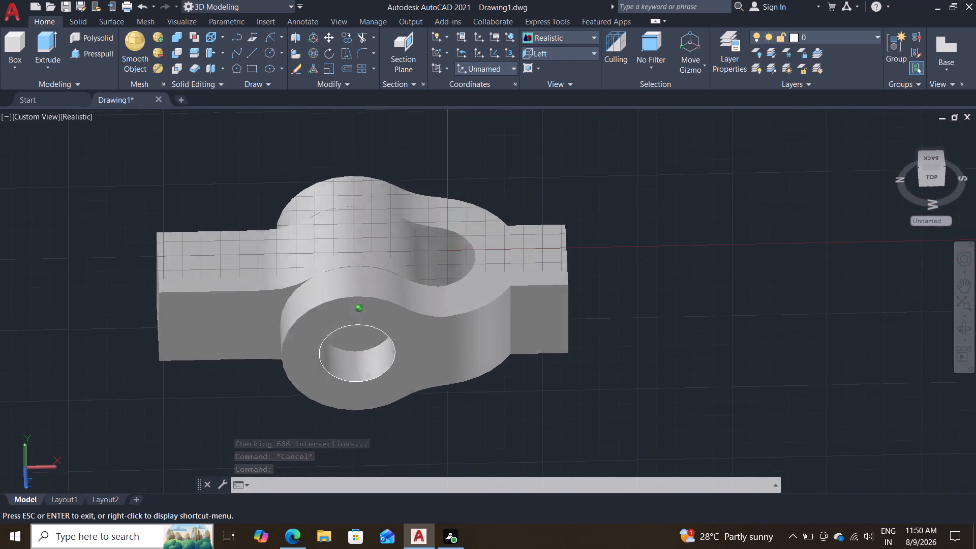
middle_click_drag(464, 340, 463, 344, "shift")
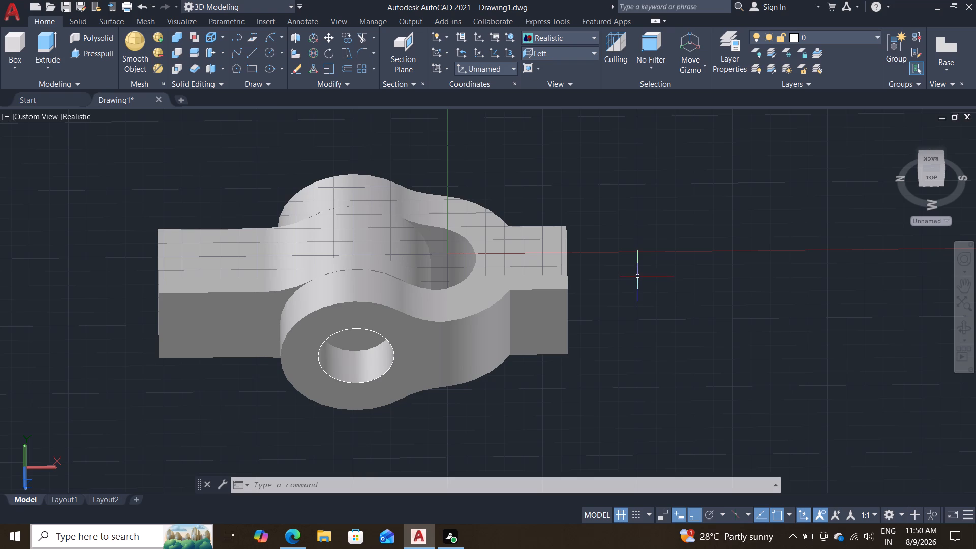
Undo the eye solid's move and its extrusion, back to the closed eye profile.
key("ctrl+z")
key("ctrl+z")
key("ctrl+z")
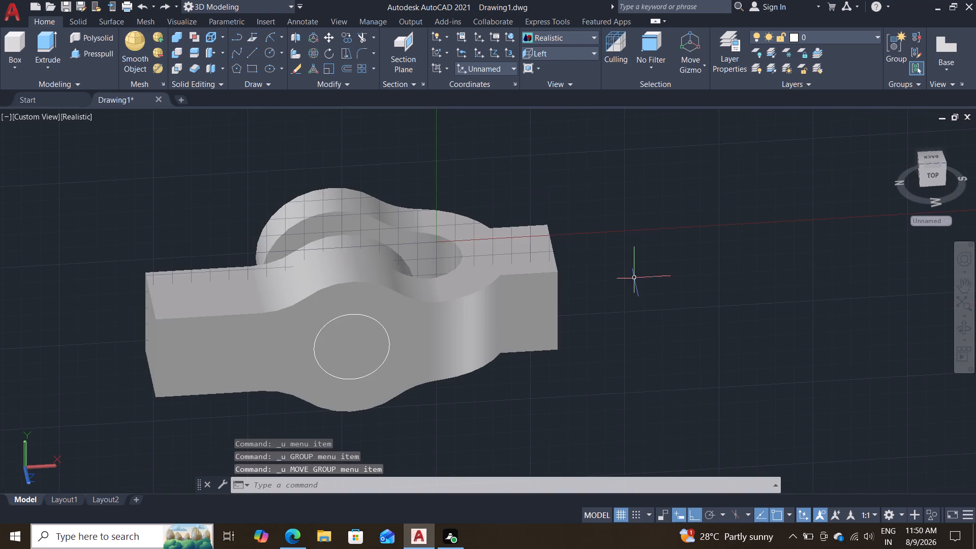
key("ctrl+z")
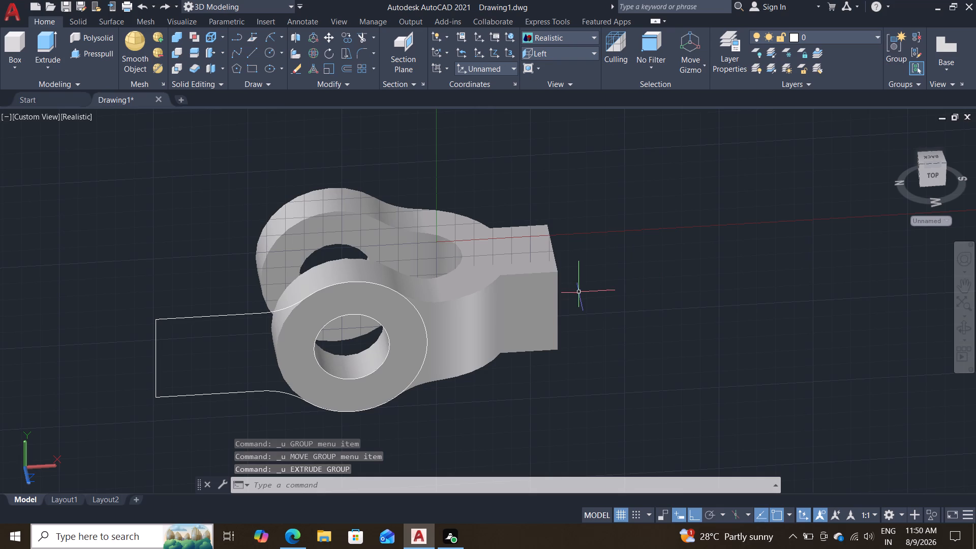
Extrude the closed eye profile with its rectangular shank 60 units back from the fork's front face.
left_click(41, 46)
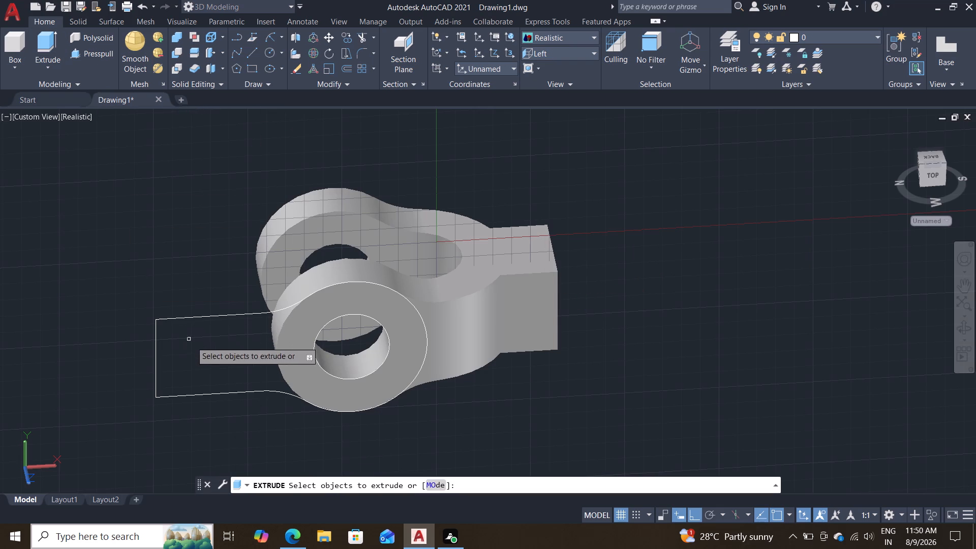
left_click(241, 315)
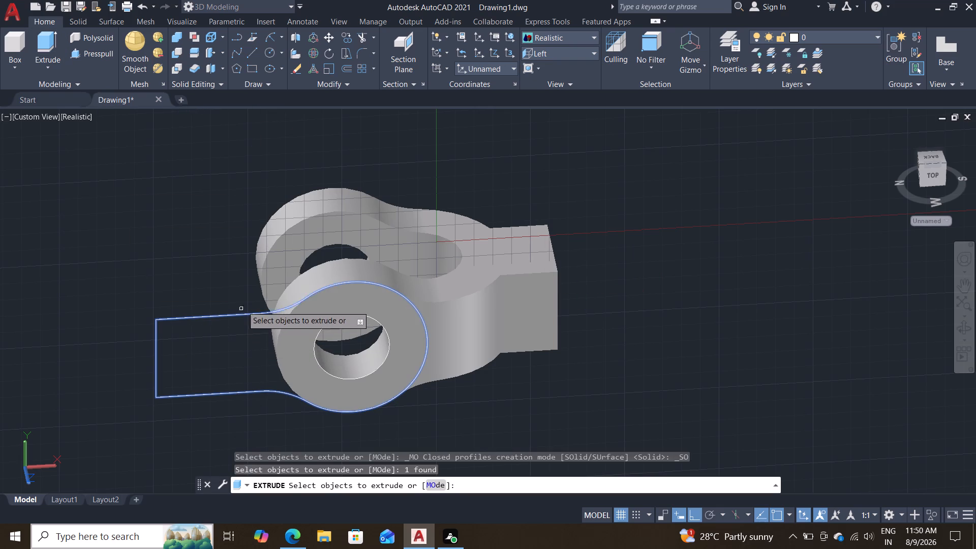
key("Return")
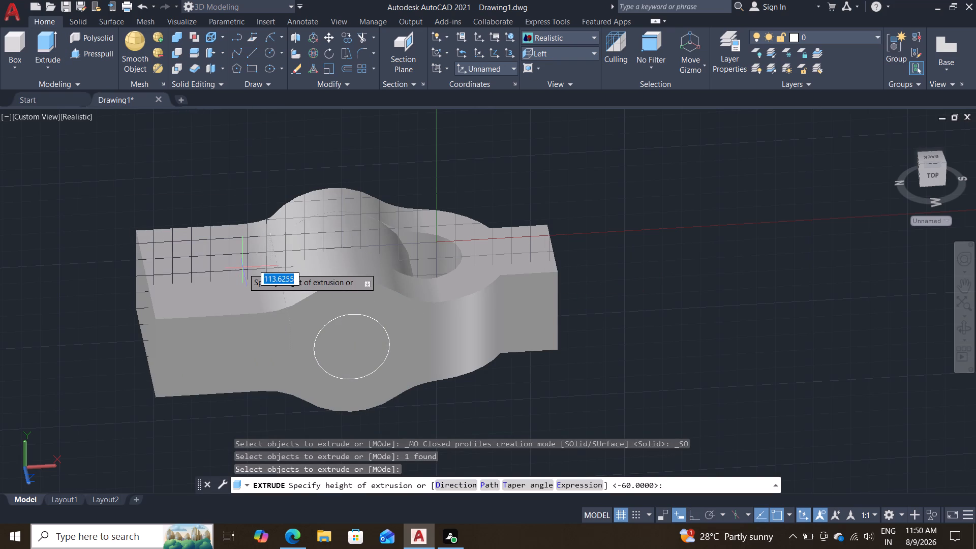
type("60")
key("Return")
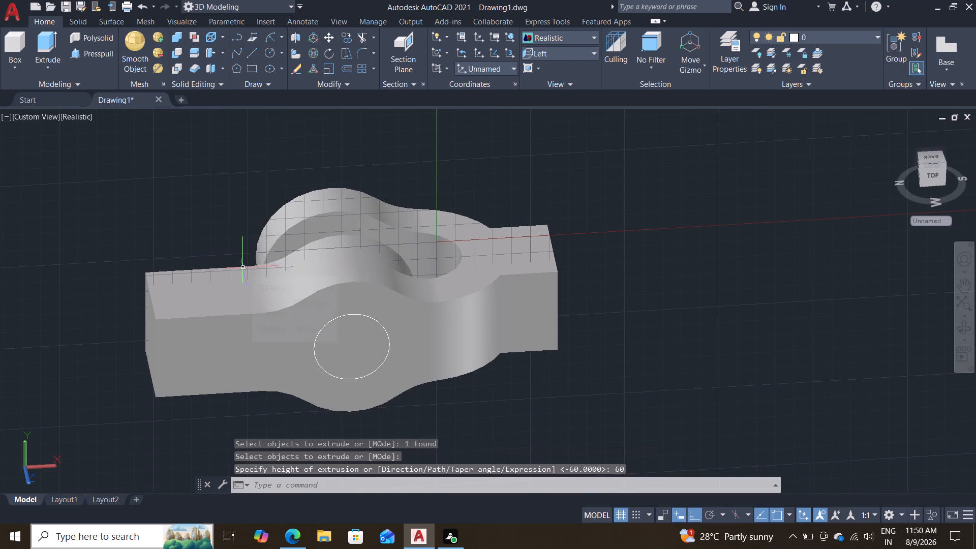
key("Escape")
Move the extruded eye solid 30 units back from the fork's front face, into the gap between the fork arms.
middle_click_drag(585, 217, 580, 272, "shift")
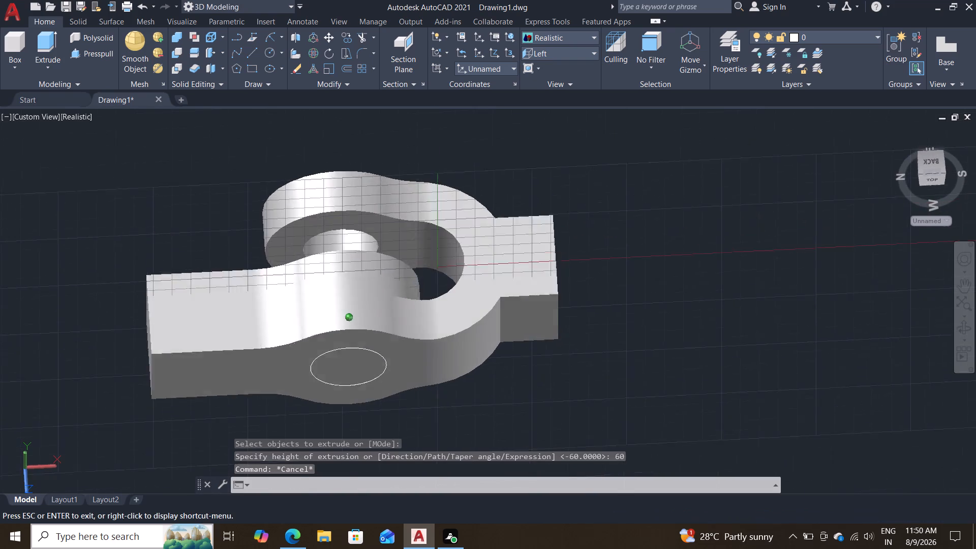
middle_click_drag(580, 272, 577, 280, "shift")
key("m")
key("Return")
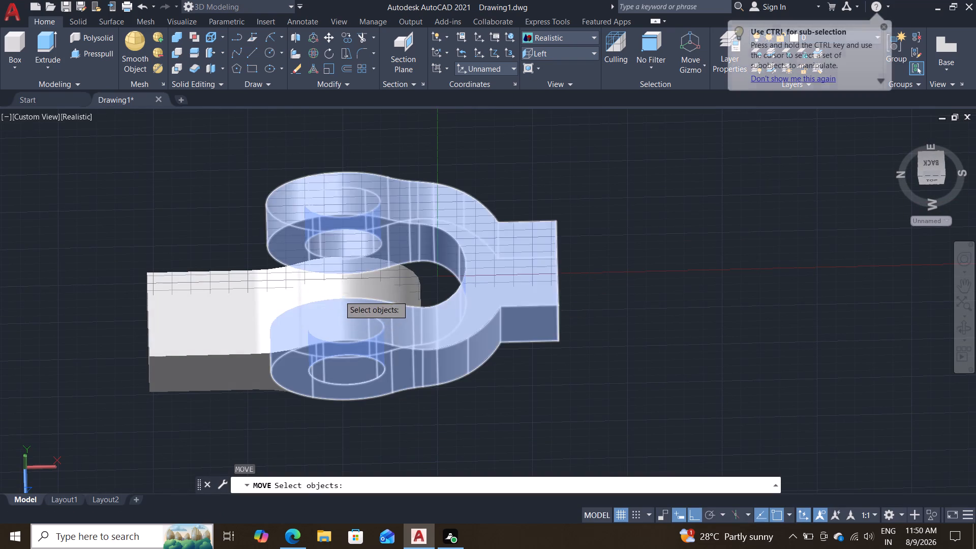
double_click(224, 306)
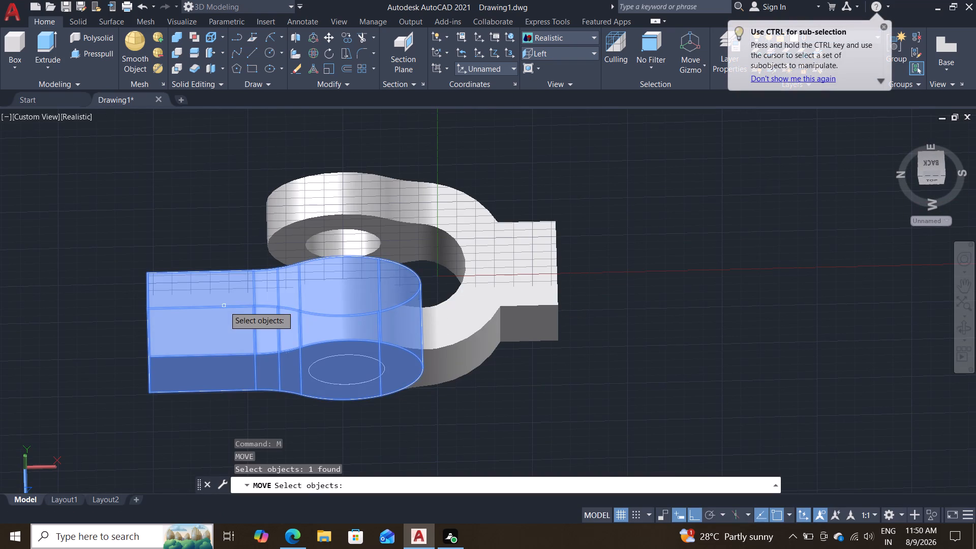
key("Return")
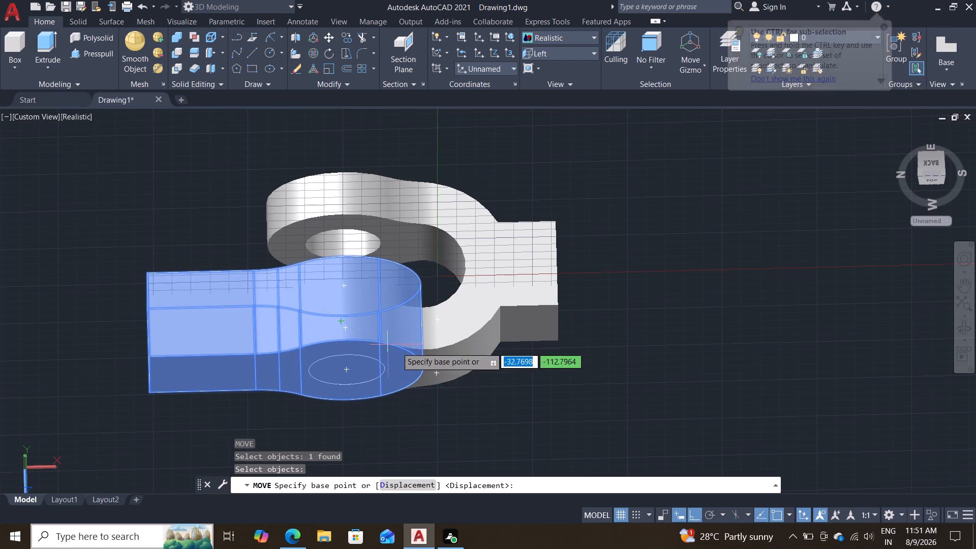
middle_click_drag(434, 377, 422, 353, "shift")
scroll(423, 352, "up", 1, "shift")
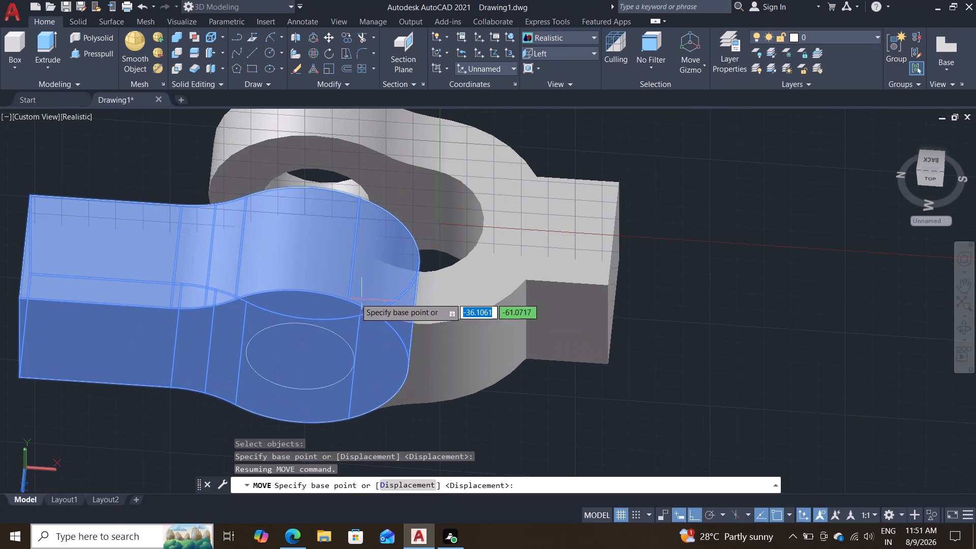
left_click(302, 243)
type("30")
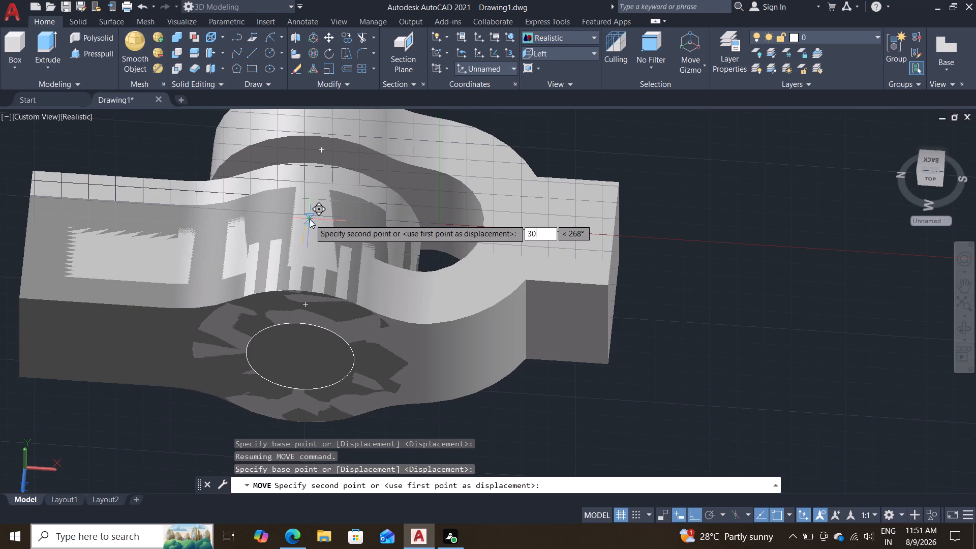
key("Return")
key("Escape")
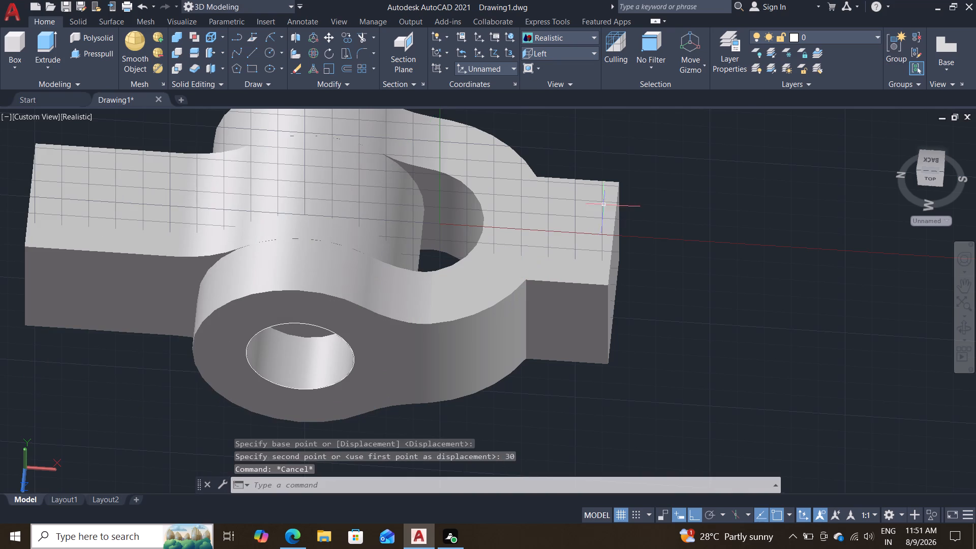
Hide the fork solid, leaving the eye solid and the pin-hole circle on display.
middle_click_drag(653, 140, 658, 242, "shift")
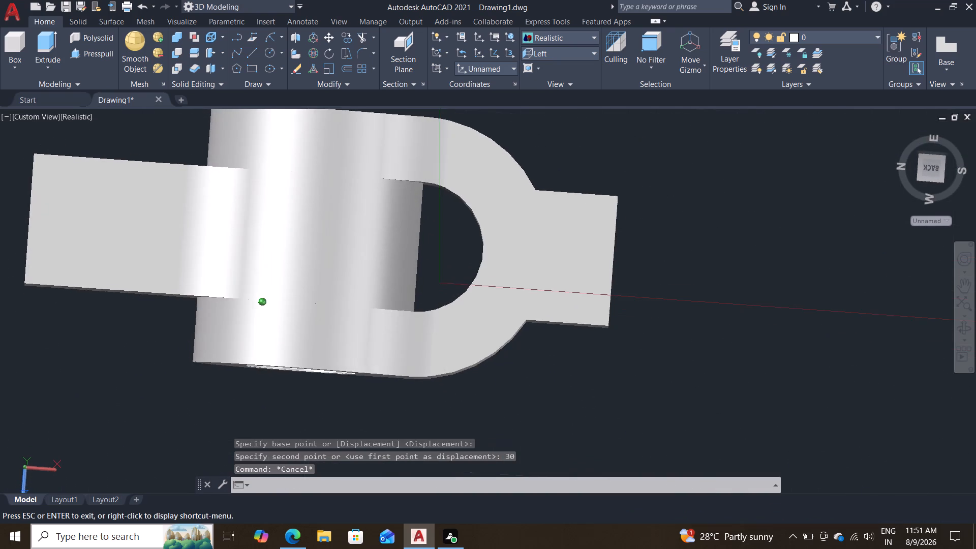
middle_click_drag(658, 242, 704, 219, "shift")
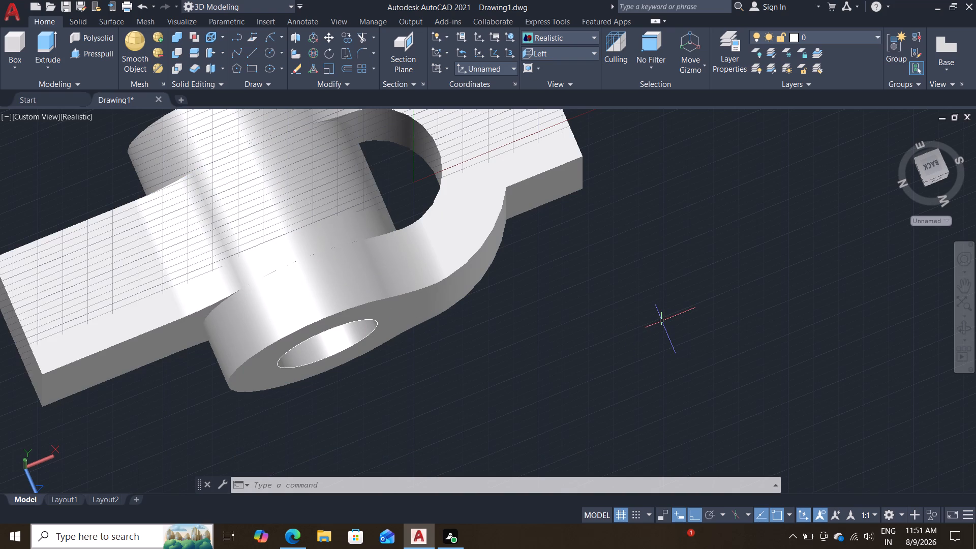
left_click(452, 232)
right_click(452, 232)
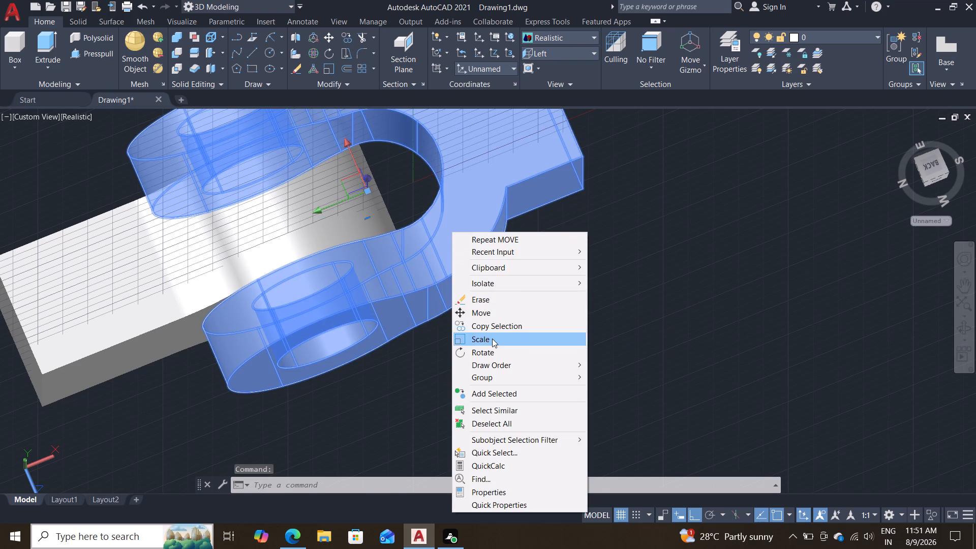
left_click(515, 284)
left_click(644, 300)
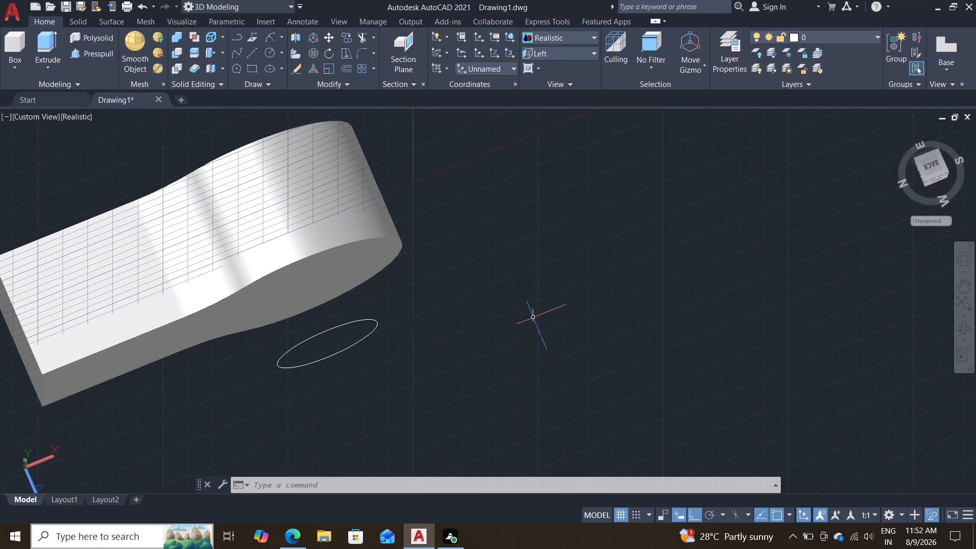
Presspull the pin-hole circle into a solid cylinder that passes completely through the eye and out beyond its far face.
middle_click_drag(531, 317, 468, 259, "shift")
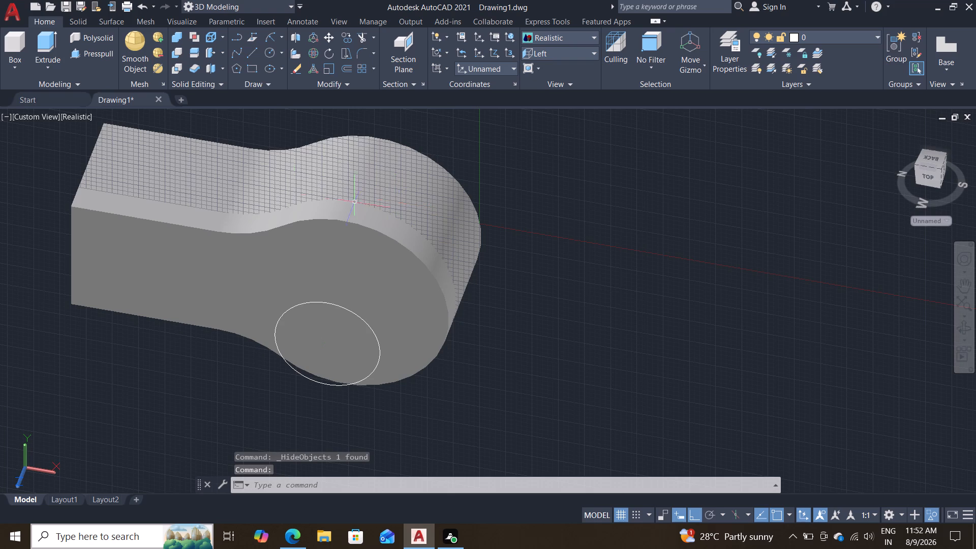
left_click(97, 49)
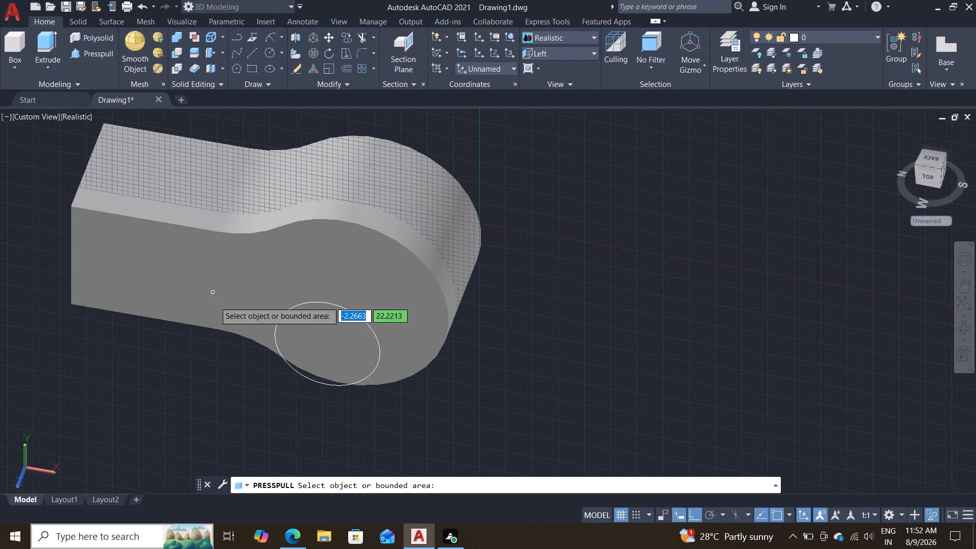
double_click(353, 313)
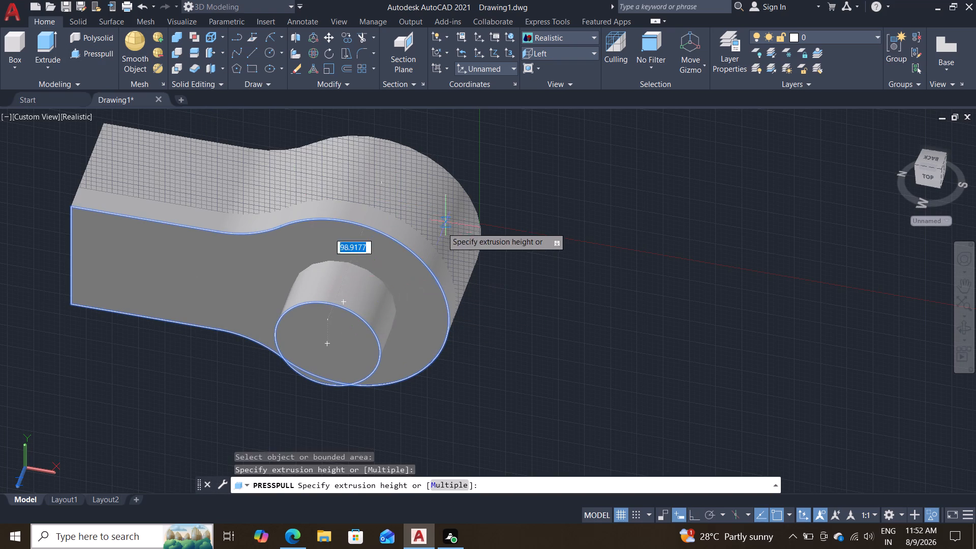
left_click(502, 159)
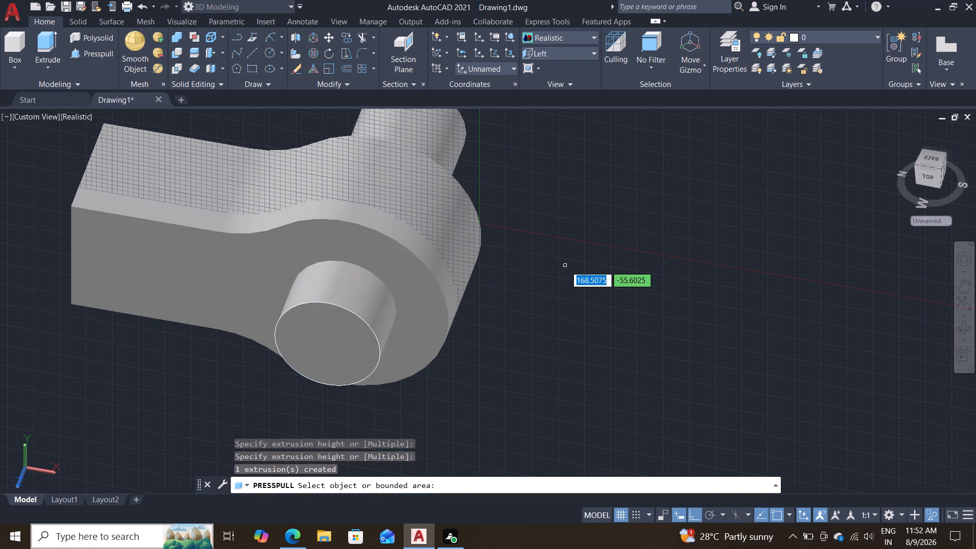
key("s")
key("Escape")
key("Escape")
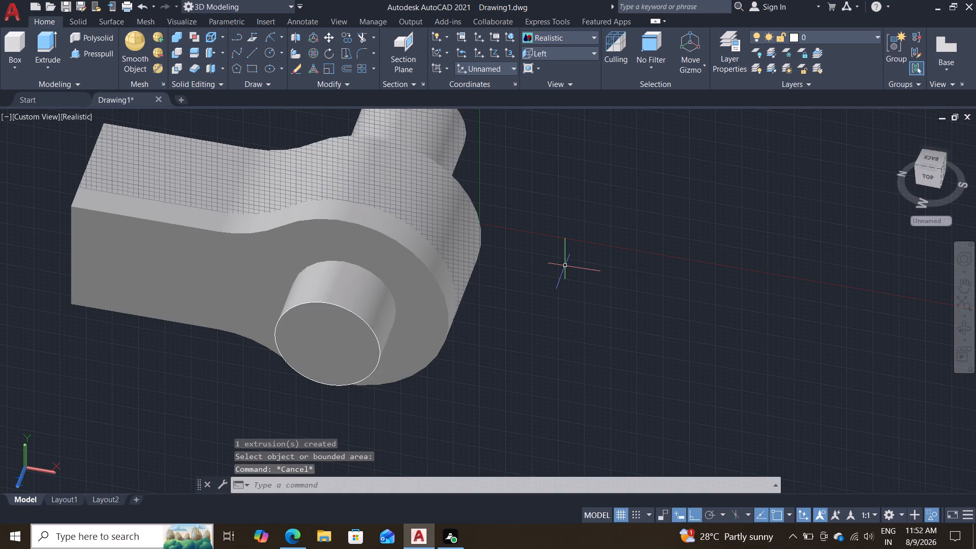
Subtract the pin-hole cylinder from the eye solid to cut a through hole in its rounded end.
type("su")
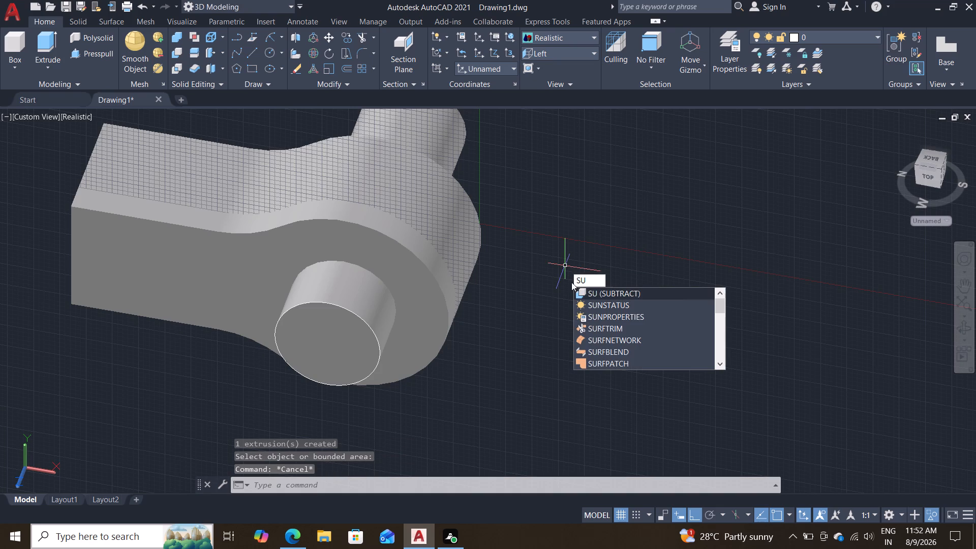
left_click(586, 289)
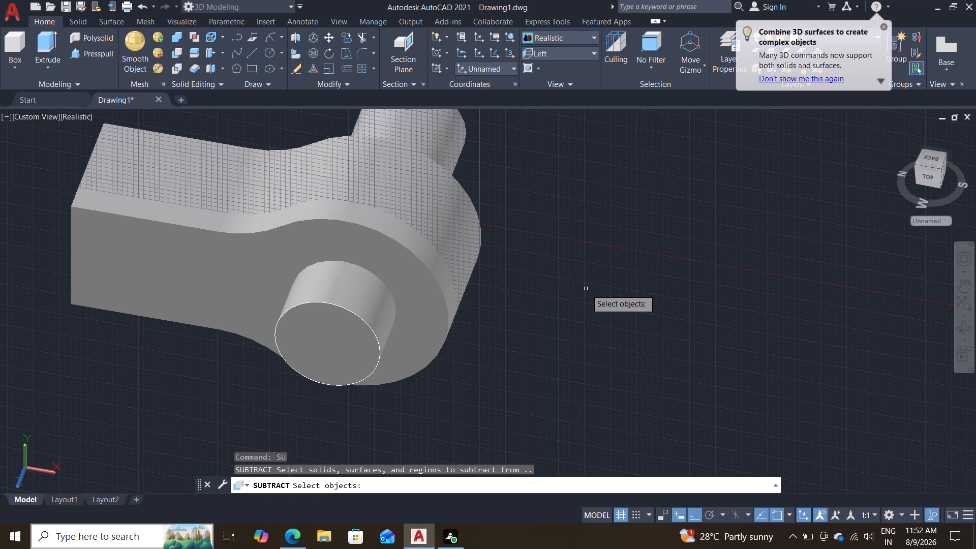
double_click(439, 259)
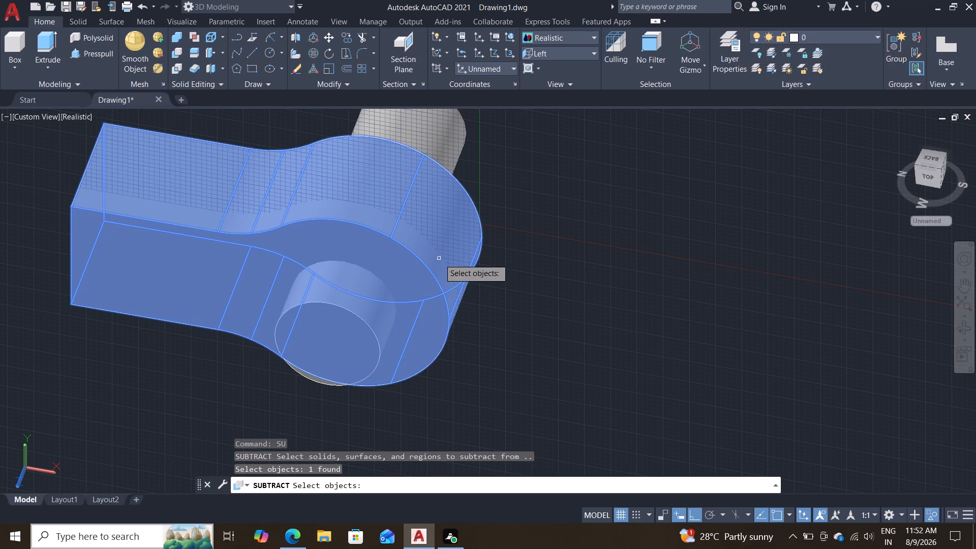
key("Return")
left_click(334, 331)
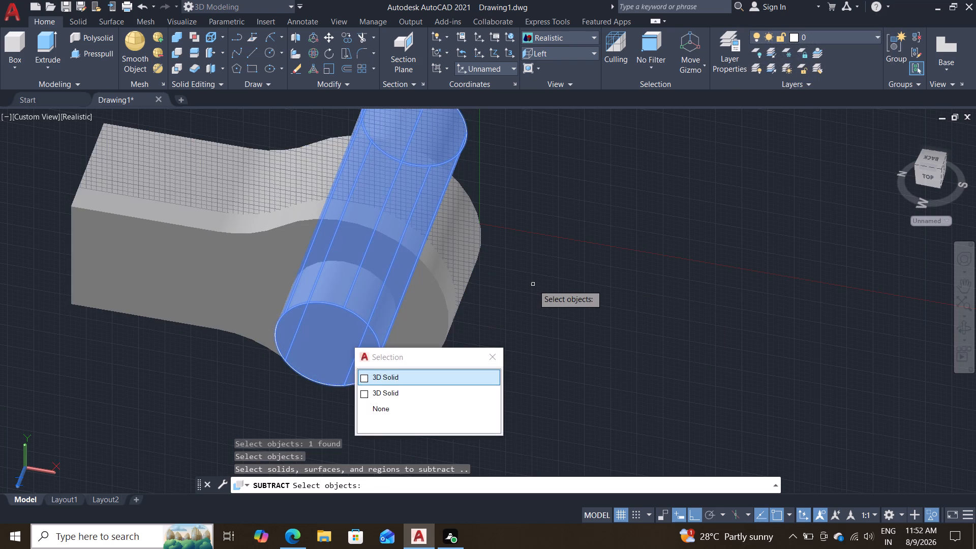
key("Return")
key("Return")
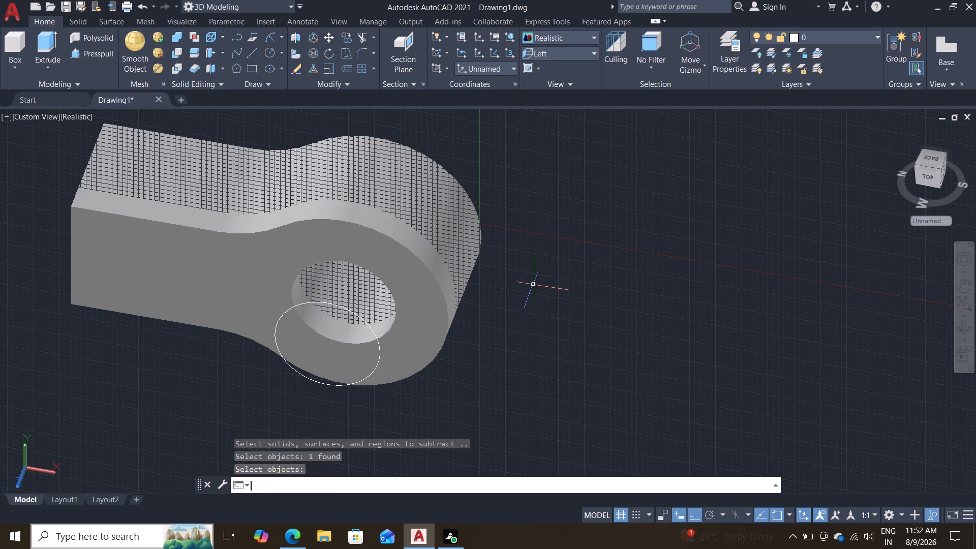
key("Escape")
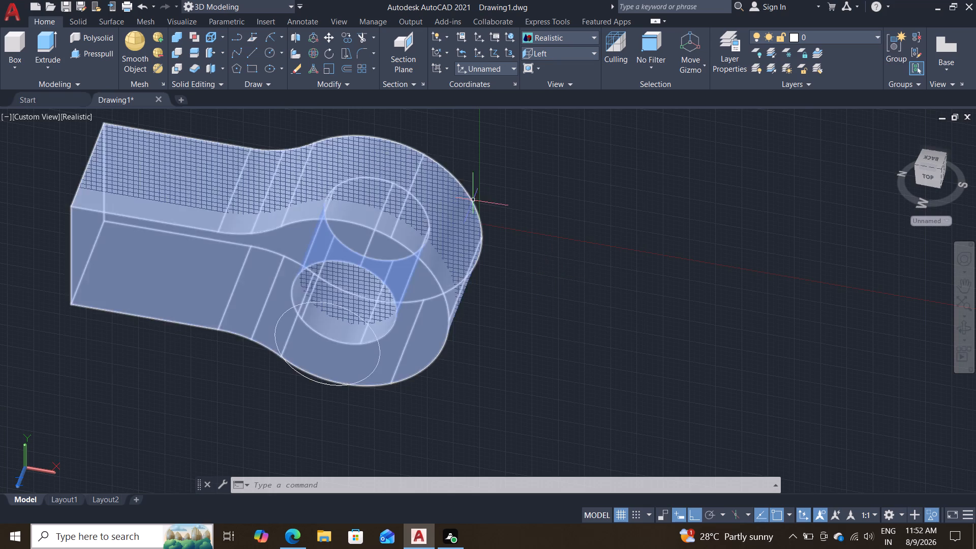
middle_click_drag(585, 272, 583, 282, "shift")
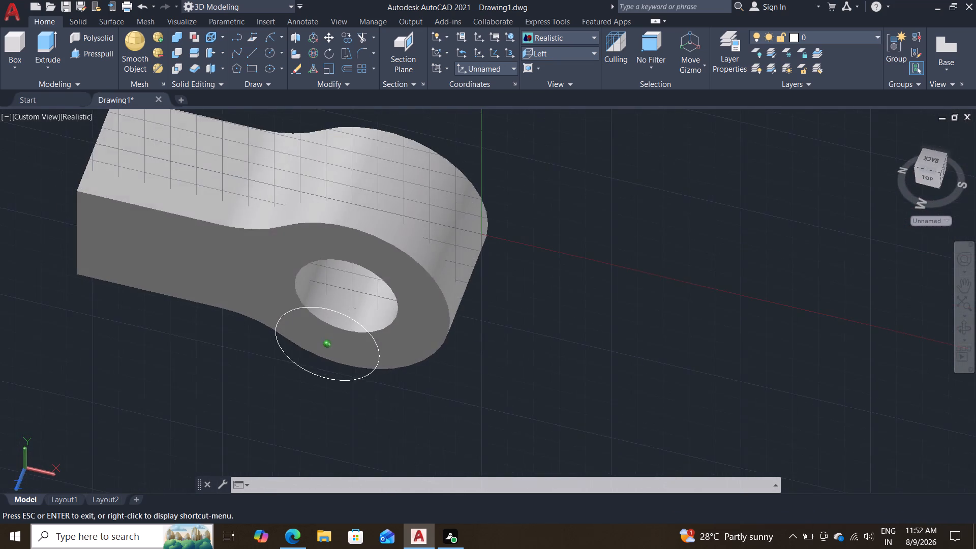
middle_click_drag(583, 282, 604, 271, "shift")
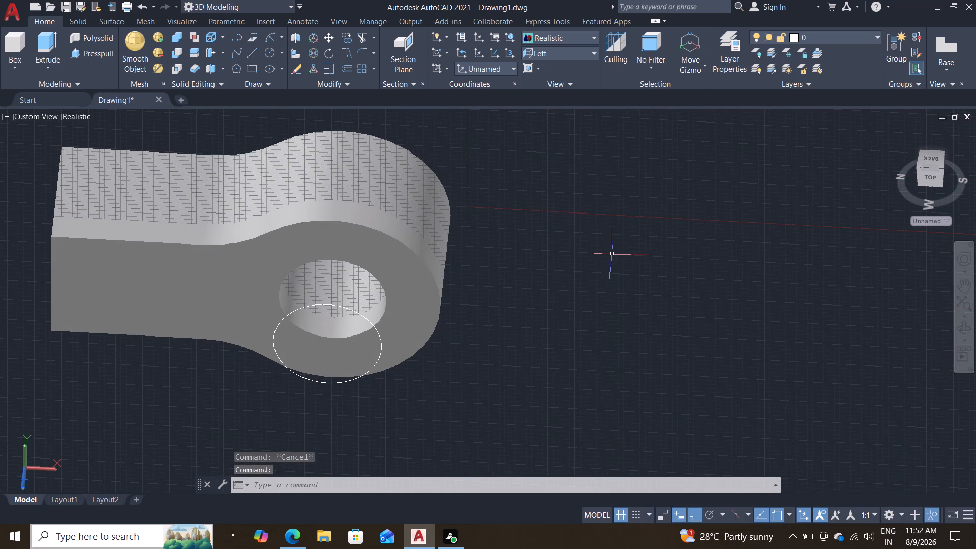
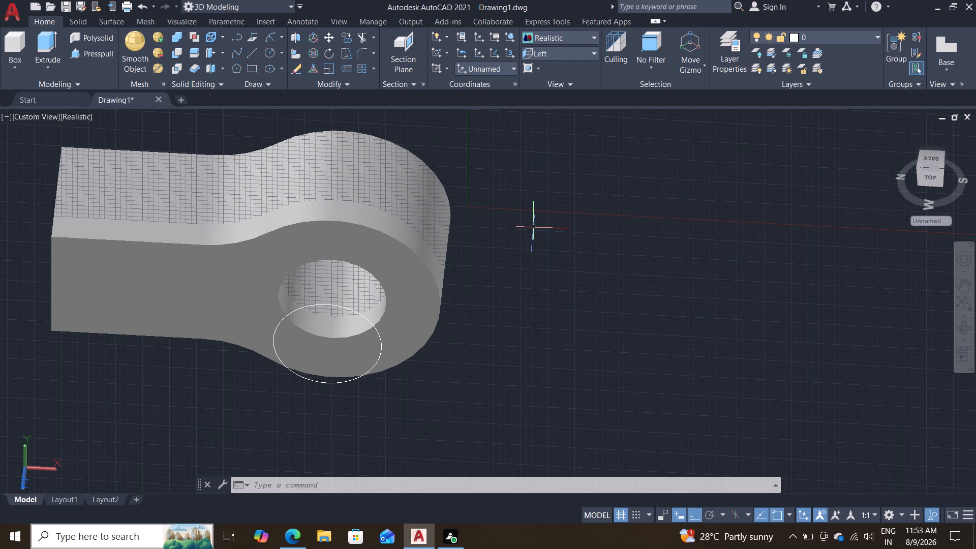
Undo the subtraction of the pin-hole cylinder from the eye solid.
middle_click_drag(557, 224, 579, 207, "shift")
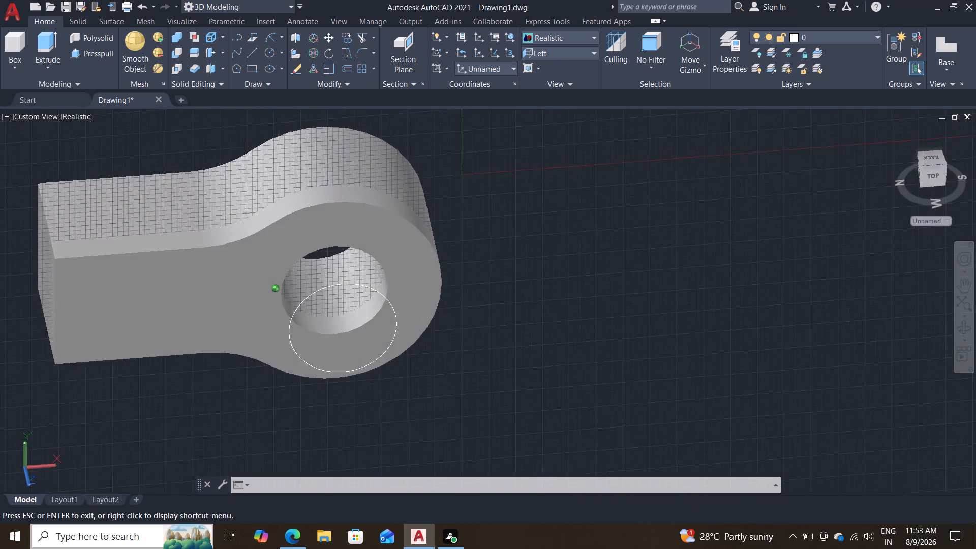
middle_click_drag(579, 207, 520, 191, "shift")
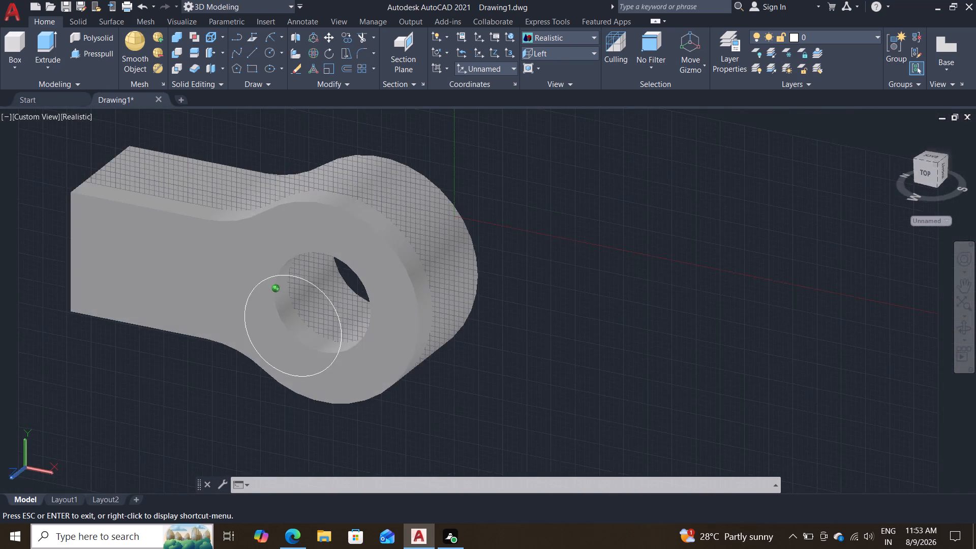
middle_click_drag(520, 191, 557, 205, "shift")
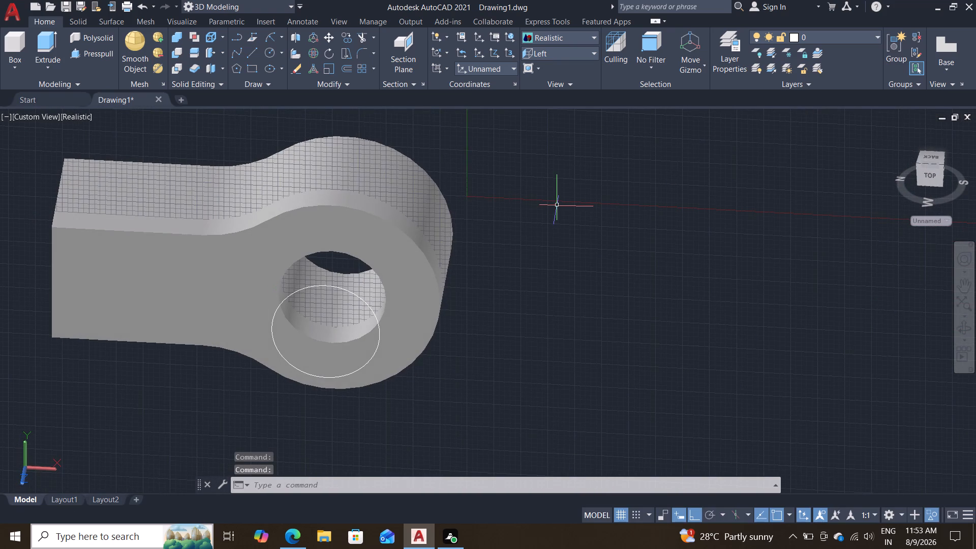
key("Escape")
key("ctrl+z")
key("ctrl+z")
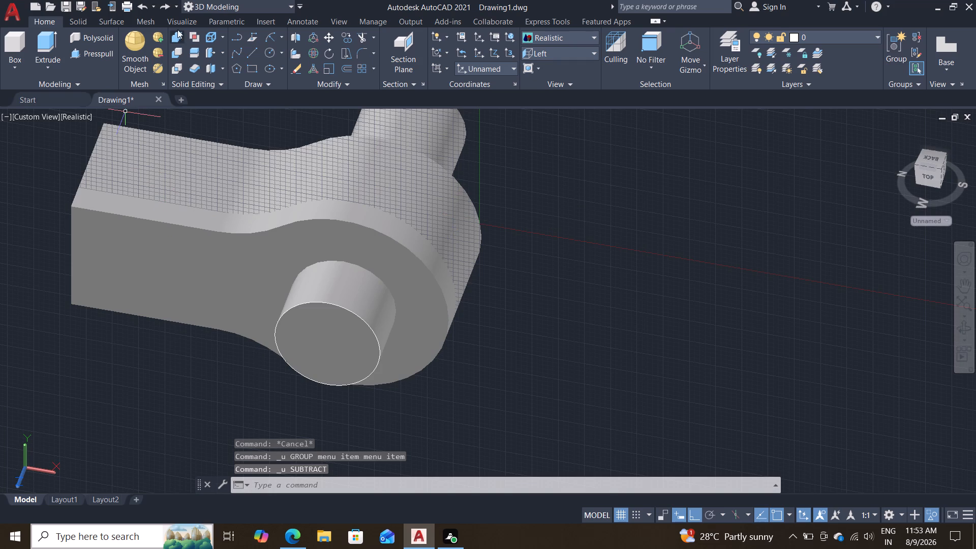
Subtract the pin-hole cylinder from the eye solid to cut the through hole in its rounded end.
left_click(176, 50)
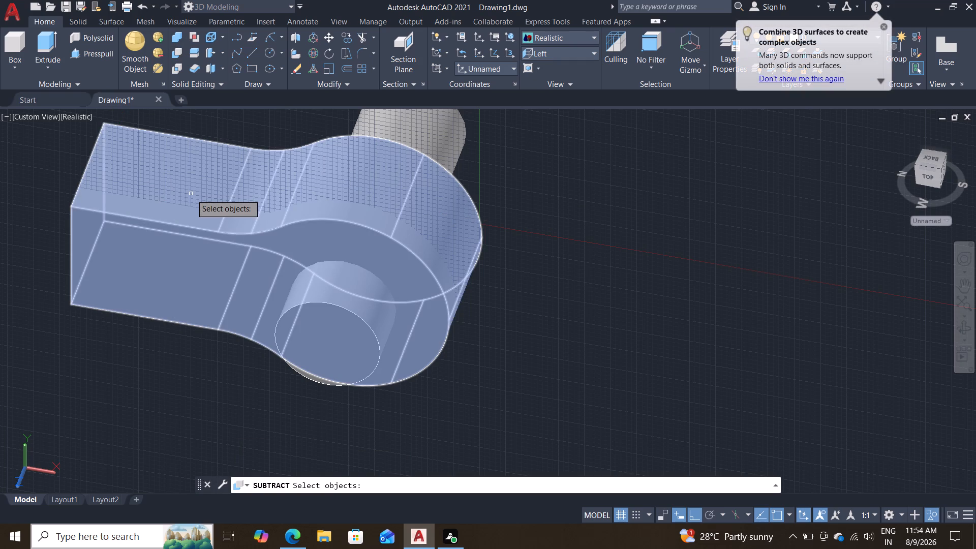
left_click(191, 194)
key("Return")
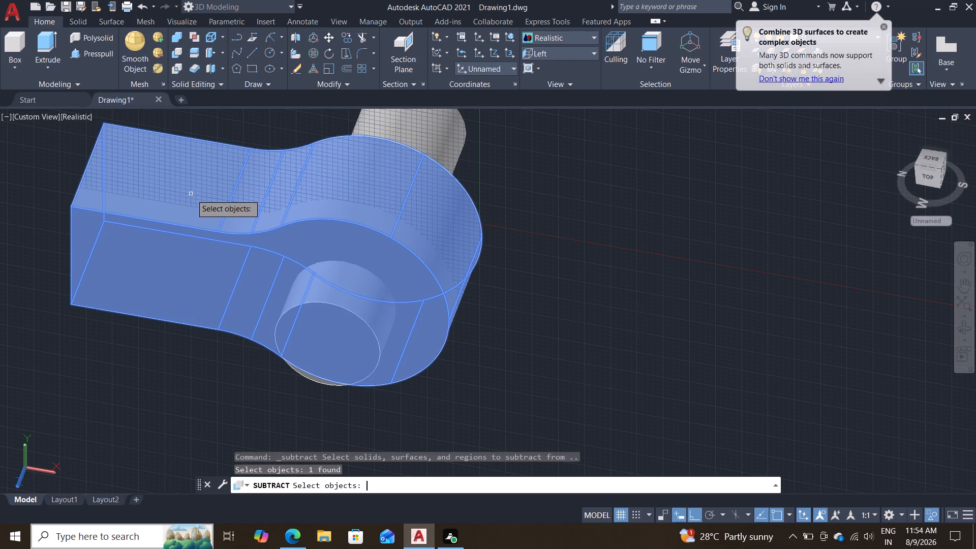
left_click(321, 339)
key("Return")
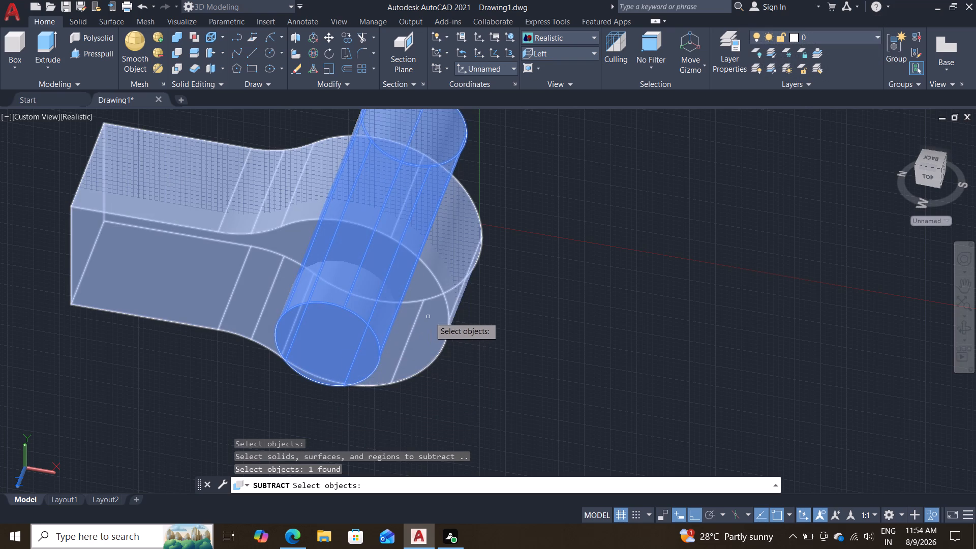
key("Return")
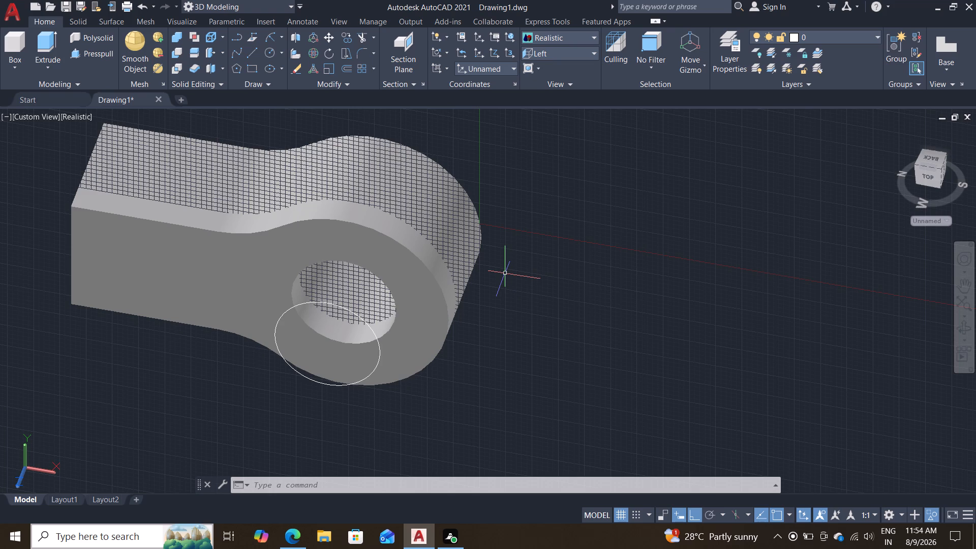
End object isolation to bring the hidden fork solid back on display with the eye.
right_click(566, 242)
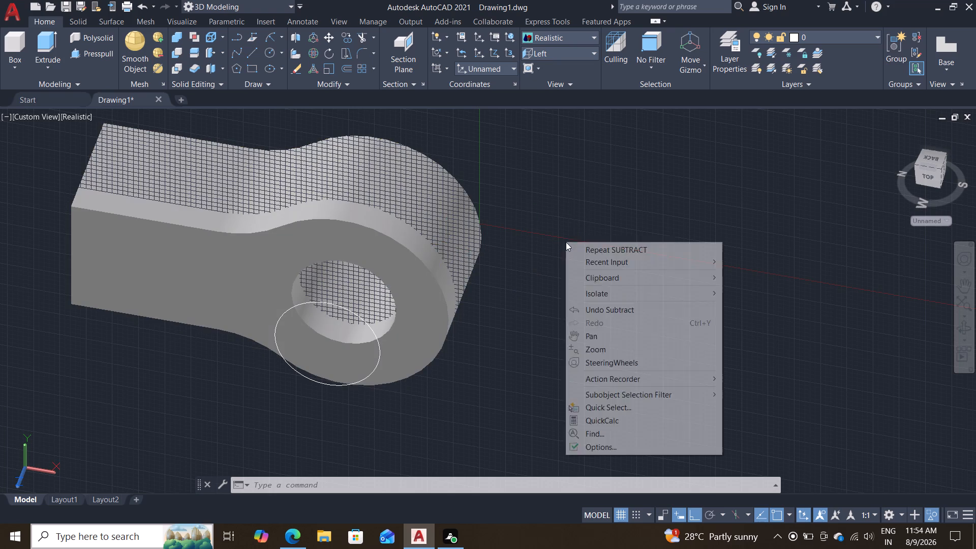
left_click(582, 291)
left_click(759, 320)
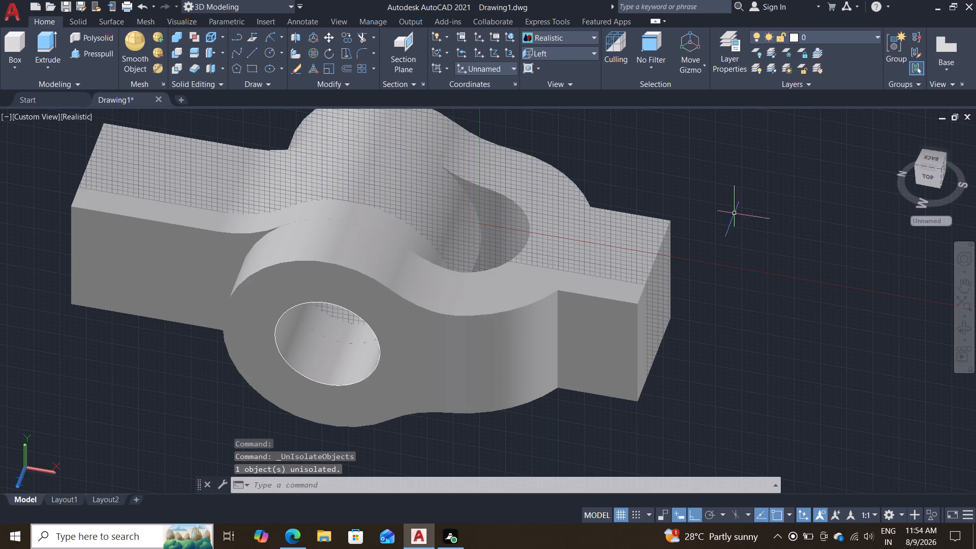
Examine the assembled fork and eye from several angles, checking the pin hole's alignment and the eye's fit between the arms.
middle_click_drag(728, 202, 739, 161, "shift")
right_click_drag(740, 197, 739, 161, "shift")
right_click(739, 161, "shift")
scroll(745, 163, "up", 1, "shift")
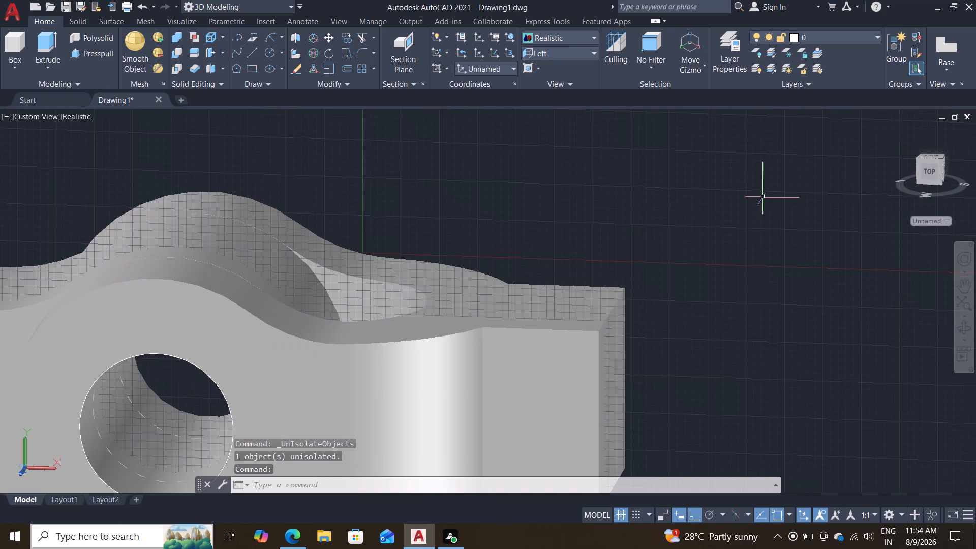
scroll(689, 218, "down", 2)
scroll(691, 217, "up", 1)
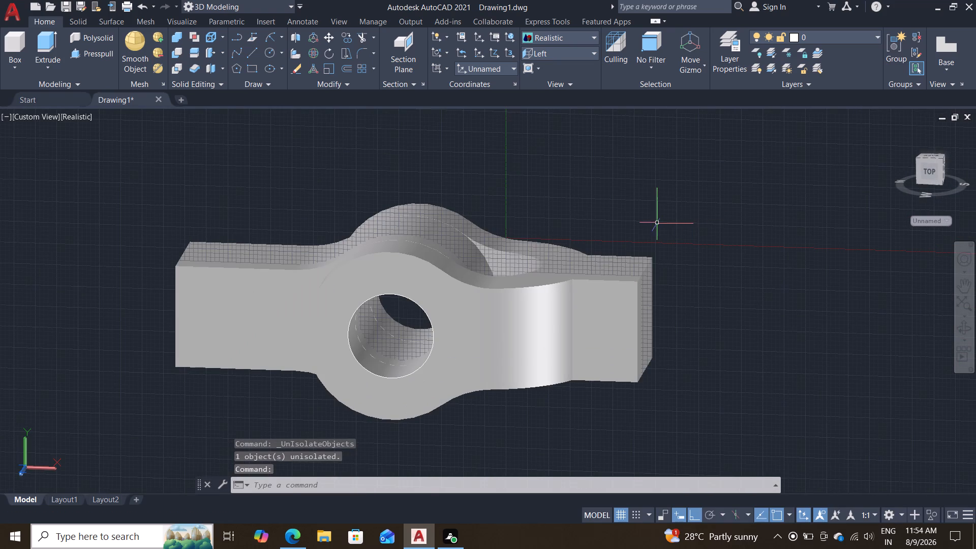
left_click(656, 210)
left_click(656, 206)
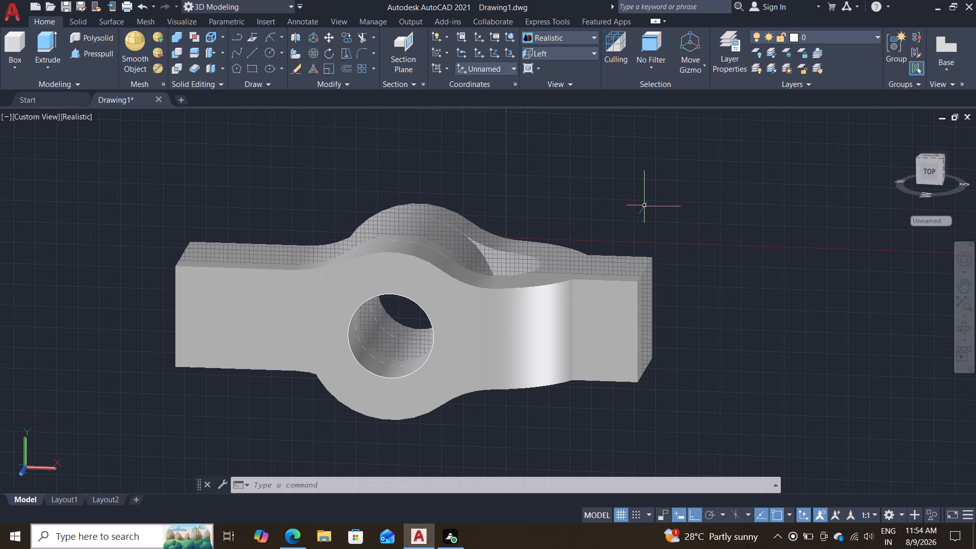
middle_click_drag(627, 185, 628, 189, "shift")
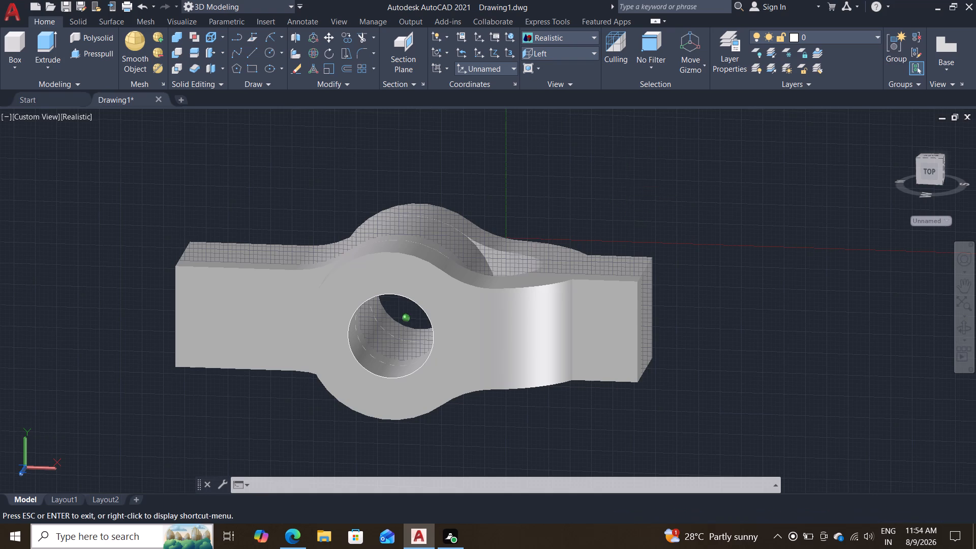
middle_click_drag(628, 189, 658, 228, "shift")
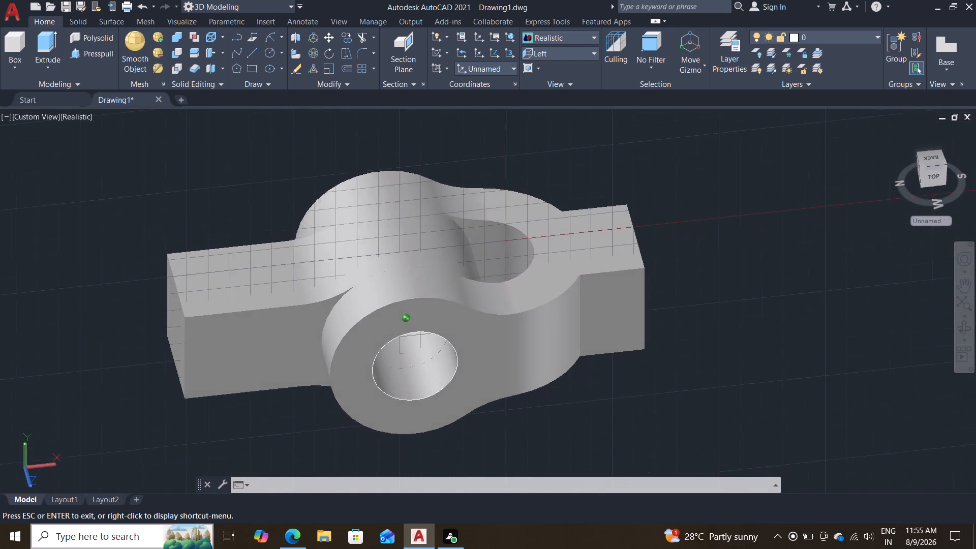
middle_click_drag(658, 228, 656, 257, "shift")
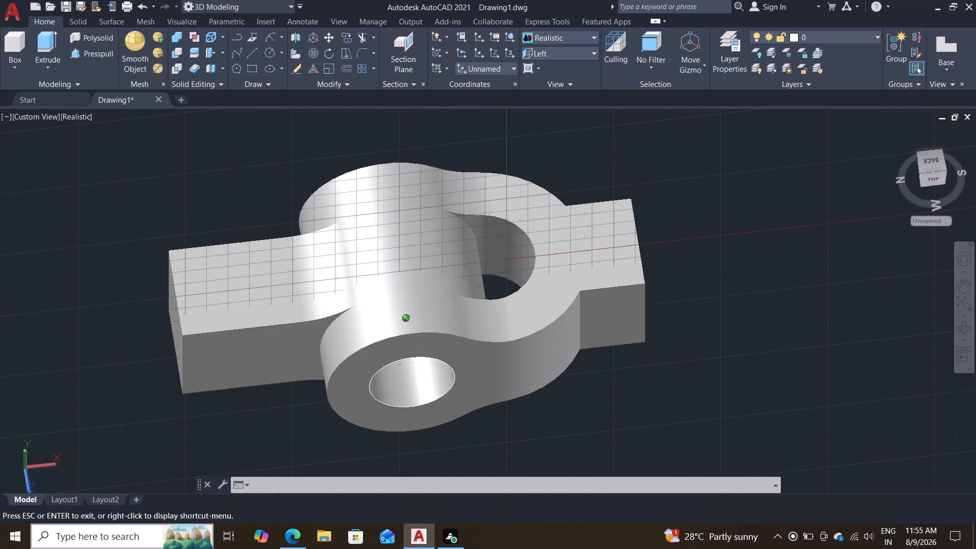
middle_click_drag(656, 257, 656, 257, "shift")
scroll(656, 256, "up", 1)
scroll(656, 256, "down", 1)
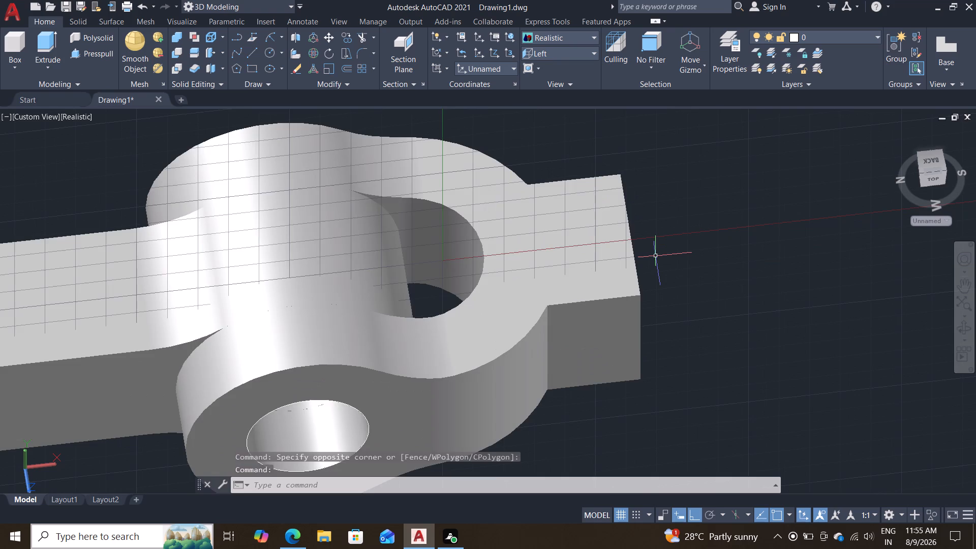
scroll(656, 256, "down", 1)
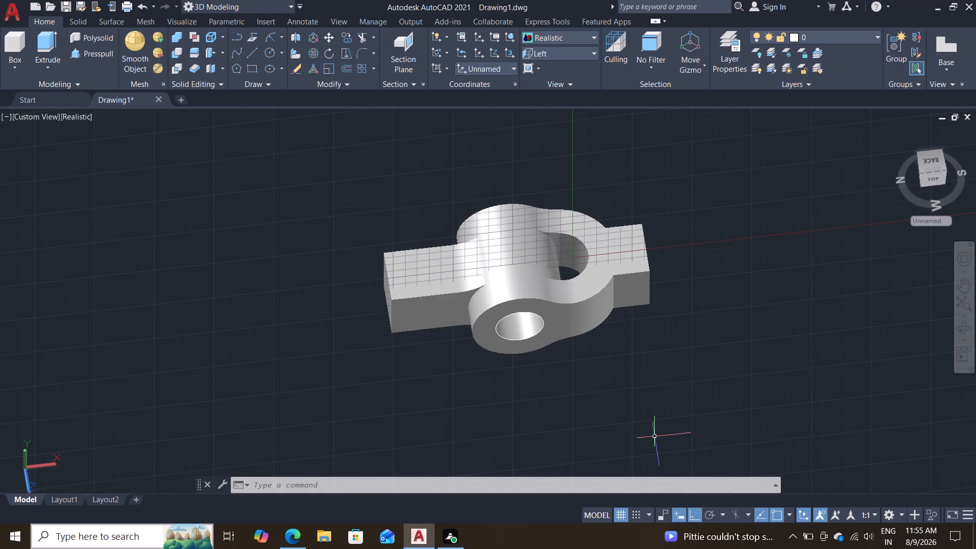
middle_click_drag(589, 417, 594, 362, "shift")
scroll(590, 416, "down", 1, "shift")
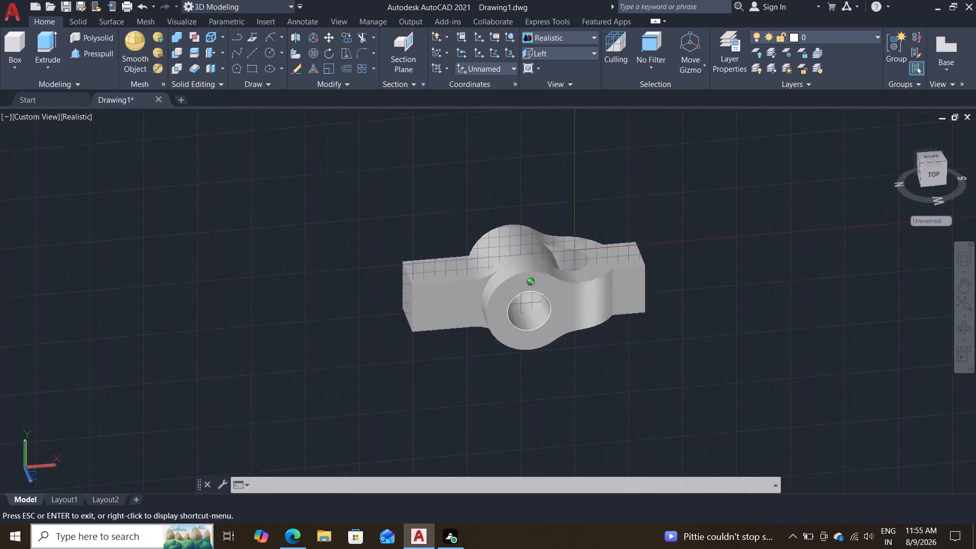
middle_click_drag(594, 362, 599, 388, "shift")
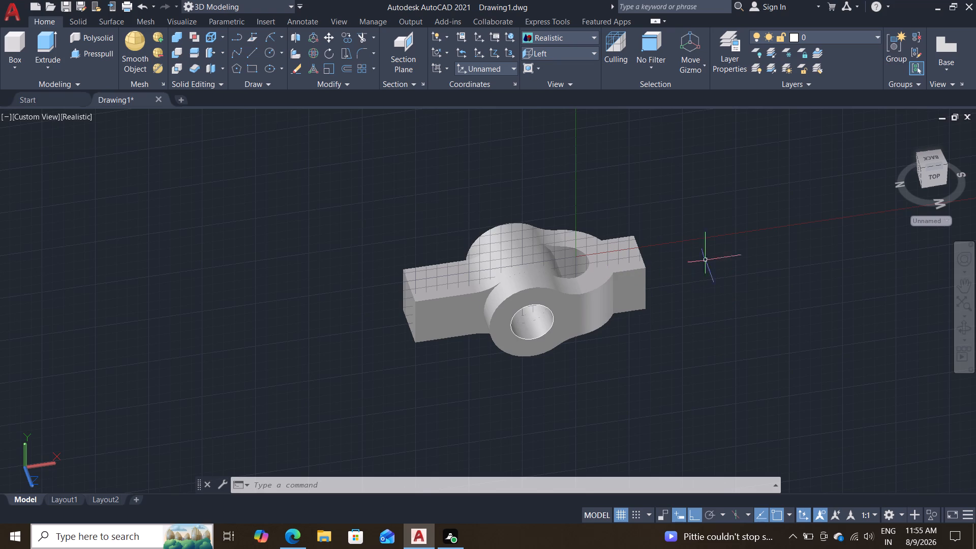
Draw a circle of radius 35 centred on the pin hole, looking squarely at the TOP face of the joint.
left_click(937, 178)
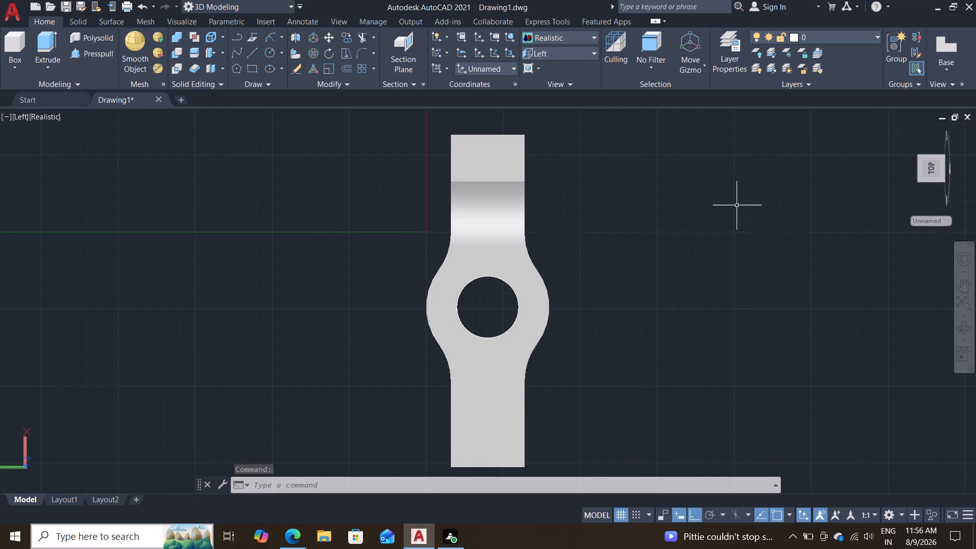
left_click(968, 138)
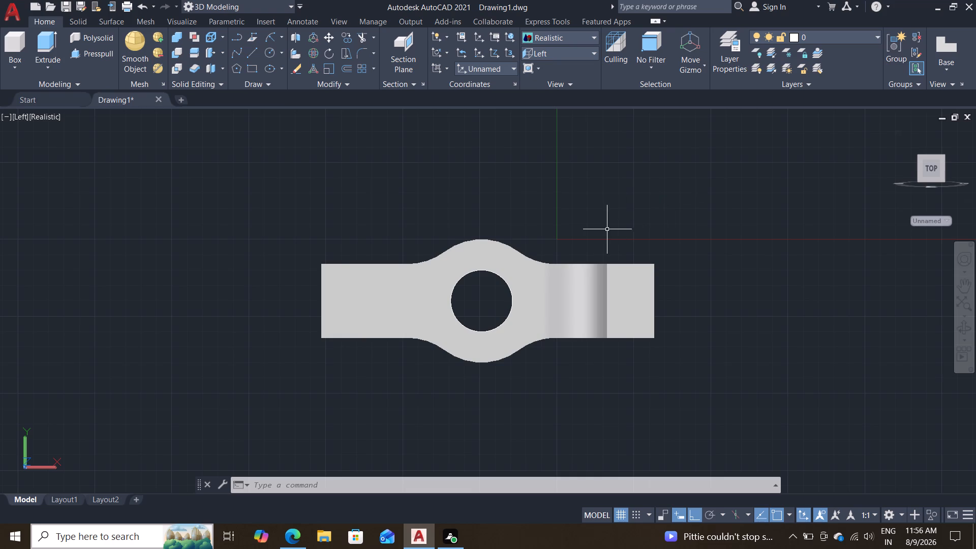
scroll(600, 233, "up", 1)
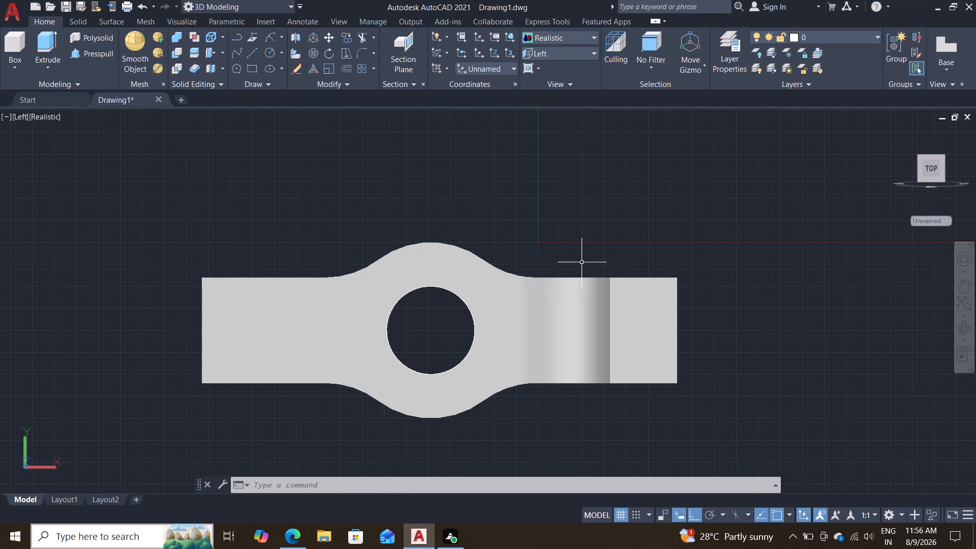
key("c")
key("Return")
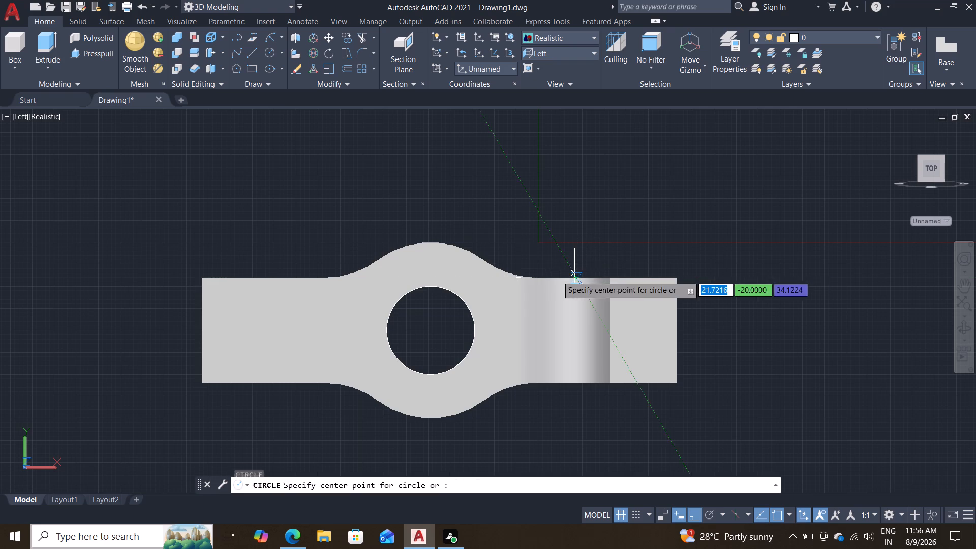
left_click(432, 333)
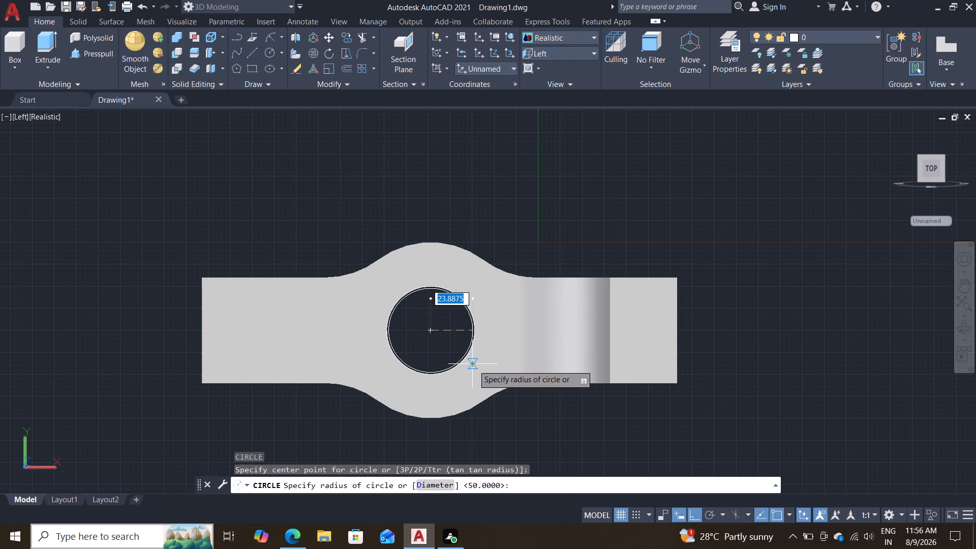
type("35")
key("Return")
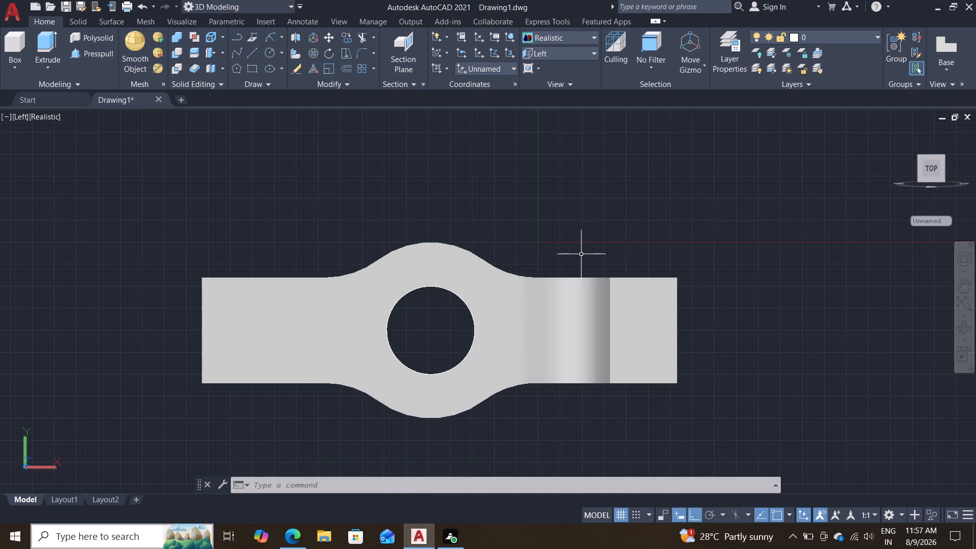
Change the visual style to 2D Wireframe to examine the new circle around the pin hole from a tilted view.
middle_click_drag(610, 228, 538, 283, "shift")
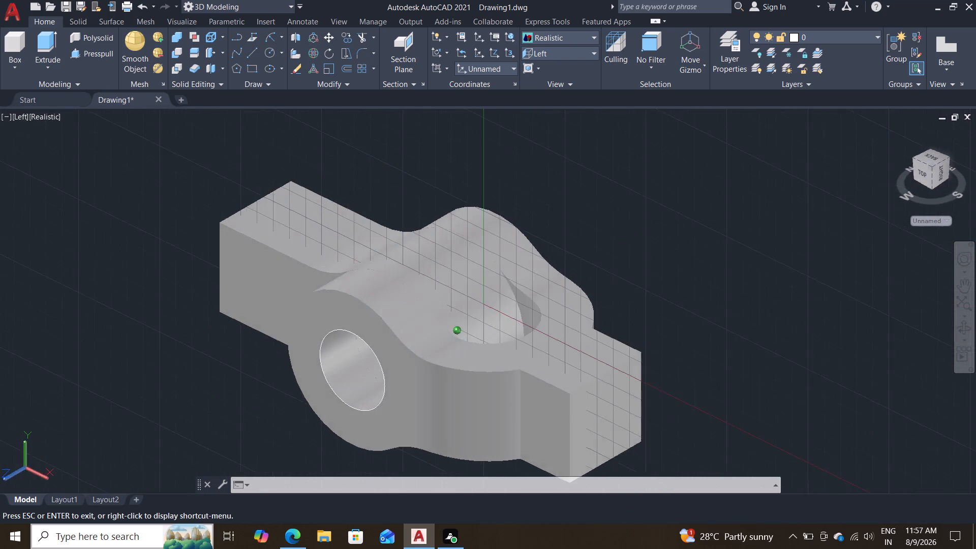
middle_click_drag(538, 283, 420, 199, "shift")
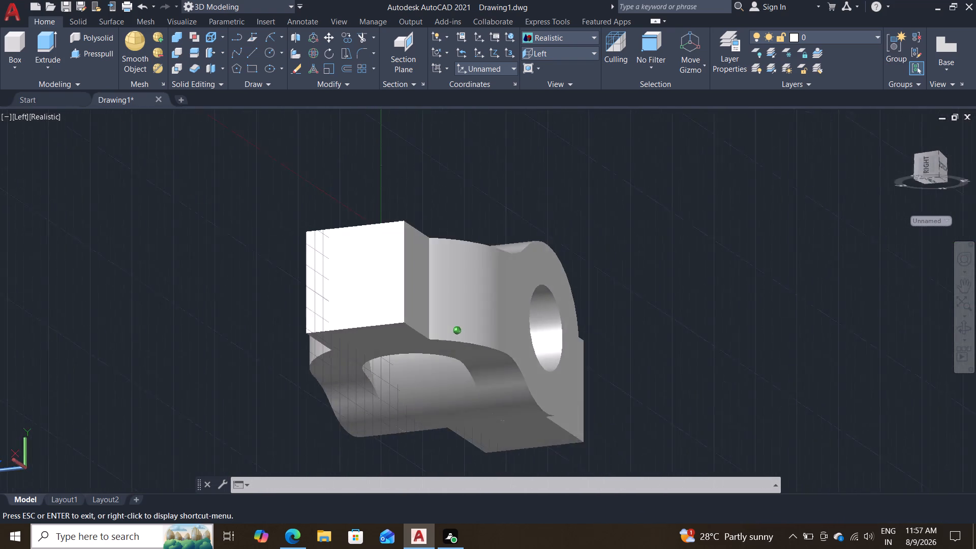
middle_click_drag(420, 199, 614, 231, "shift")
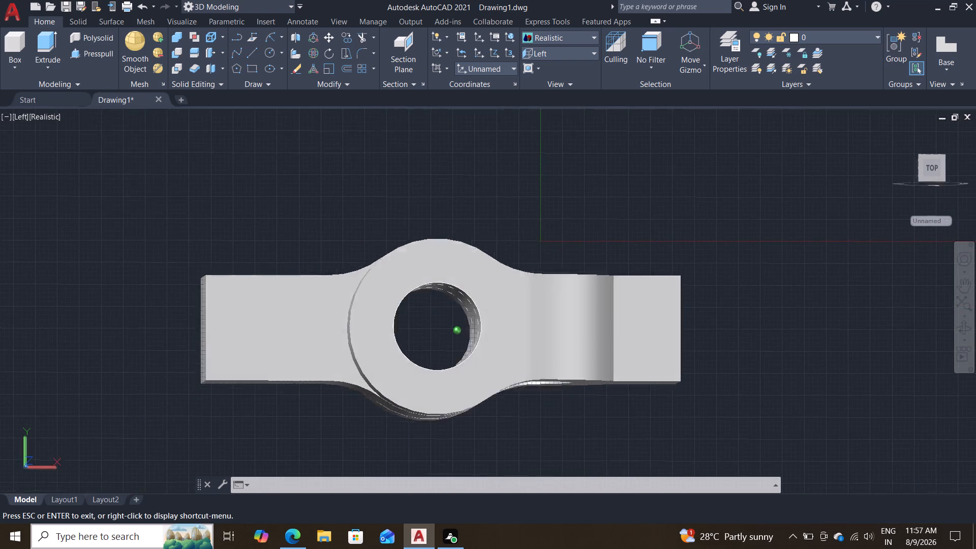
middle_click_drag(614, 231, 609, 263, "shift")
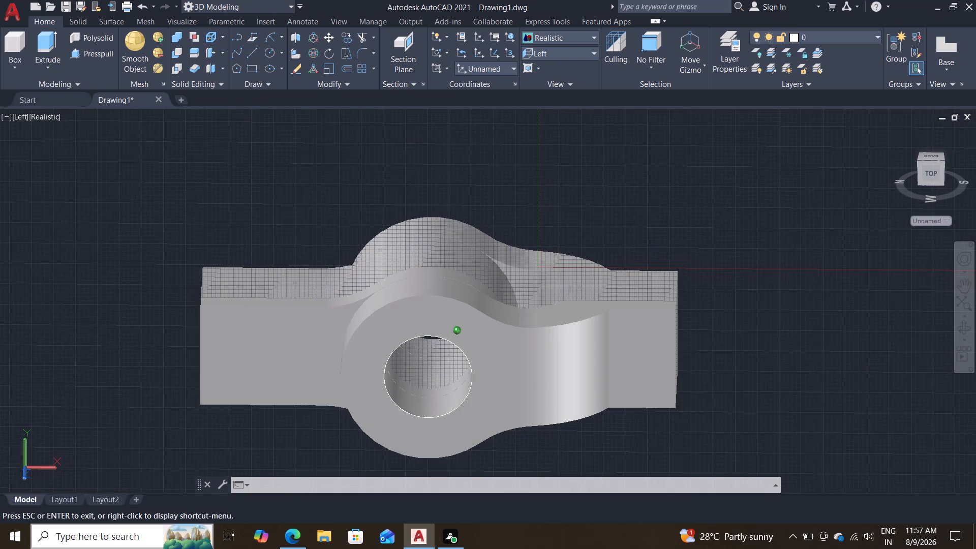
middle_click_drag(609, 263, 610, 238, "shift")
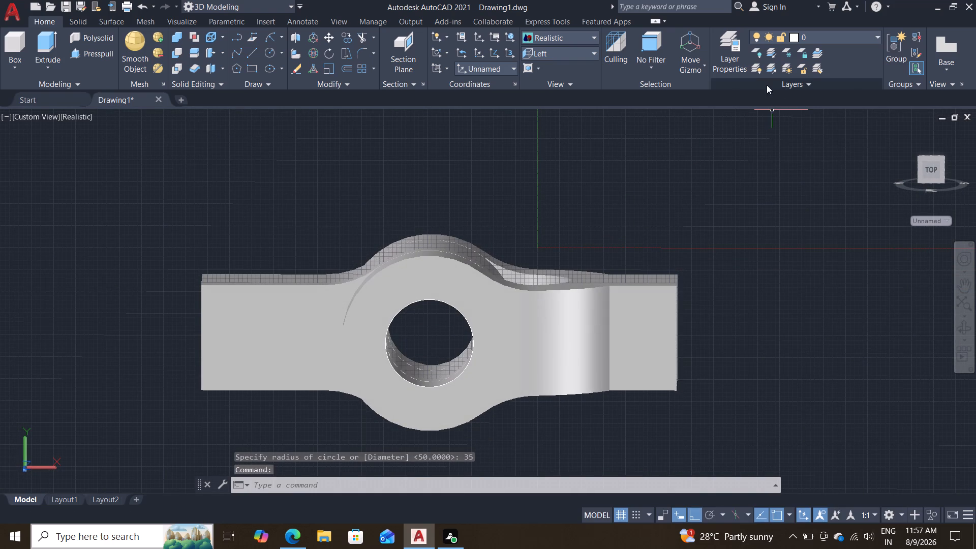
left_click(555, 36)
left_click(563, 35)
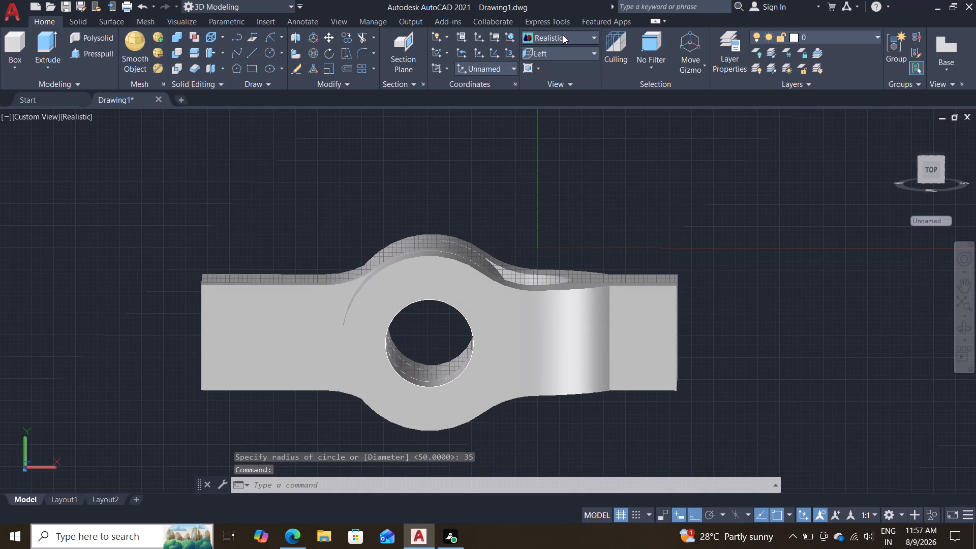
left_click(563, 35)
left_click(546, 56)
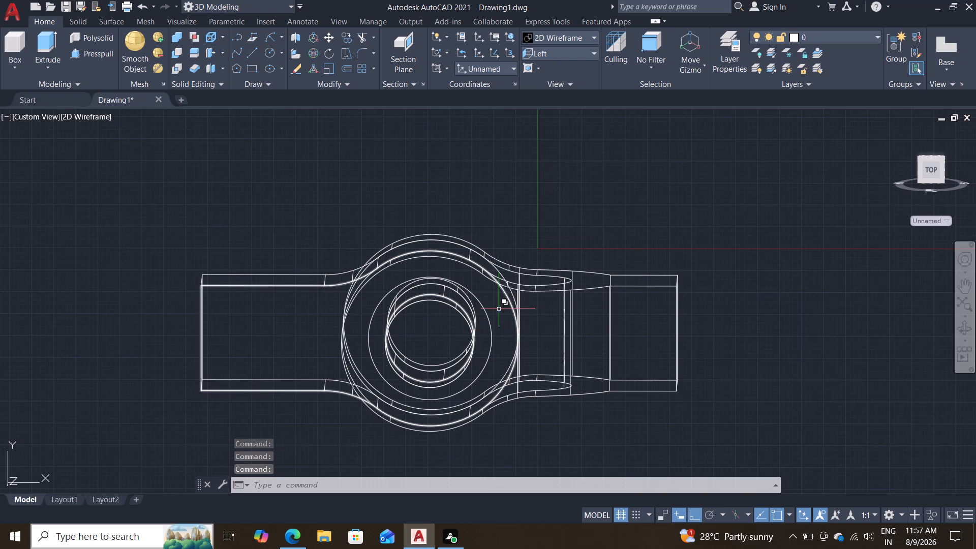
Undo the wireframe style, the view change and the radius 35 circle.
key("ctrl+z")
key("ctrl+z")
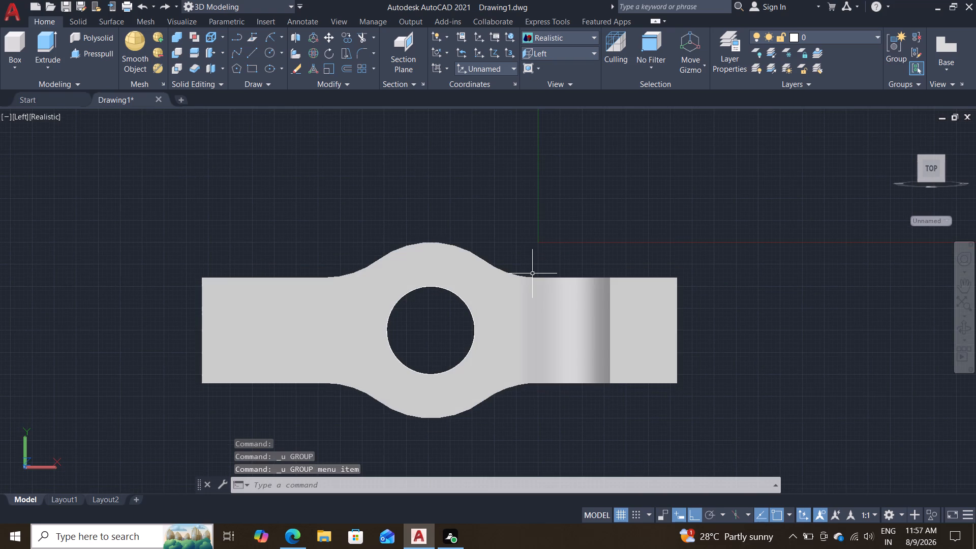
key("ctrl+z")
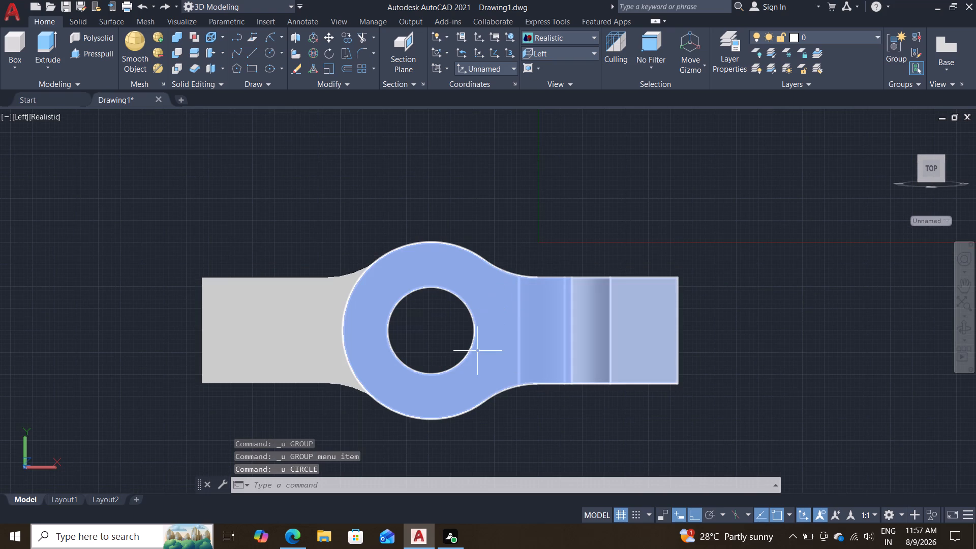
Draw a circle of radius 35 centred on the pin hole on the fork's front face.
key("c")
key("Return")
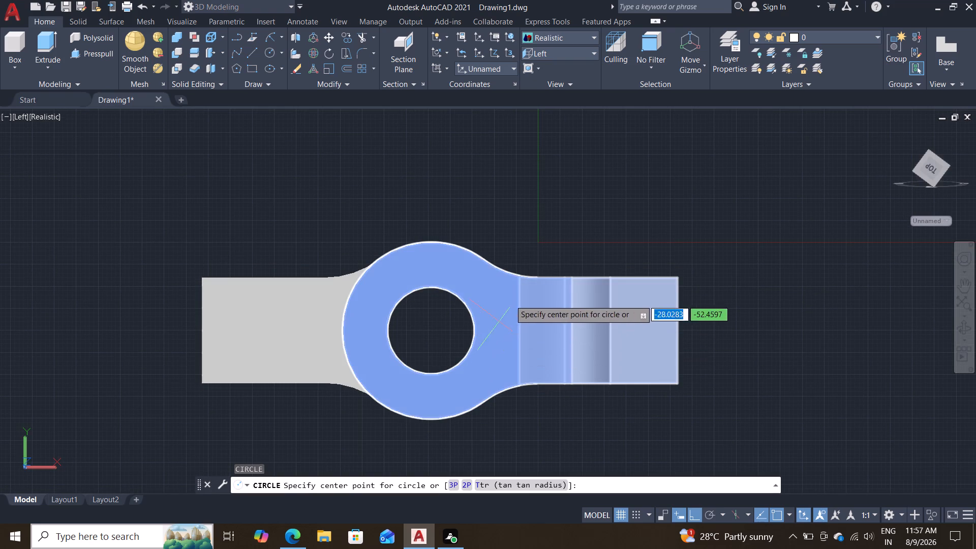
middle_click_drag(562, 226, 566, 241, "shift")
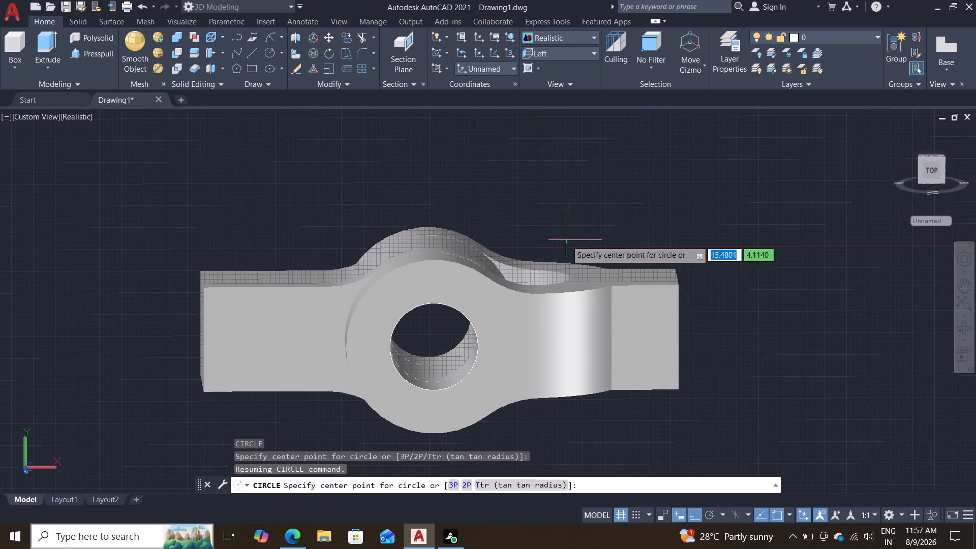
left_click(435, 348)
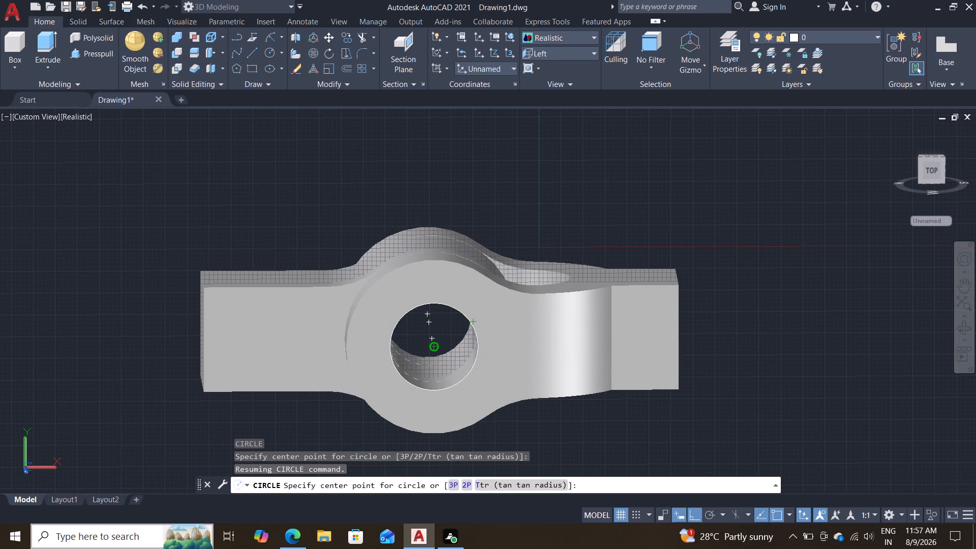
type("35")
key("Return")
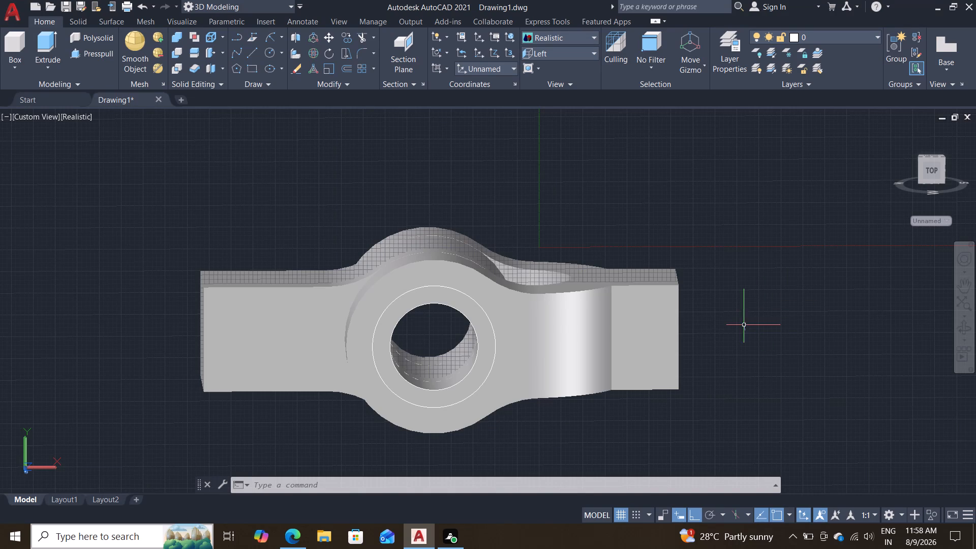
Extrude the radius 35 circle by 150 through the fork and eye, along the pin hole.
left_click(50, 40)
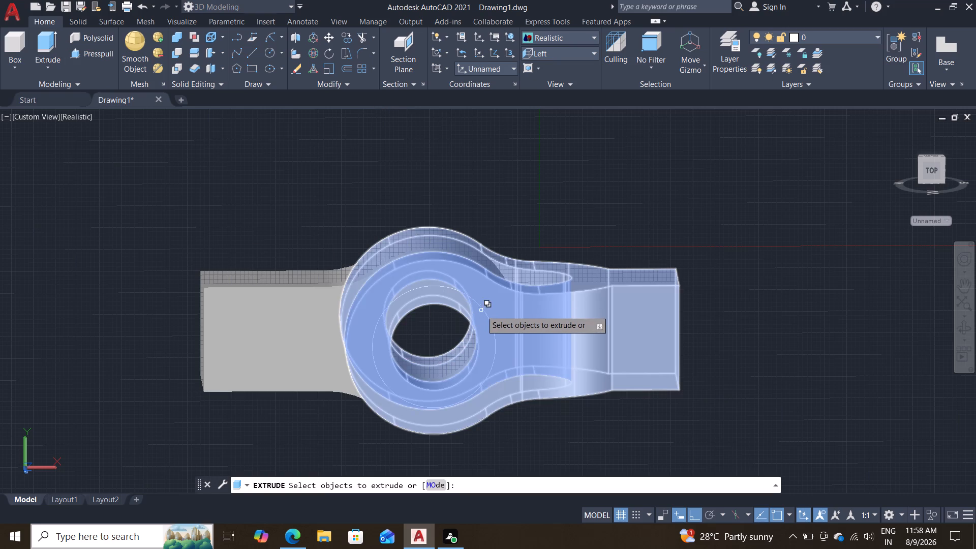
double_click(483, 311)
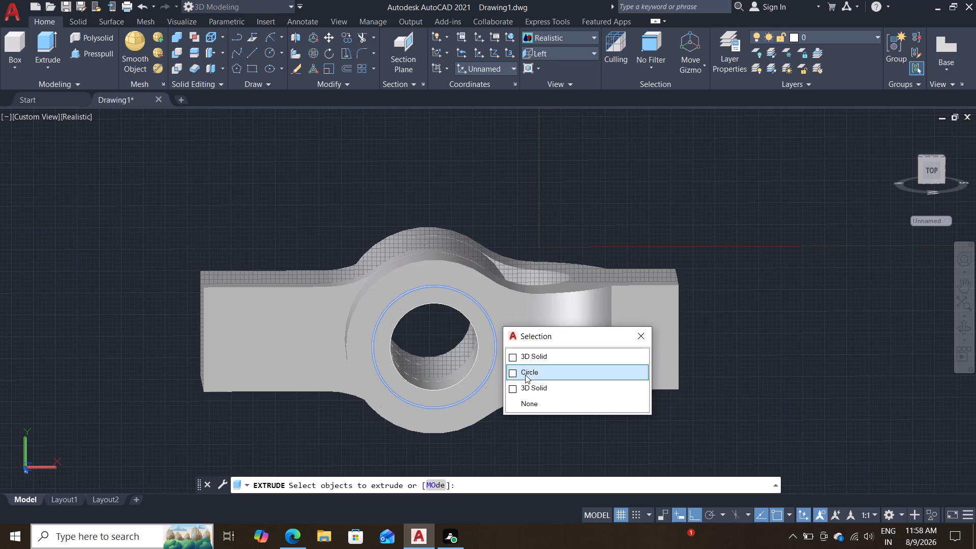
left_click(525, 375)
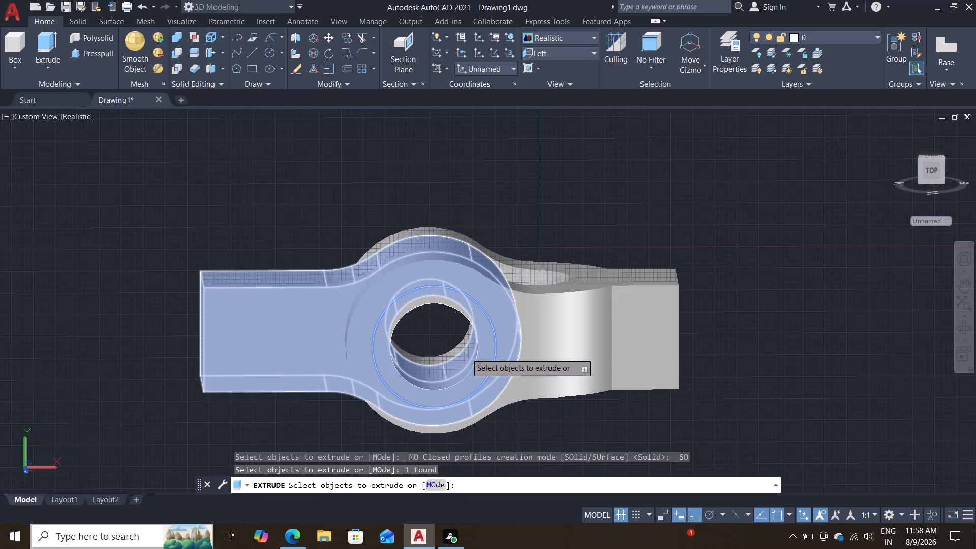
key("Return")
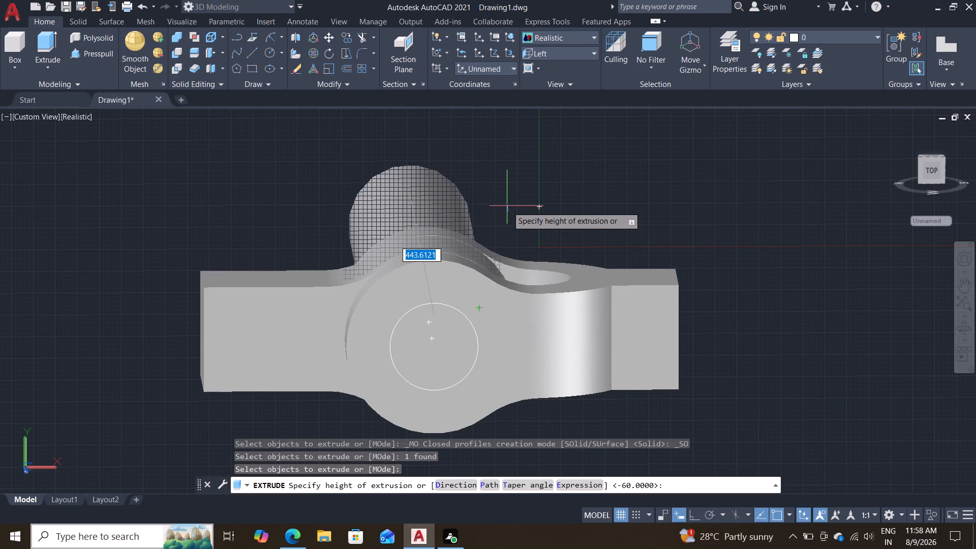
type("150")
key("Return")
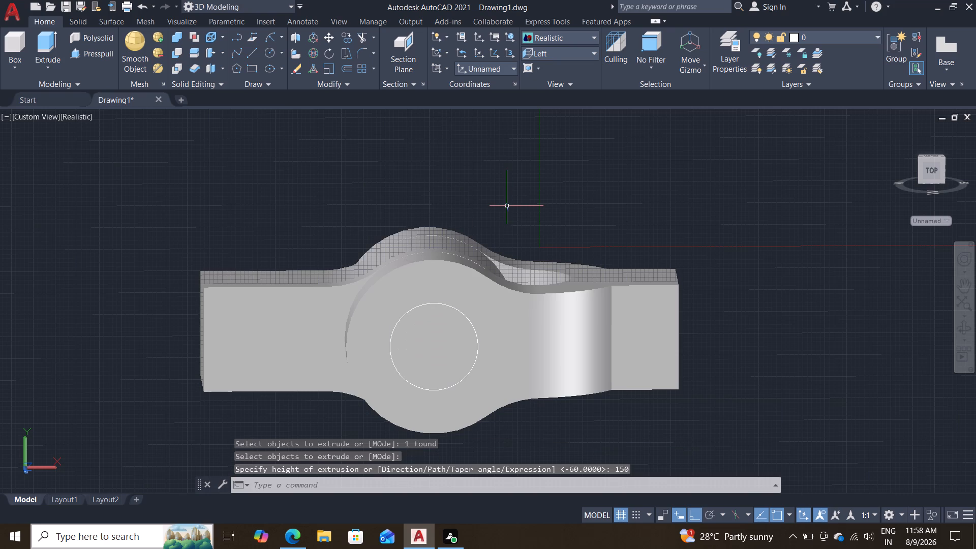
key("Escape")
Extrude the remaining circle at the pin hole's edge outward by 20 from the fork's outer face.
middle_click_drag(564, 216, 430, 289, "shift")
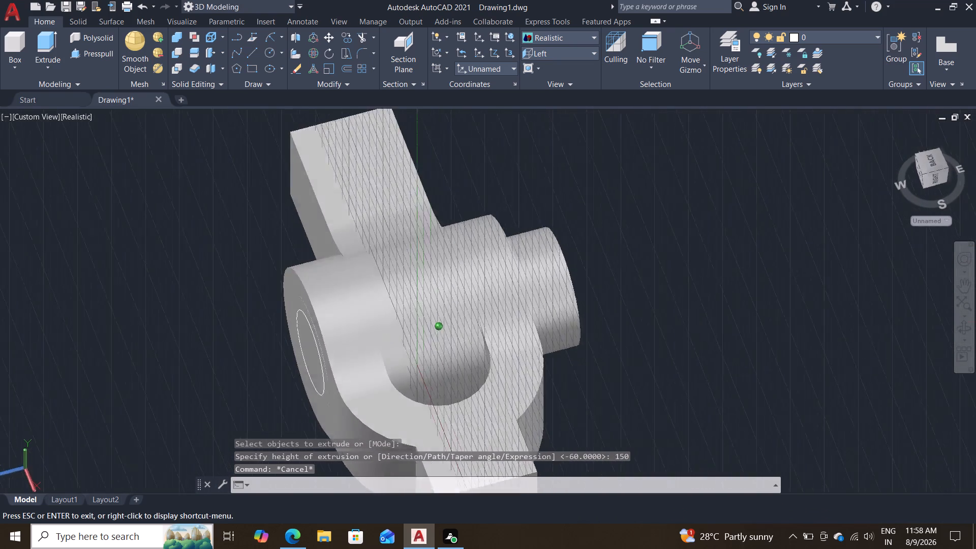
middle_click_drag(430, 289, 422, 284, "shift")
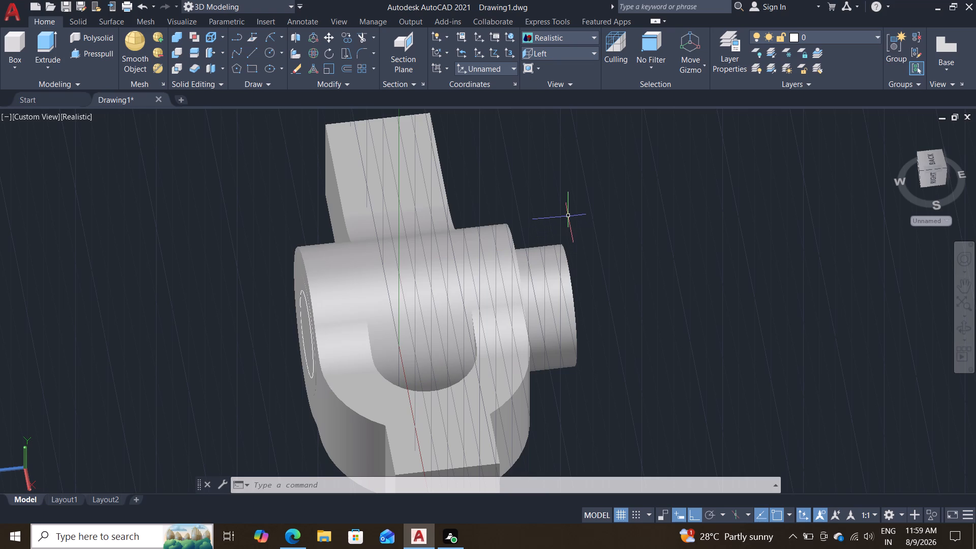
scroll(562, 218, "down", 1)
scroll(555, 225, "up", 2)
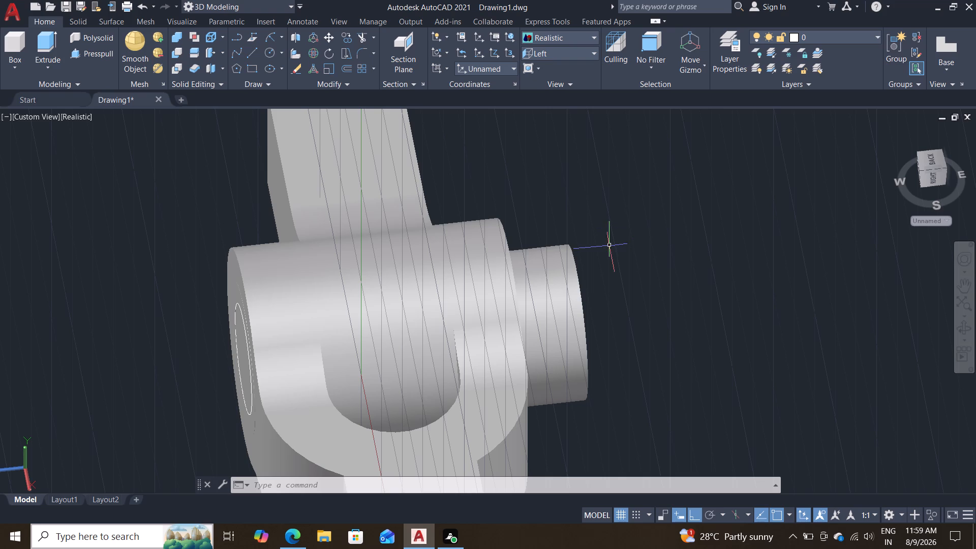
scroll(639, 210, "down", 2)
scroll(637, 212, "up", 2)
middle_click_drag(623, 211, 651, 186, "shift")
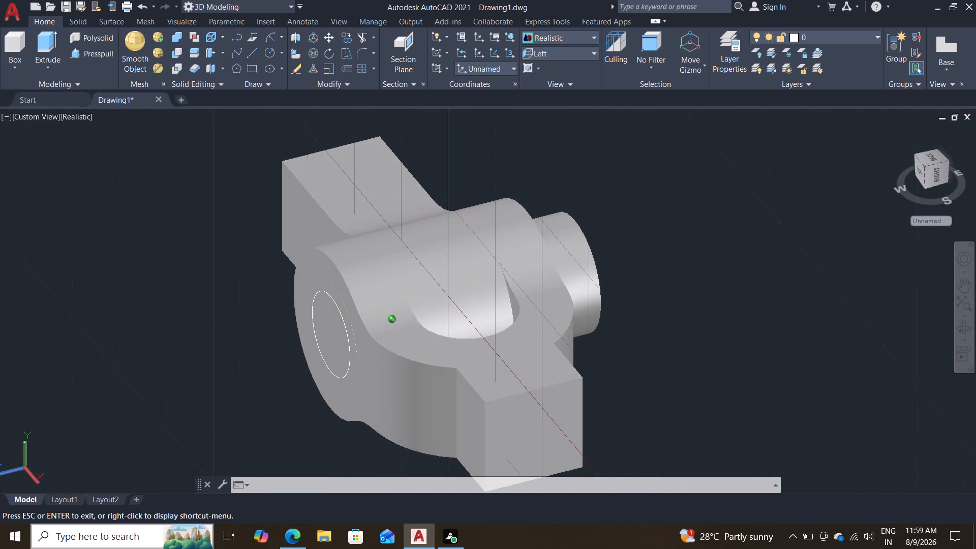
middle_click_drag(651, 186, 651, 186, "shift")
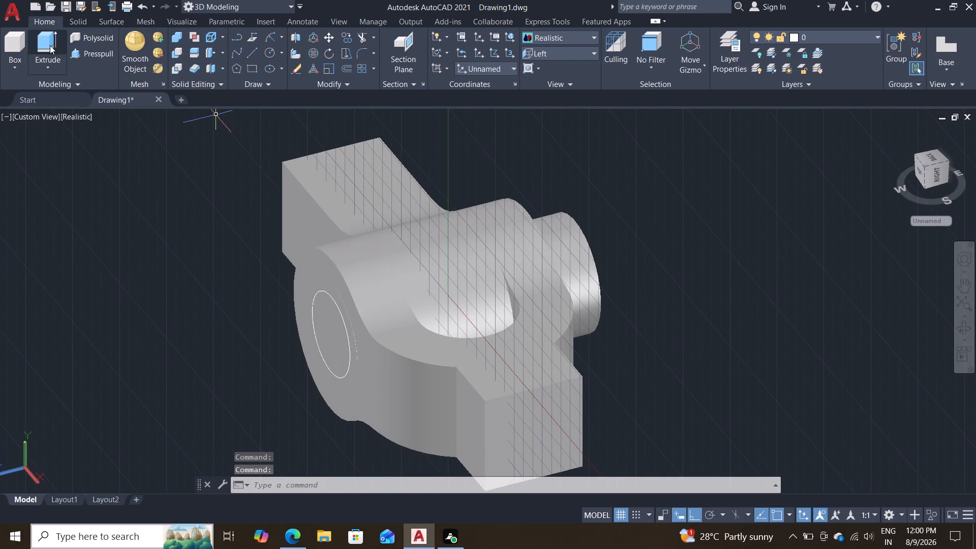
left_click(50, 45)
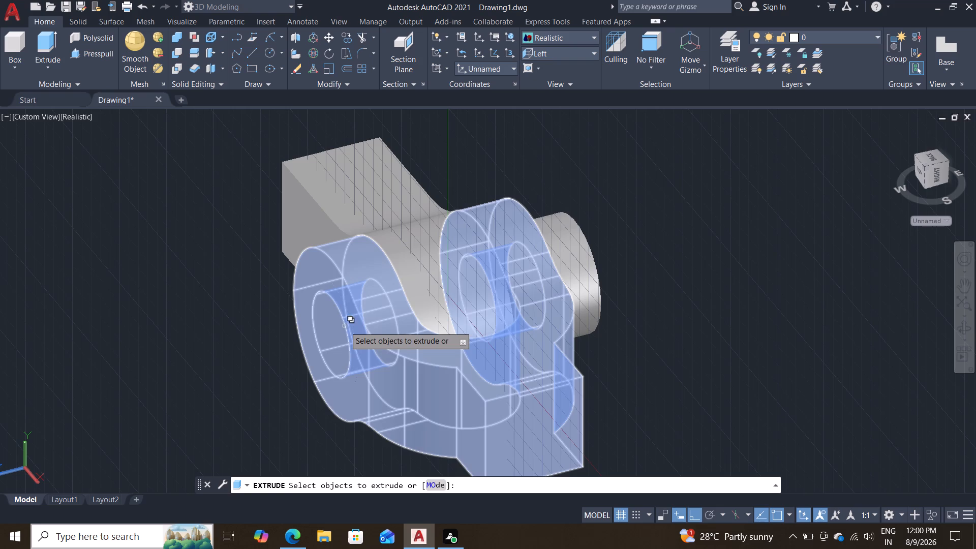
left_click(344, 325)
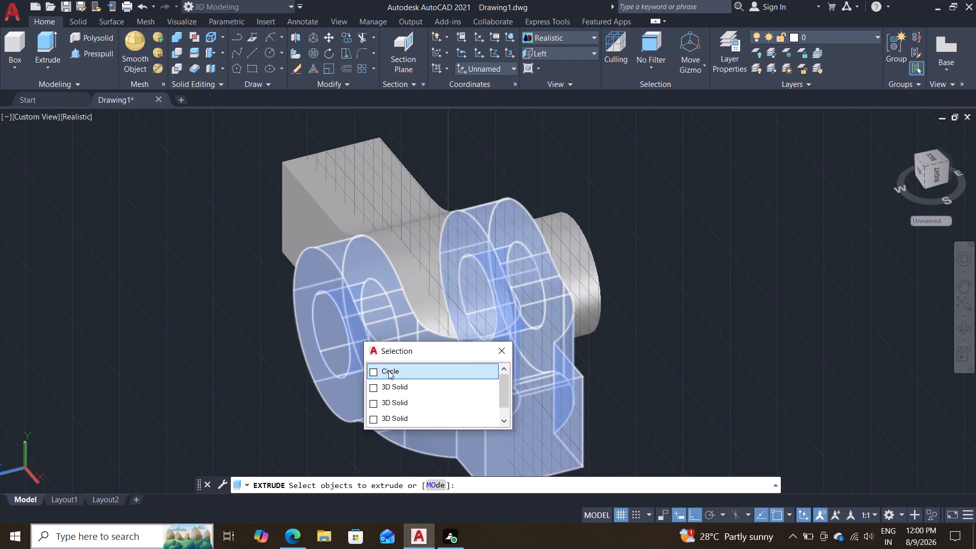
left_click(388, 371)
left_click(378, 372)
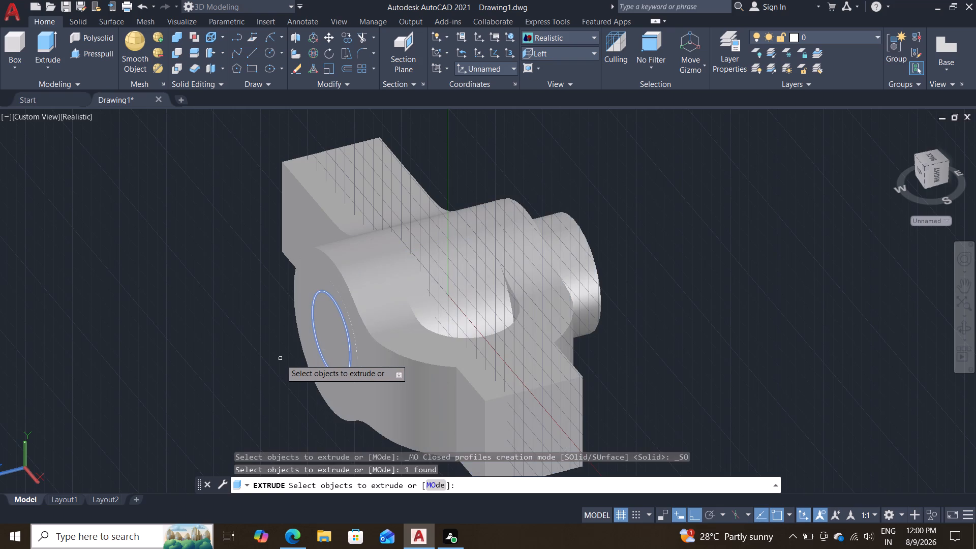
key("Return")
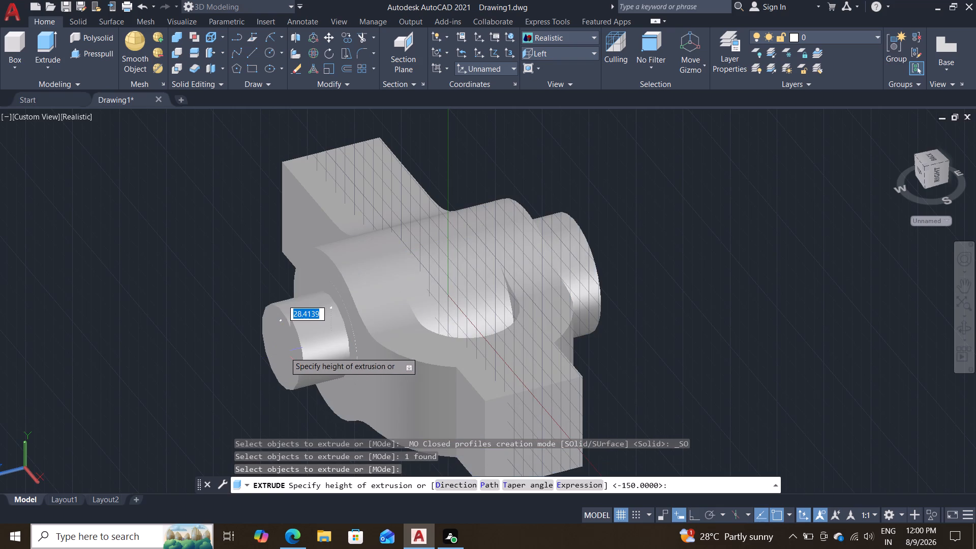
type("20")
key("Return")
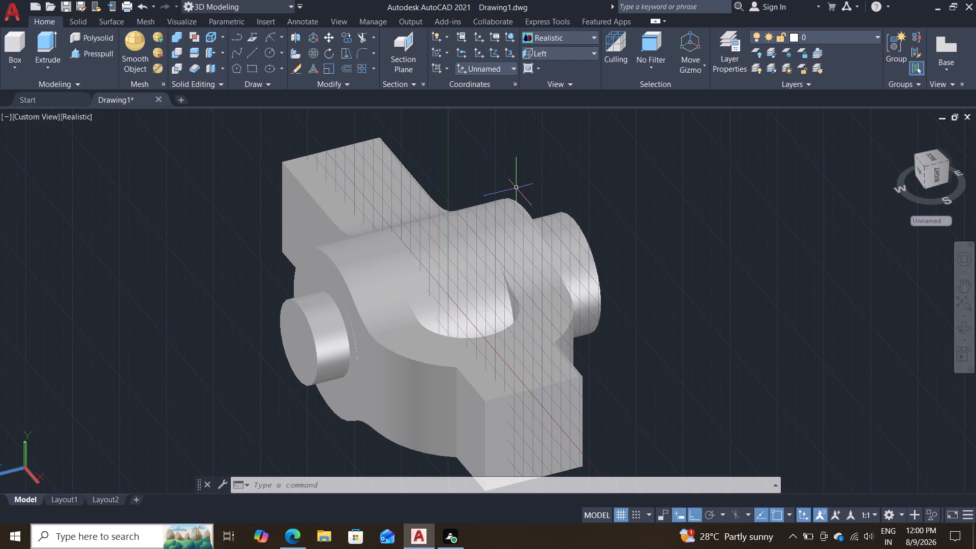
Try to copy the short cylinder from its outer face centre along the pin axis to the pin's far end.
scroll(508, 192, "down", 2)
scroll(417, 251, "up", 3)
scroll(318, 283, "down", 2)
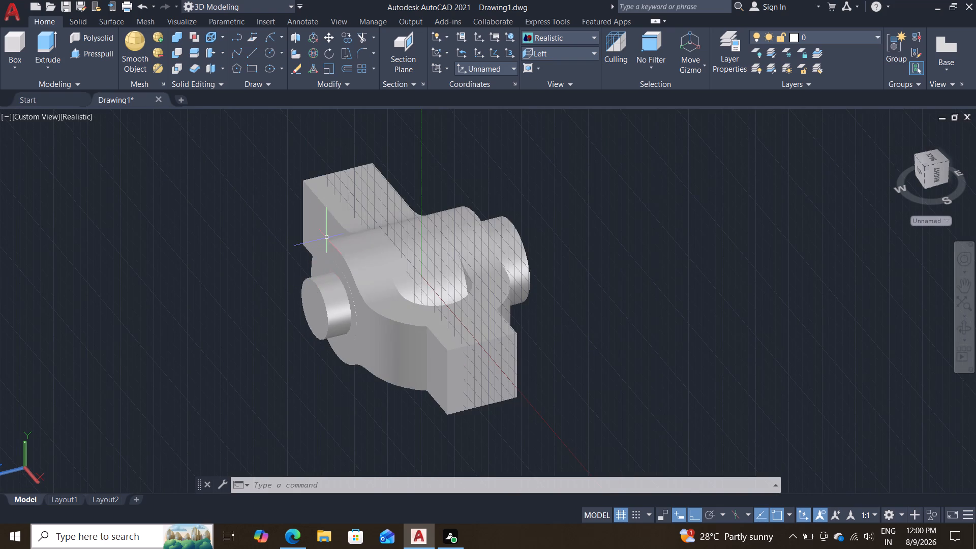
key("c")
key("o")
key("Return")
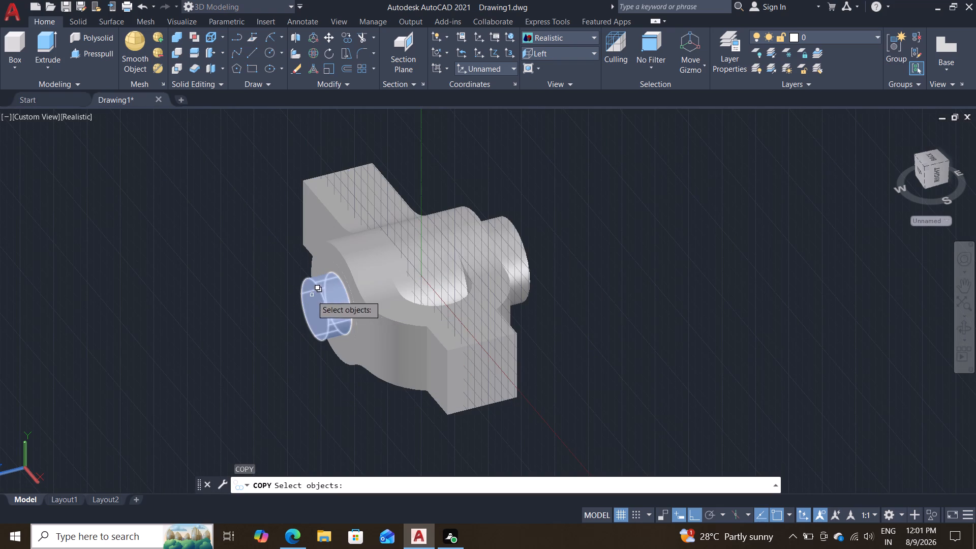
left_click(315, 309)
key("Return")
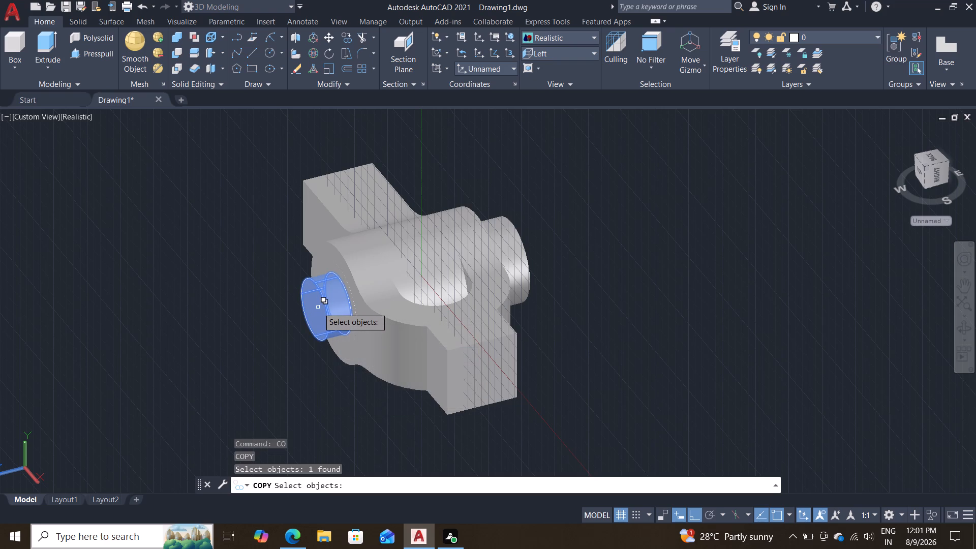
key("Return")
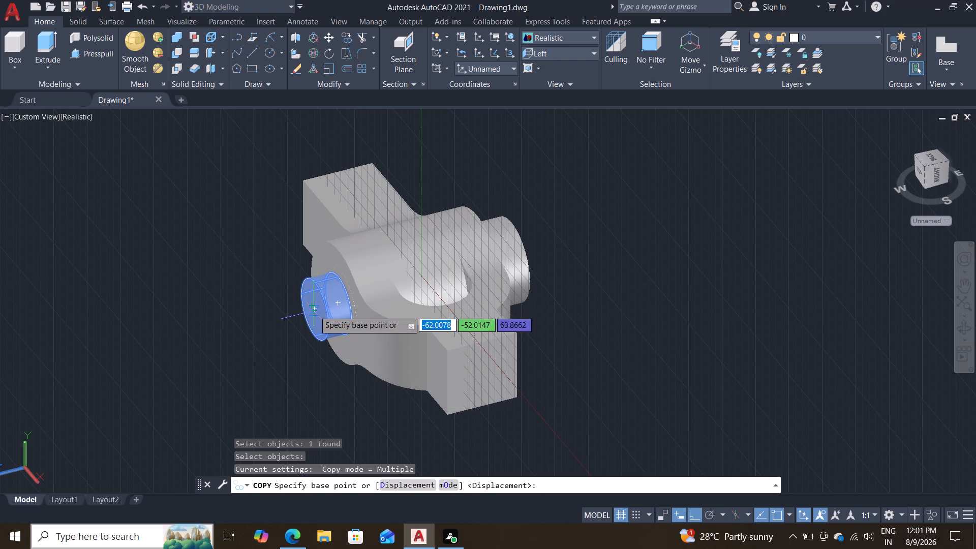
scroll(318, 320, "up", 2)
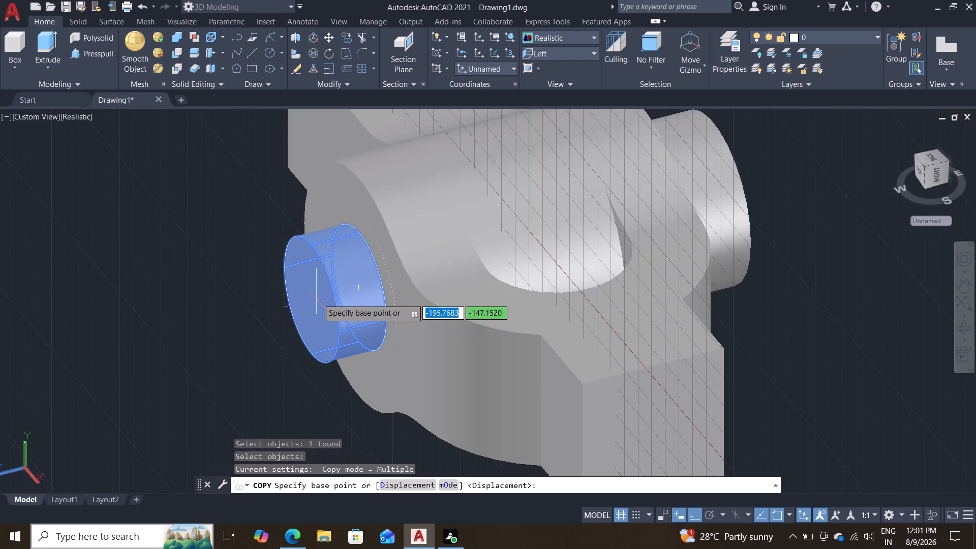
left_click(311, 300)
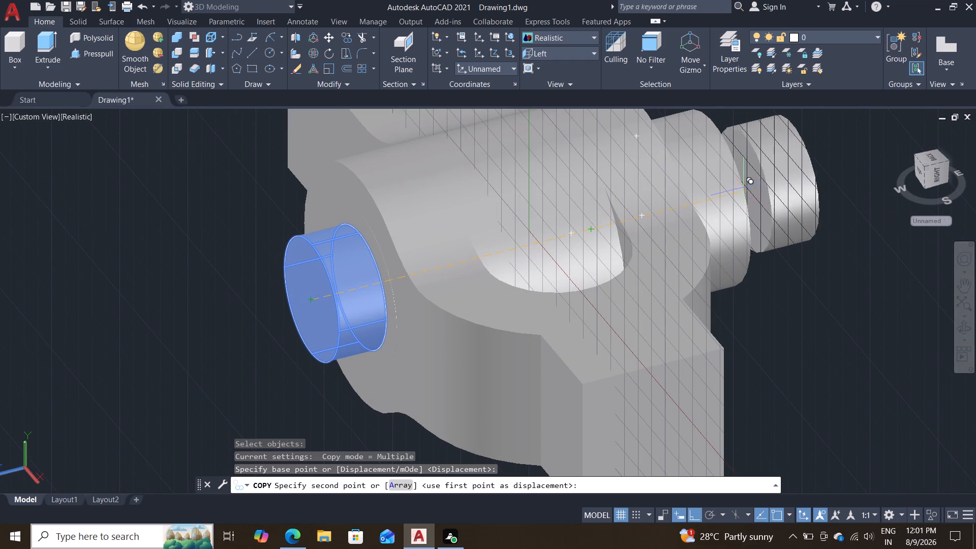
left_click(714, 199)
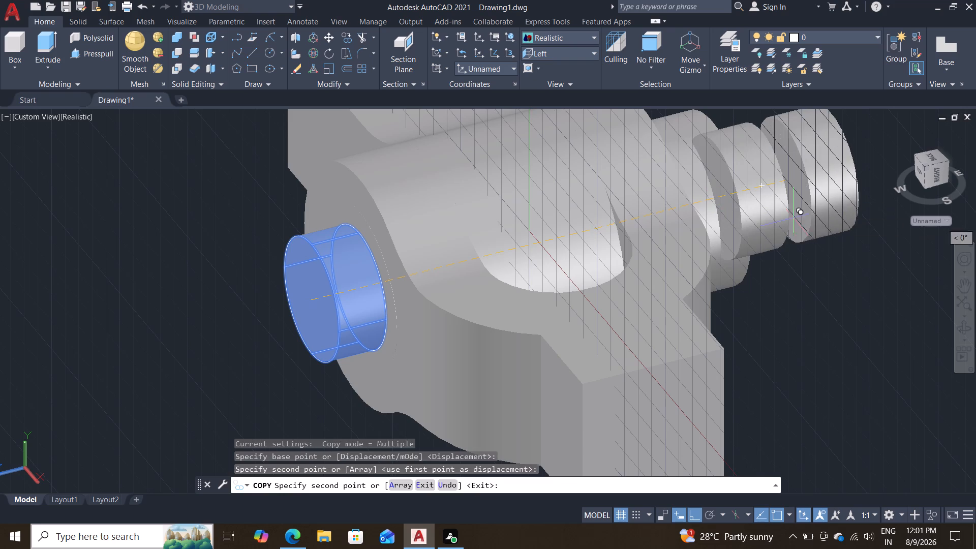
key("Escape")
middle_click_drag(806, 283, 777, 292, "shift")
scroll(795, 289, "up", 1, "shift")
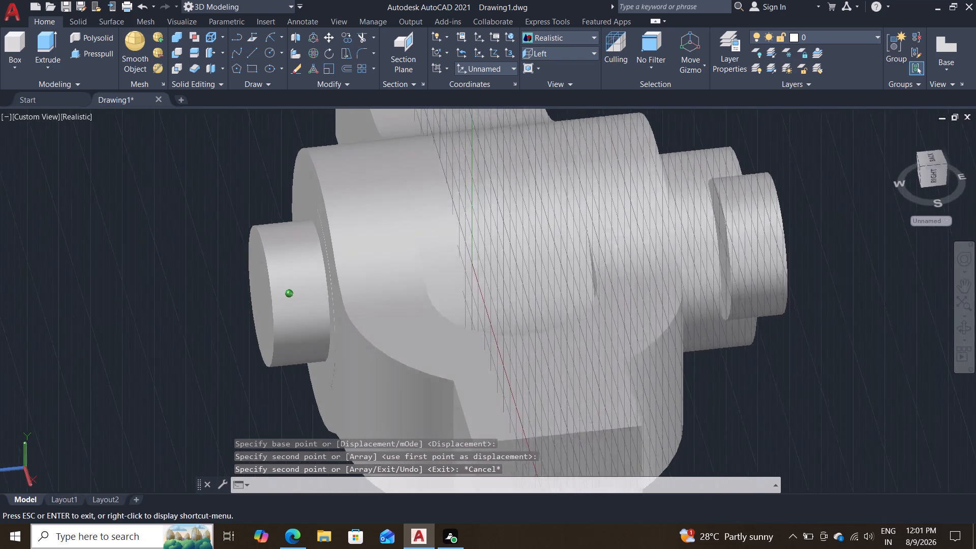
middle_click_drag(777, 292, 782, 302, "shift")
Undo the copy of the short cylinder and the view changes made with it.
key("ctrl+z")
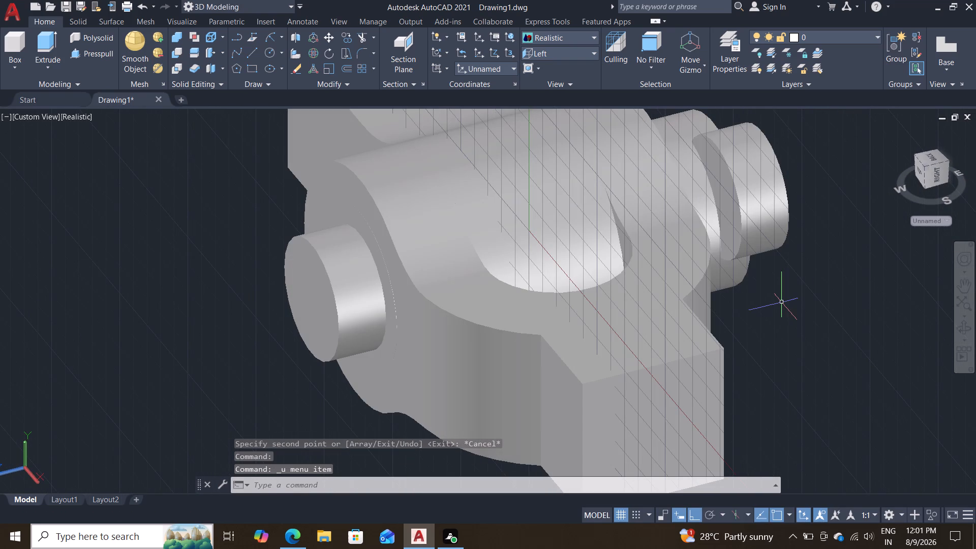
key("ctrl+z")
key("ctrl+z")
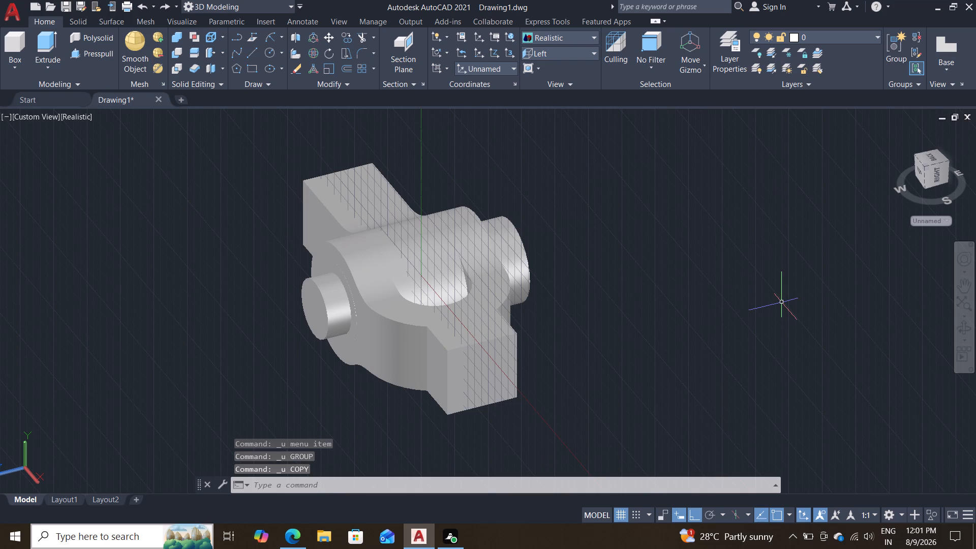
Copy the short cylinder from its outer face centre along the pin axis to the pin's protruding far end.
scroll(654, 312, "up", 2)
scroll(598, 258, "down", 1)
middle_click_drag(598, 258, 604, 295)
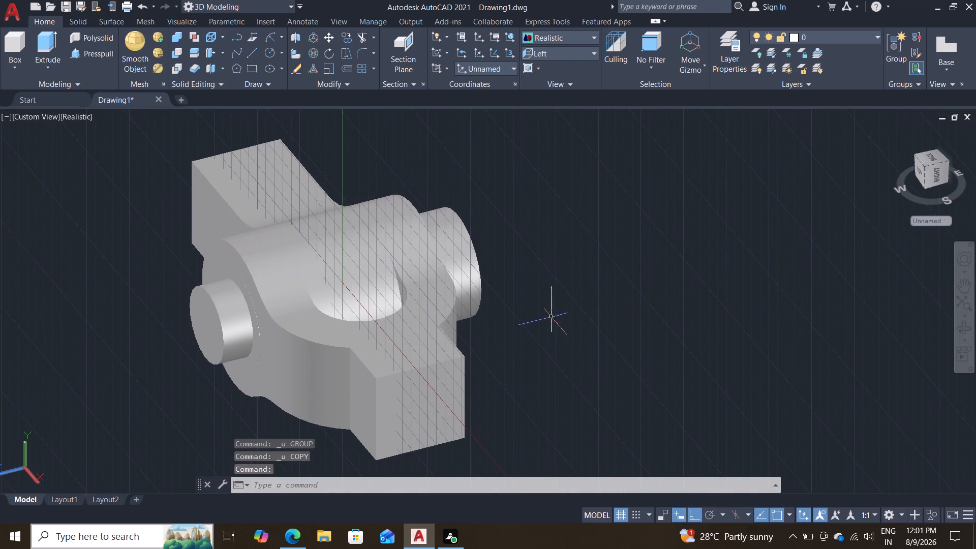
middle_click_drag(551, 319, 593, 371, "shift")
type("co")
key("Return")
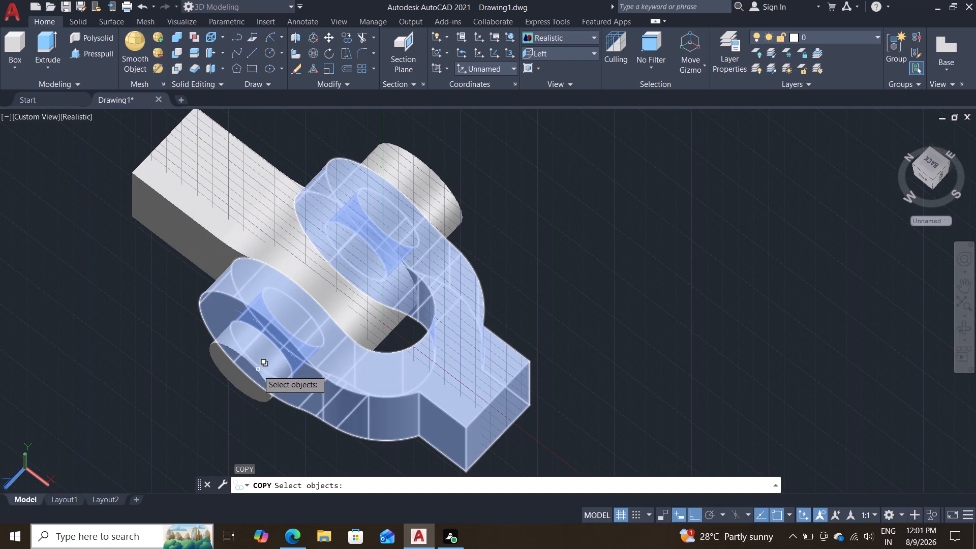
left_click(250, 383)
key("Return")
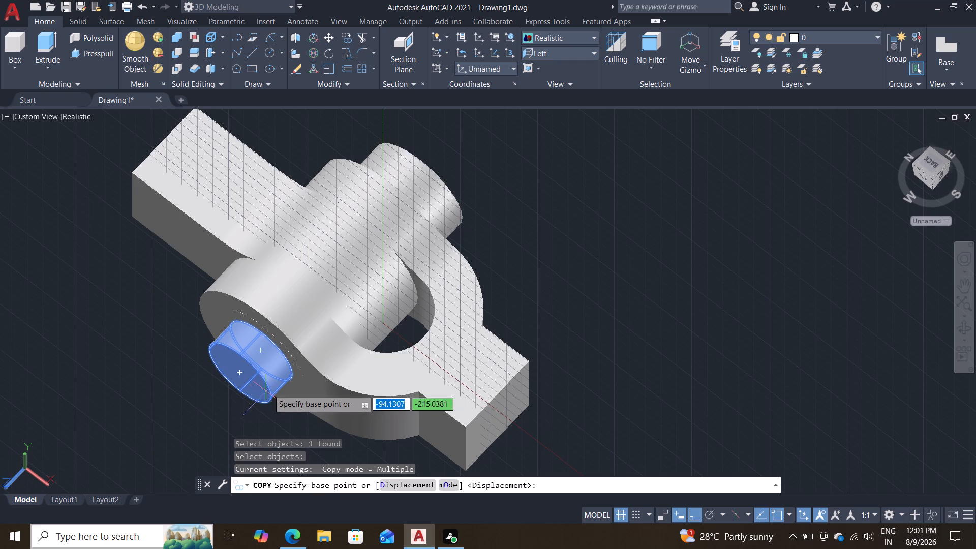
left_click(242, 372)
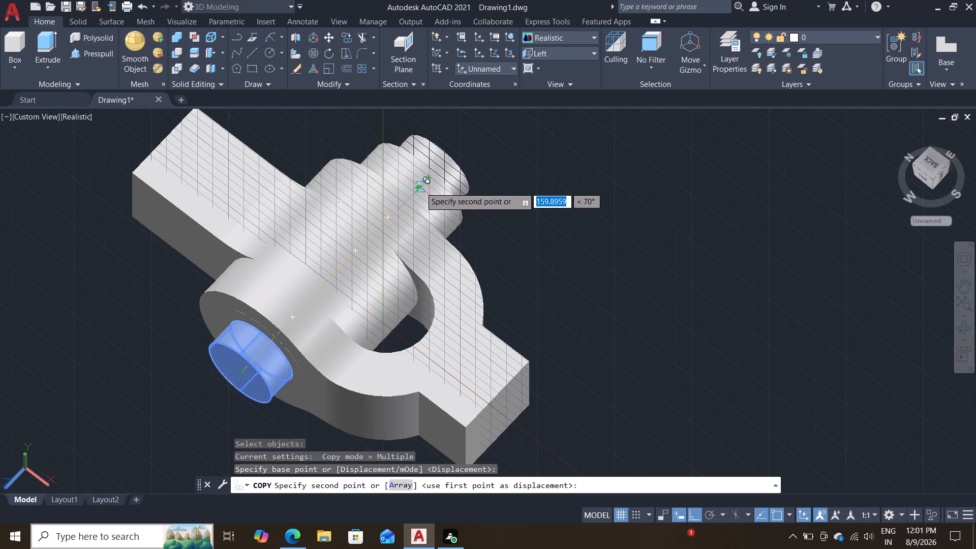
left_click(421, 187)
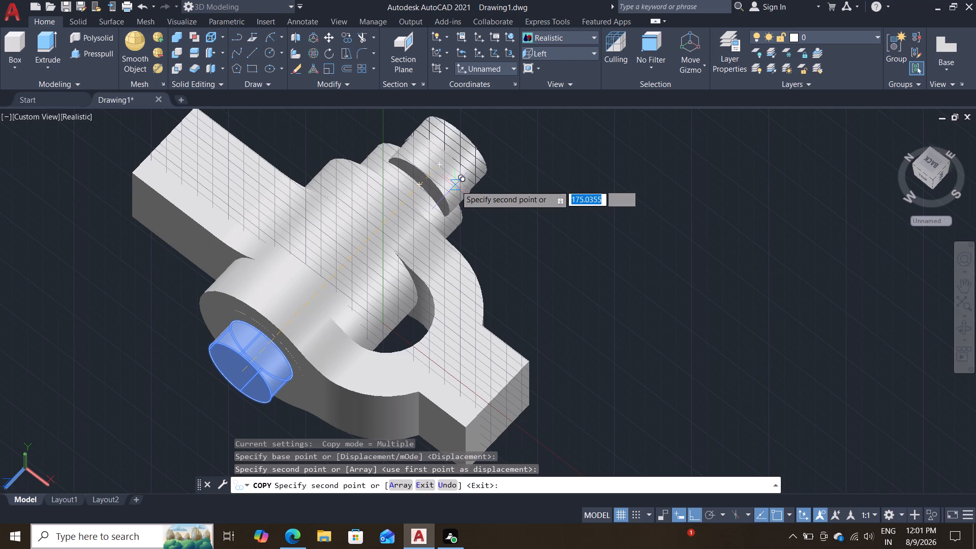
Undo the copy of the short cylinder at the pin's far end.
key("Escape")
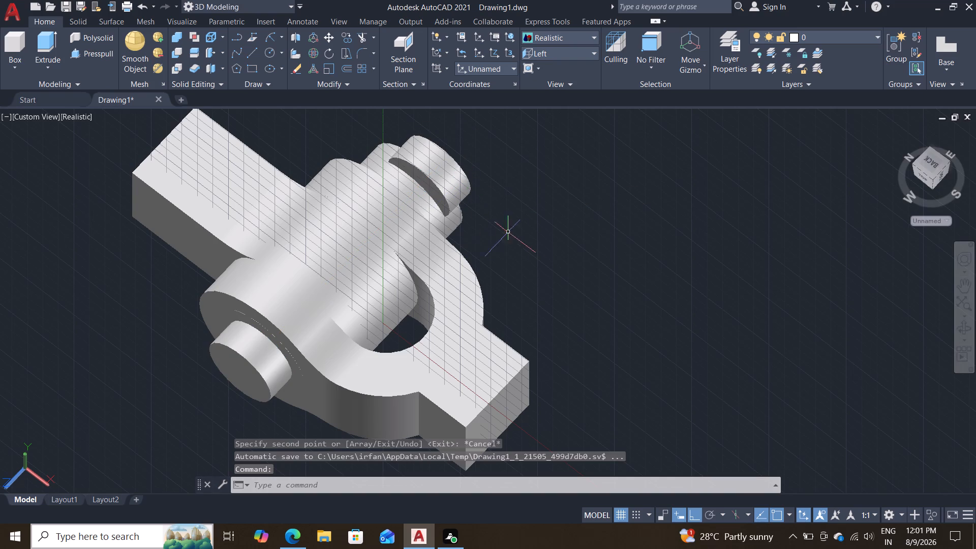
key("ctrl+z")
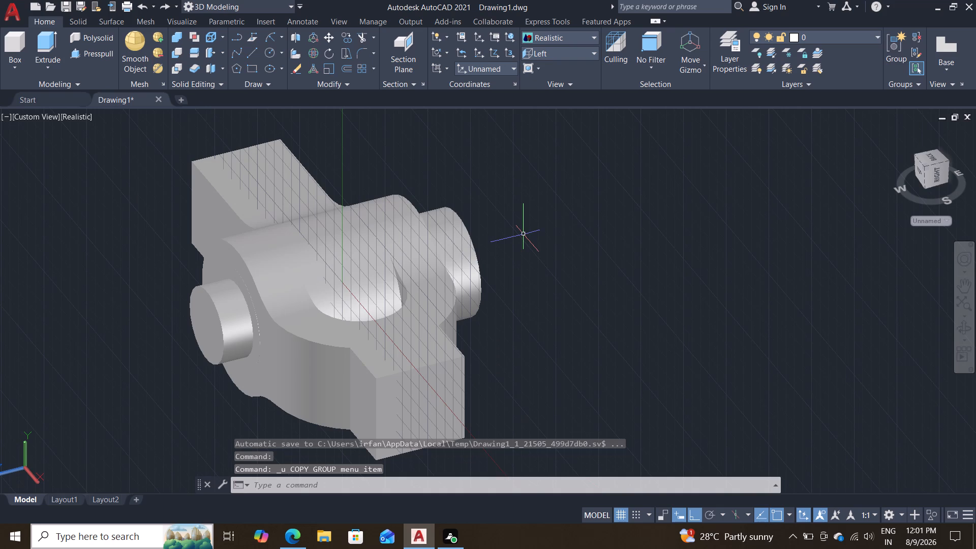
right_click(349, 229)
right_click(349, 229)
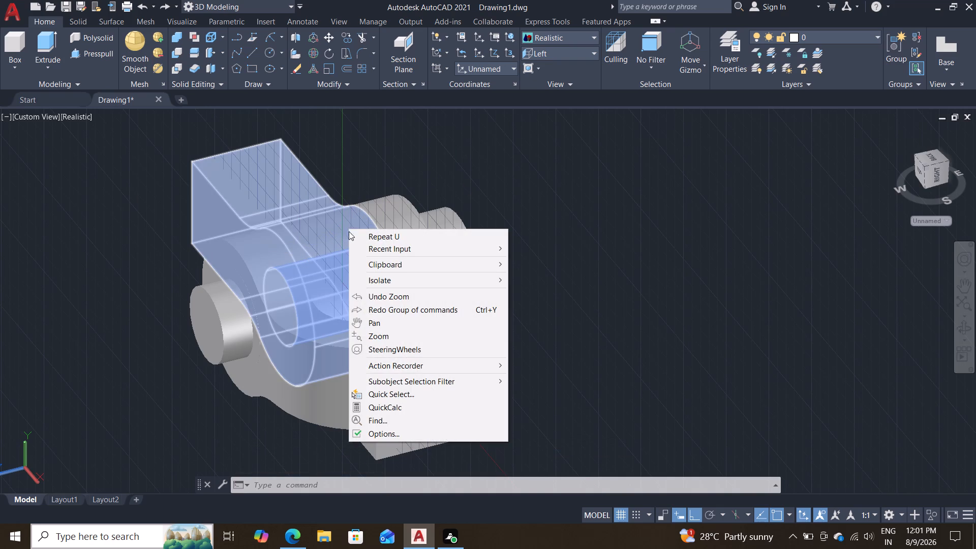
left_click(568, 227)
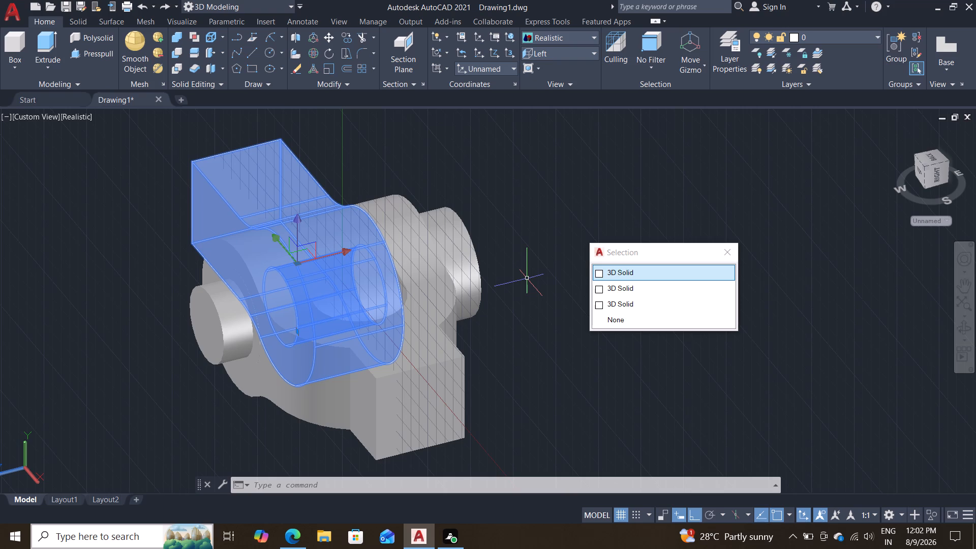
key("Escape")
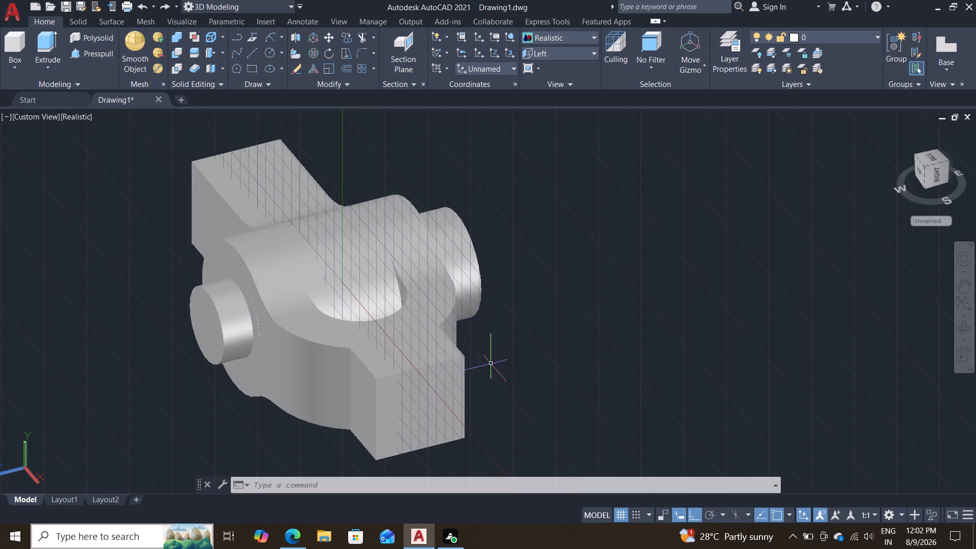
Copy the short cylinder from its outer face along the pin axis to the pin's protruding far end.
middle_click_drag(494, 368, 573, 388, "shift")
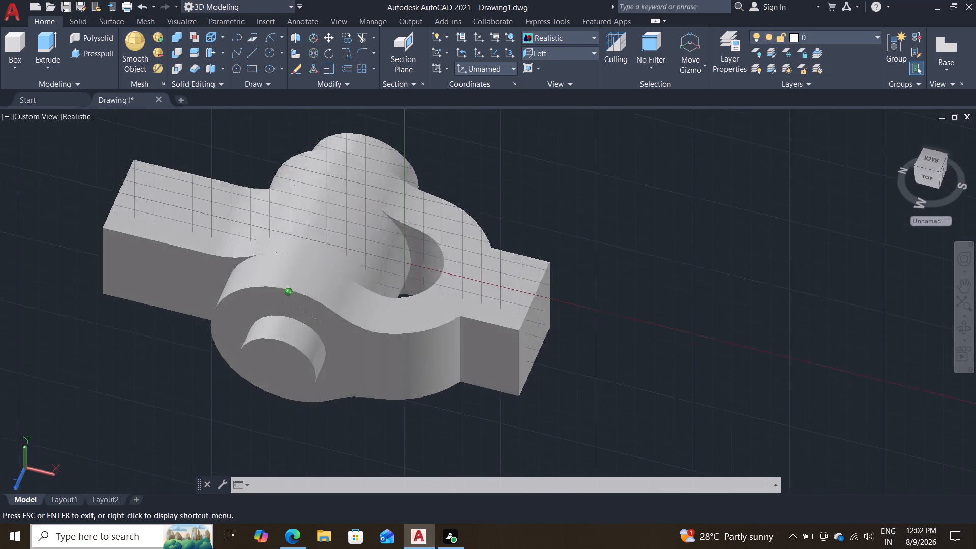
middle_click_drag(573, 388, 570, 382, "shift")
type("co")
key("Return")
left_click(285, 355)
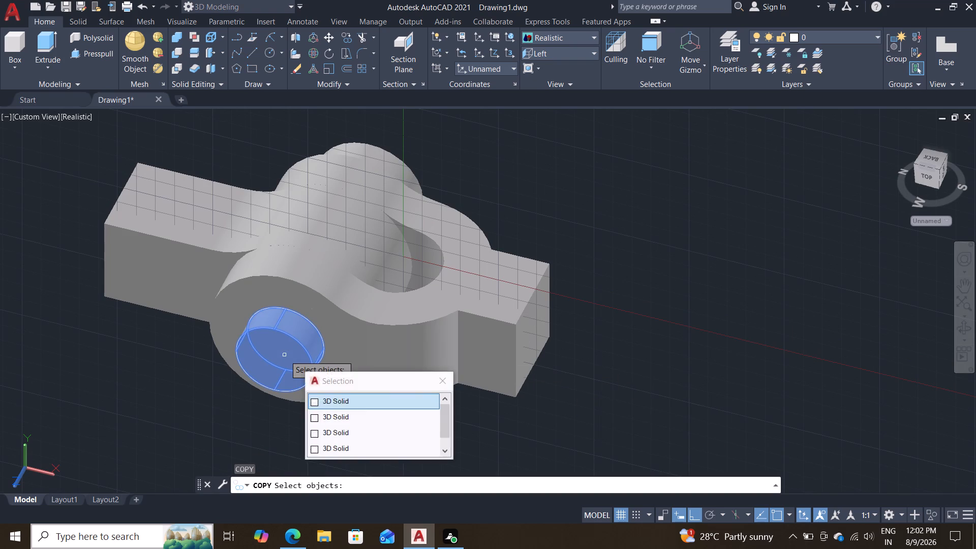
key("Return")
key("Return")
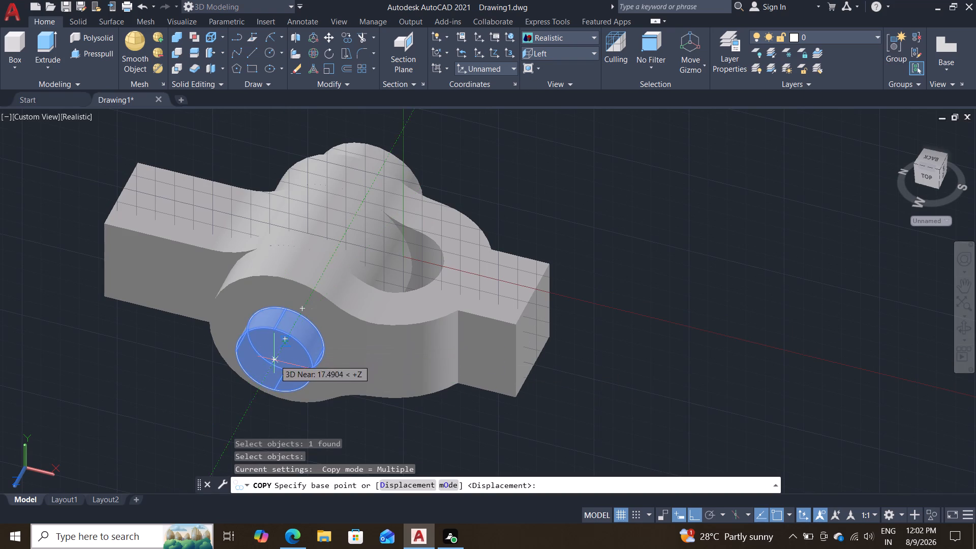
double_click(274, 364)
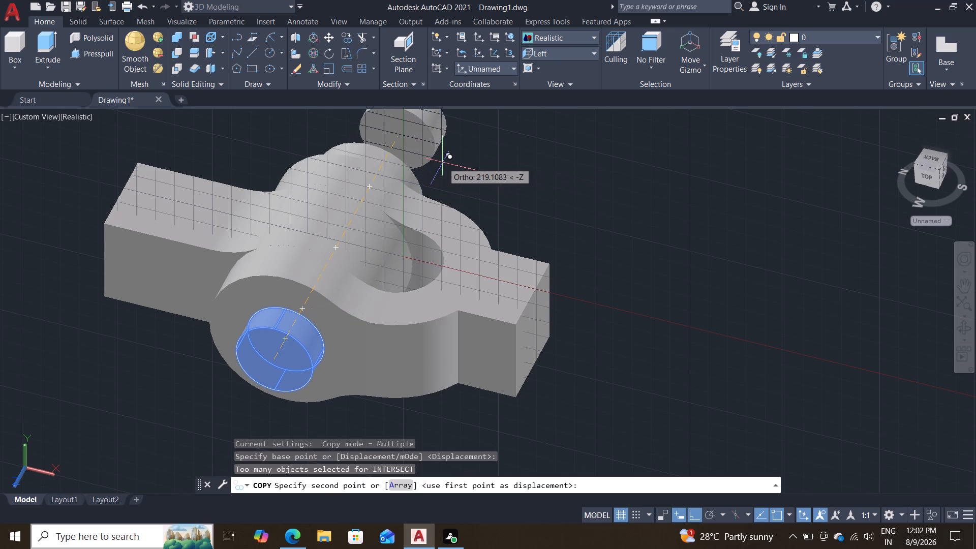
middle_click_drag(443, 163, 432, 252, "shift")
scroll(432, 252, "up", 1)
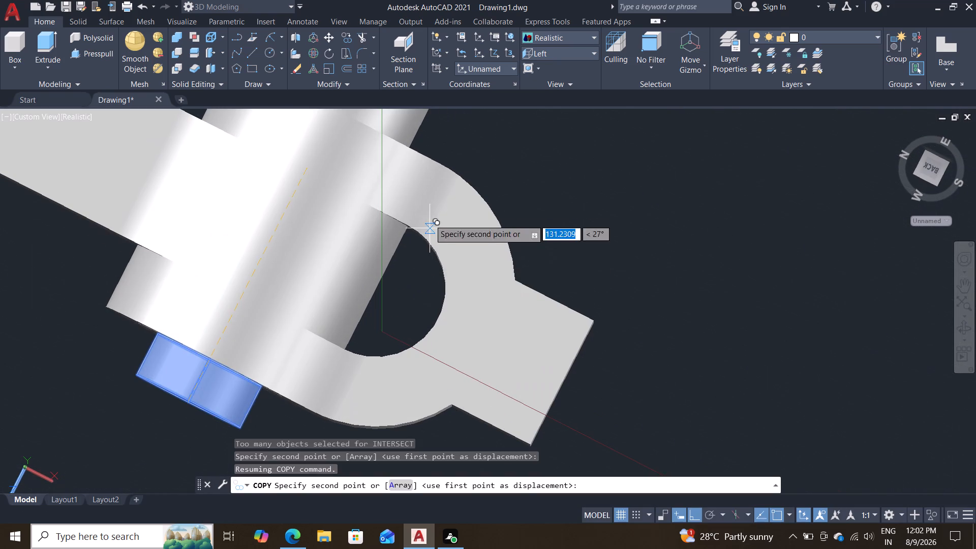
middle_click_drag(477, 153, 490, 295)
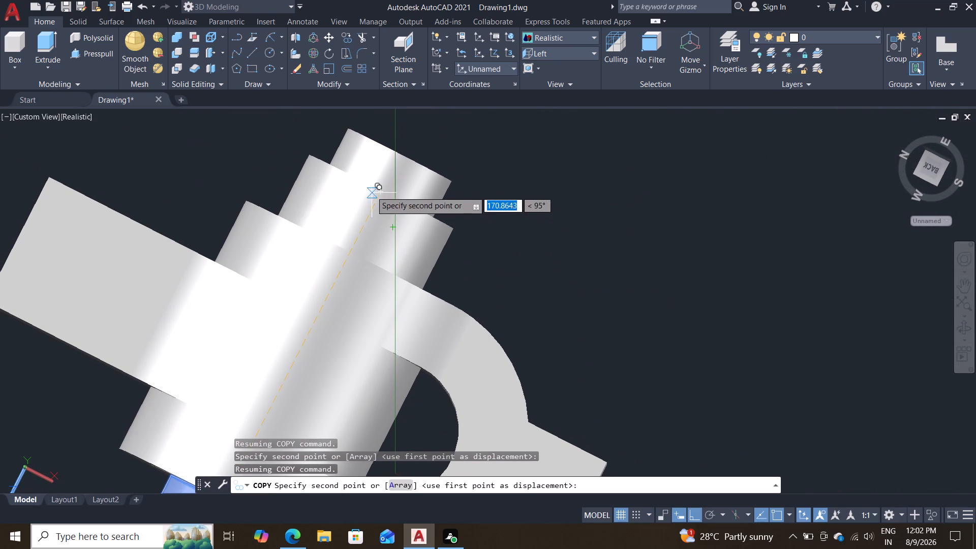
left_click(380, 189)
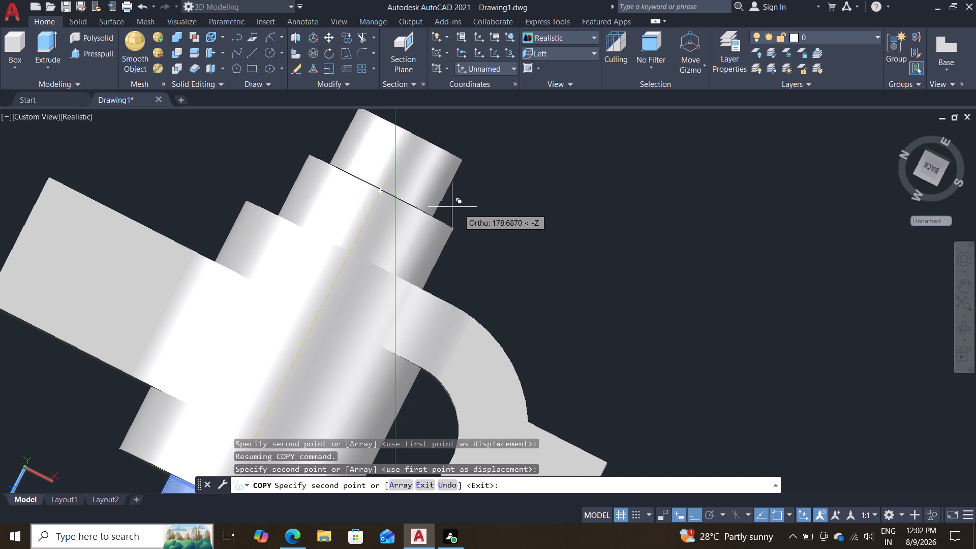
key("Escape")
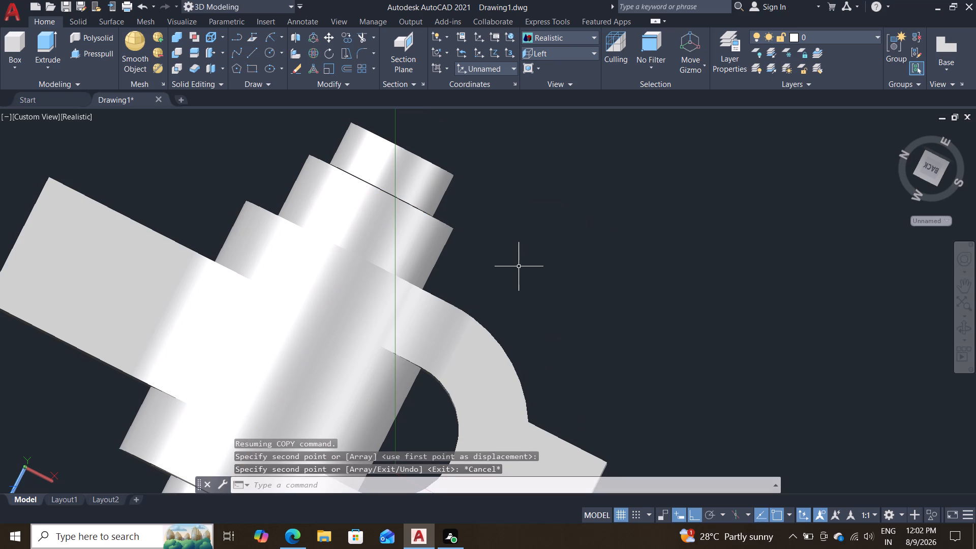
Move the copied short cylinder from its inner face centre to the centre of the pin's far end face.
middle_click_drag(517, 270, 416, 358, "shift")
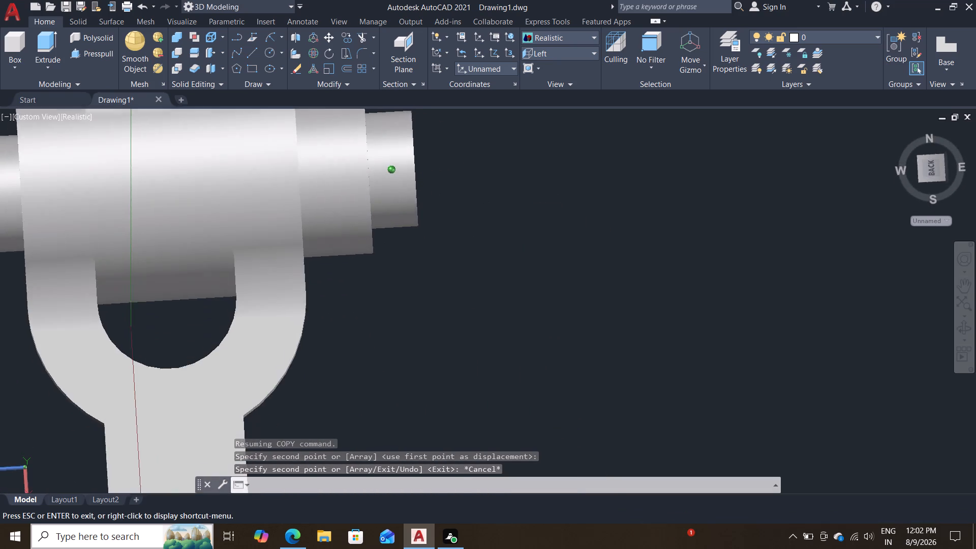
middle_click_drag(416, 358, 620, 276, "shift")
middle_click_drag(287, 279, 364, 316, "shift")
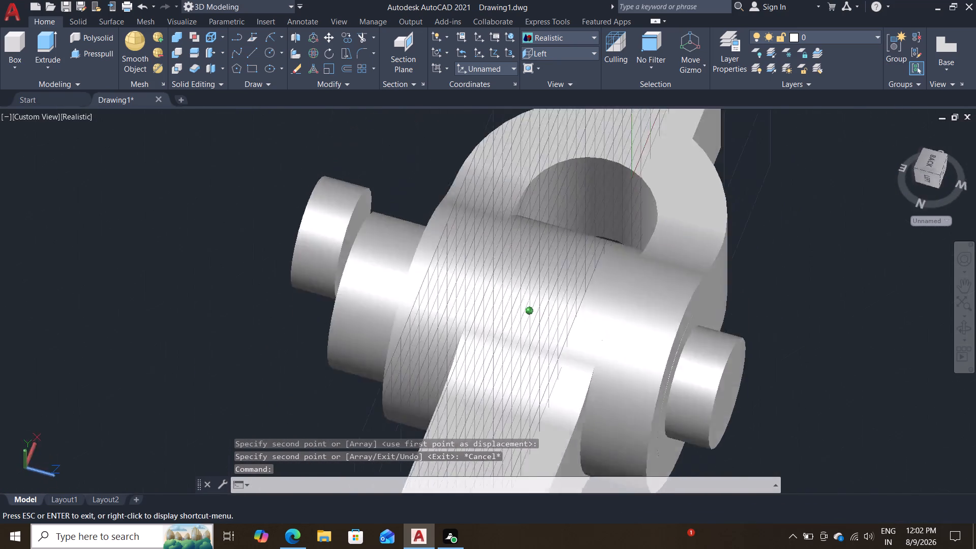
middle_click_drag(364, 316, 542, 364, "shift")
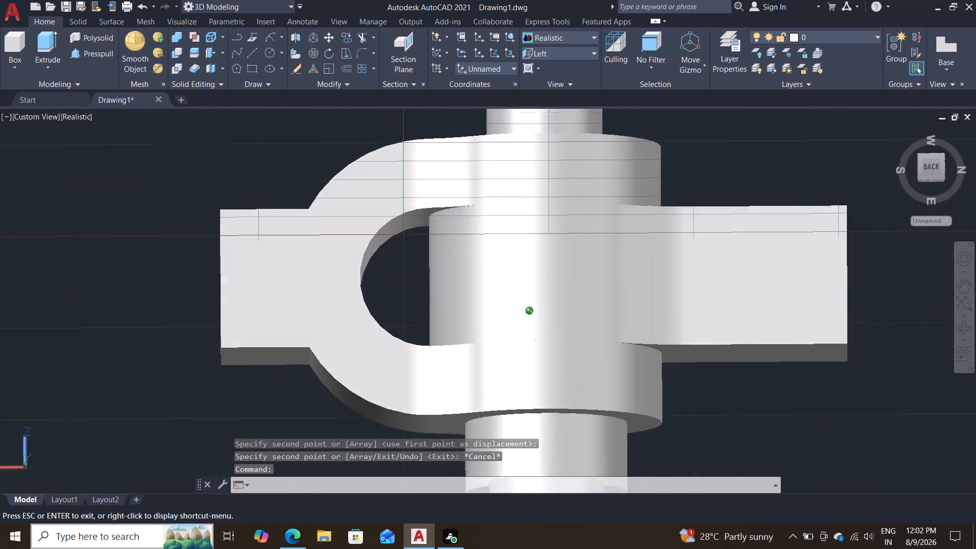
middle_click_drag(542, 364, 520, 303, "shift")
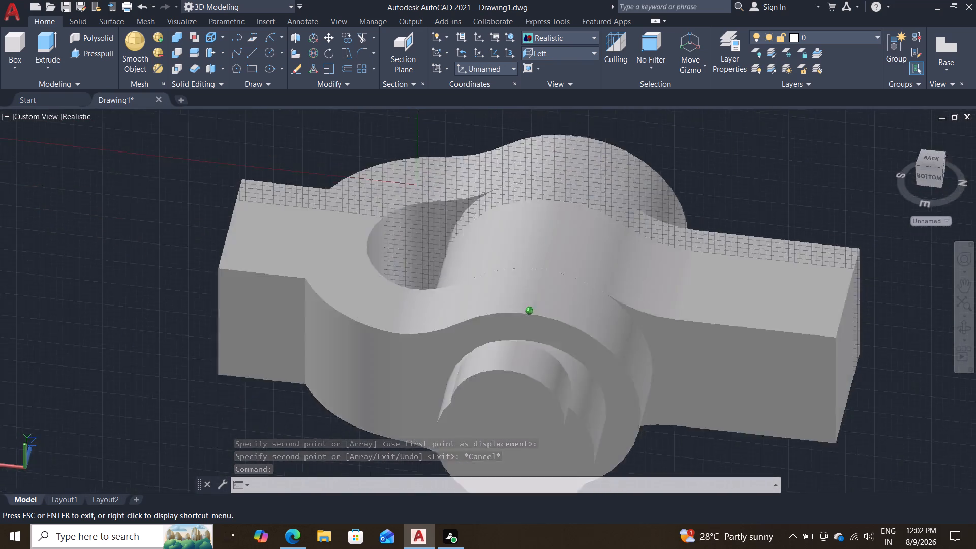
middle_click_drag(520, 303, 524, 231, "shift")
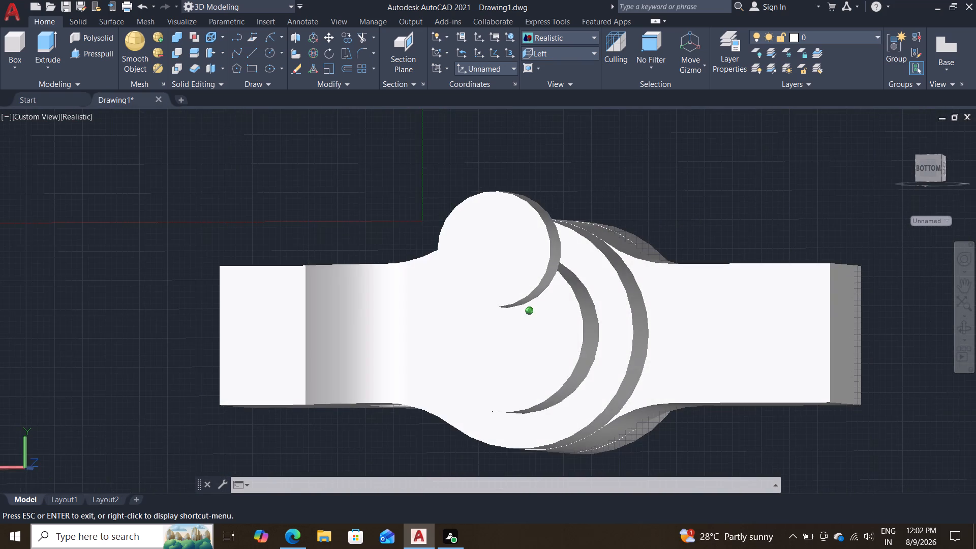
middle_click_drag(524, 231, 524, 232, "shift")
key("m")
key("Return")
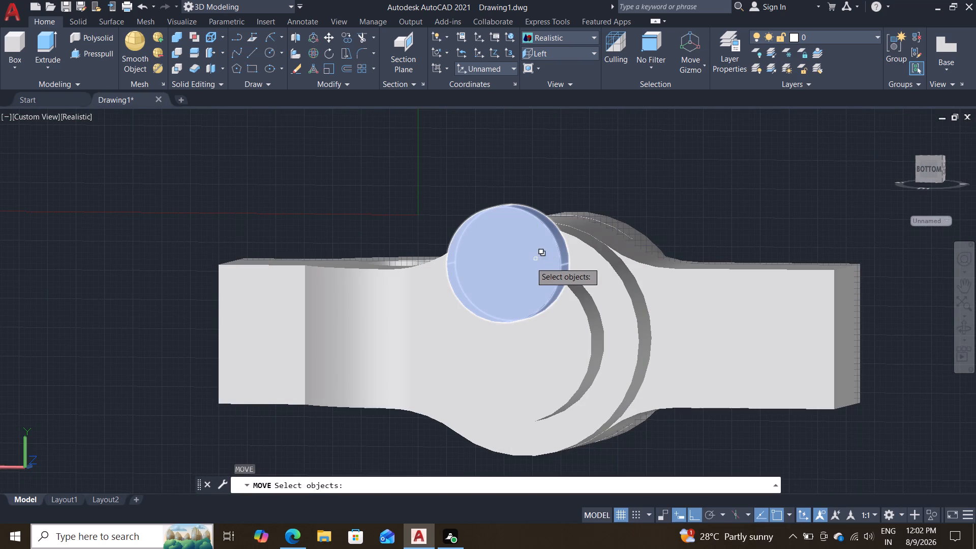
left_click(531, 262)
key("Return")
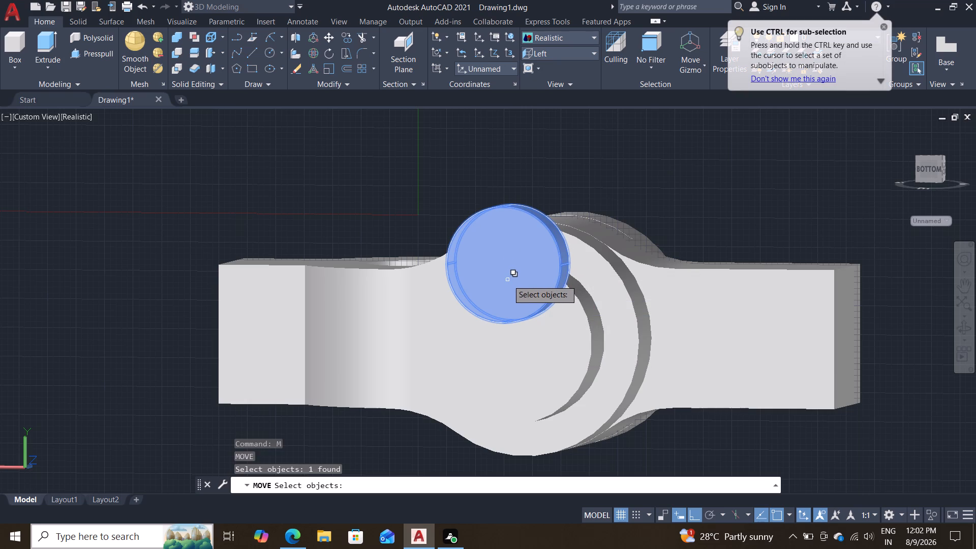
key("Return")
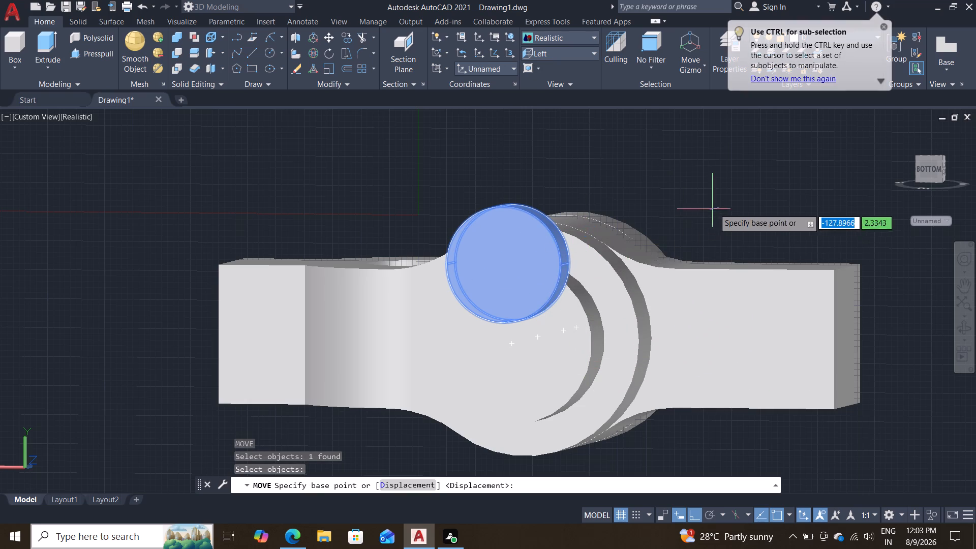
middle_click_drag(703, 216, 487, 251, "shift")
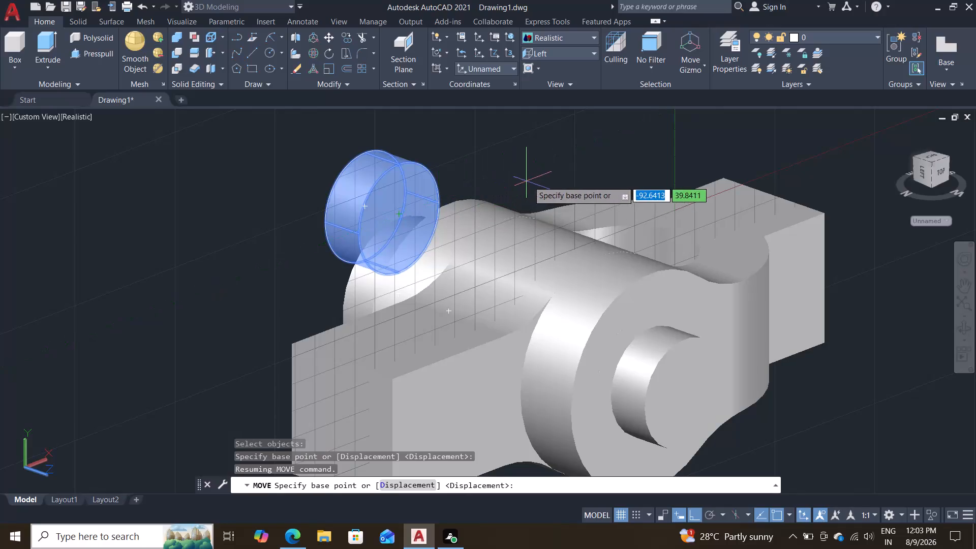
left_click(400, 215)
middle_click_drag(302, 279, 317, 303)
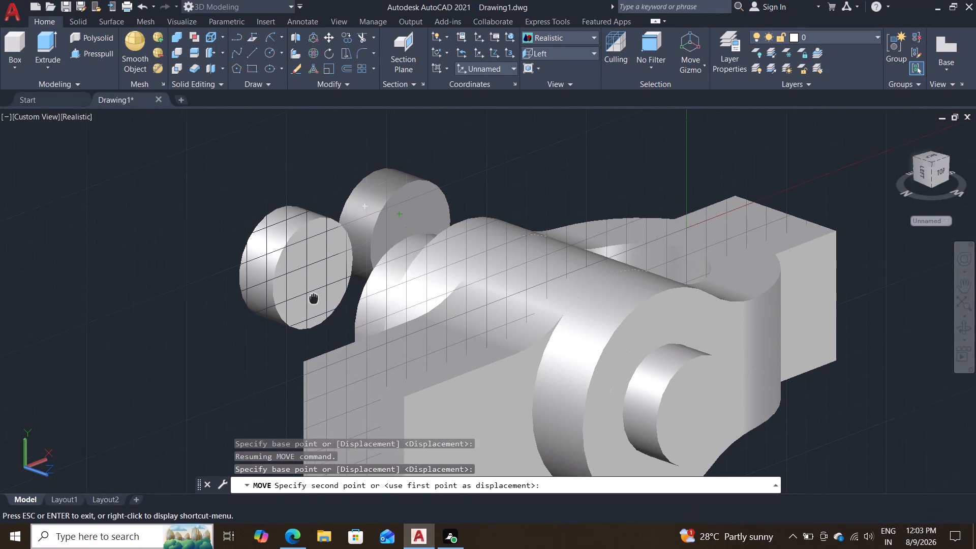
middle_click_drag(317, 303, 392, 329)
middle_click_drag(367, 277, 545, 257, "shift")
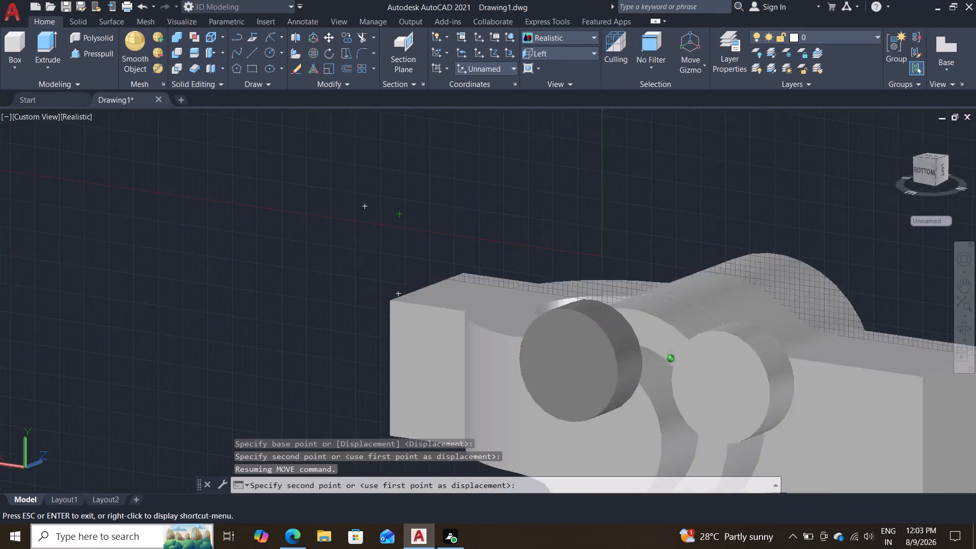
middle_click_drag(545, 257, 555, 236, "shift")
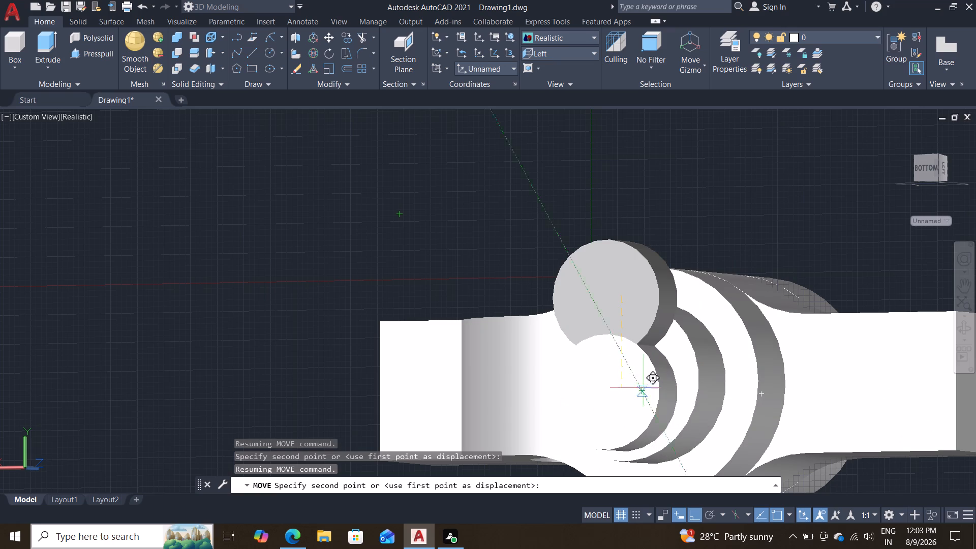
middle_click_drag(317, 326, 315, 325, "shift")
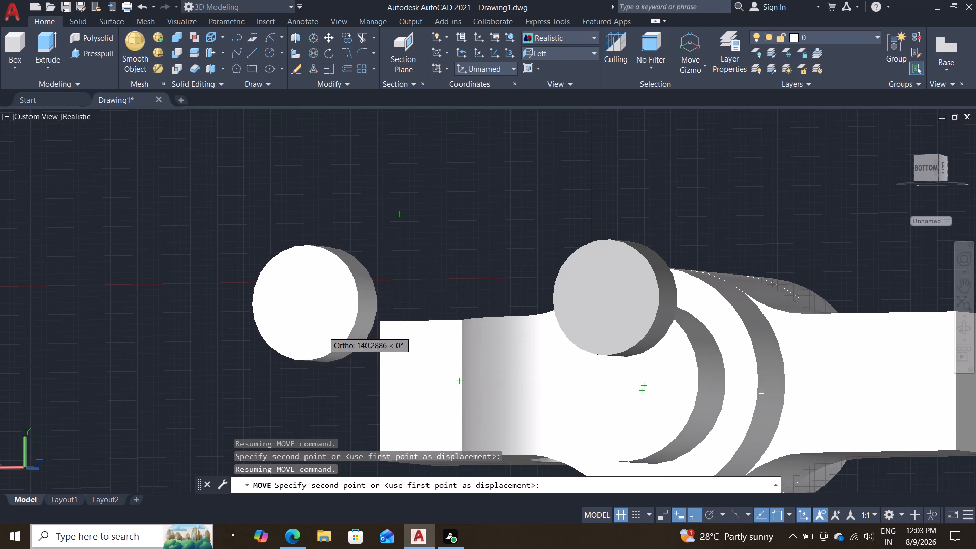
middle_click_drag(315, 325, 283, 280, "shift")
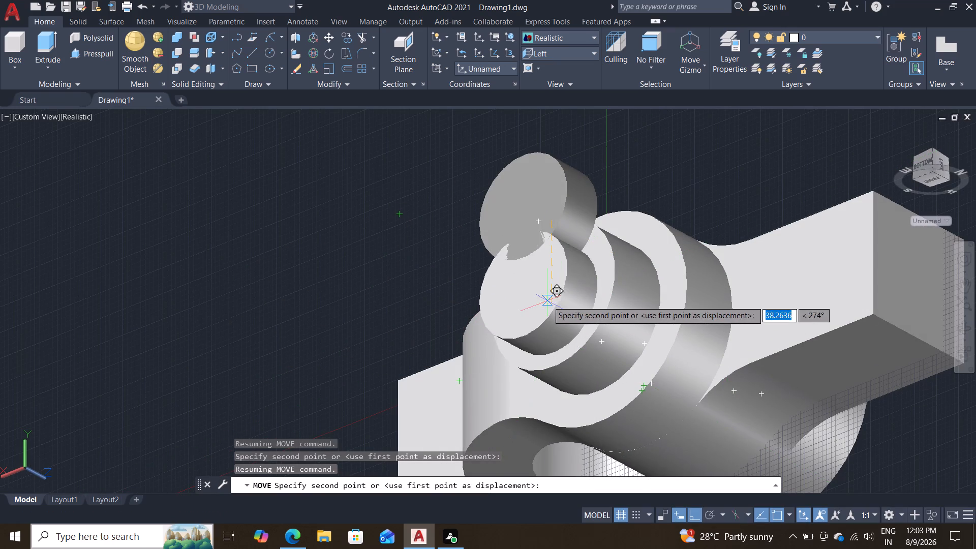
left_click(553, 309)
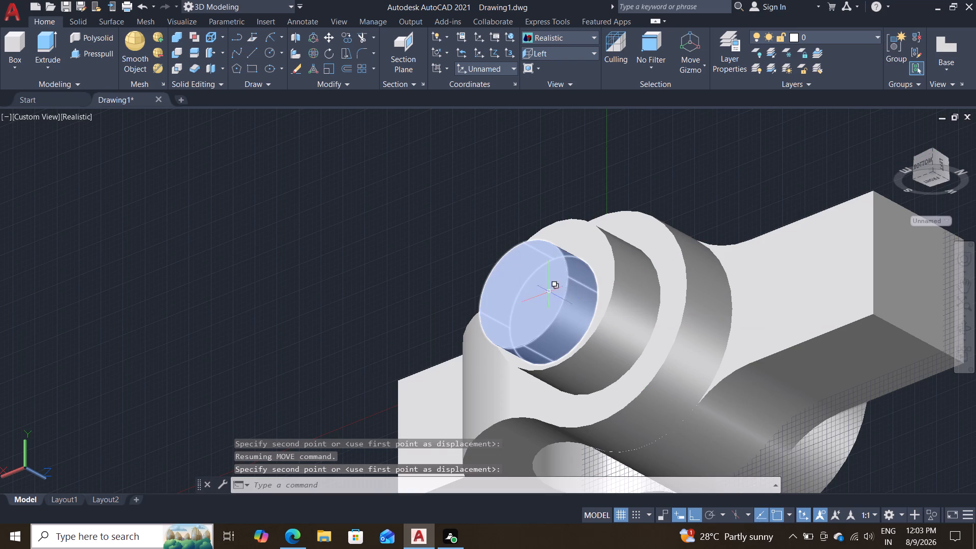
Move the copied short cylinder outward along the pin axis, clear of the pin's far end.
middle_click_drag(293, 229, 374, 324, "shift")
scroll(317, 331, "down", 1, "shift")
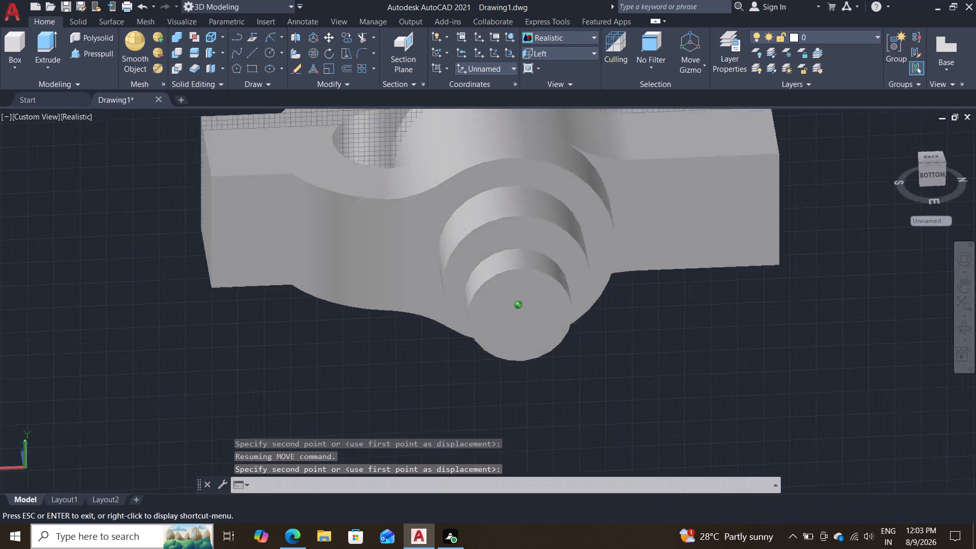
middle_click_drag(374, 324, 505, 355, "shift")
middle_click_drag(524, 351, 541, 348, "shift")
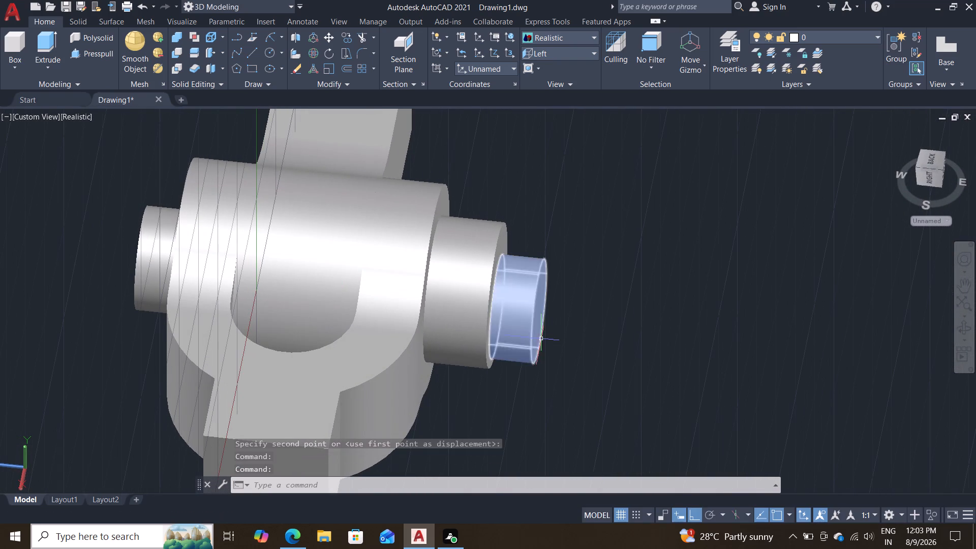
left_click(536, 287)
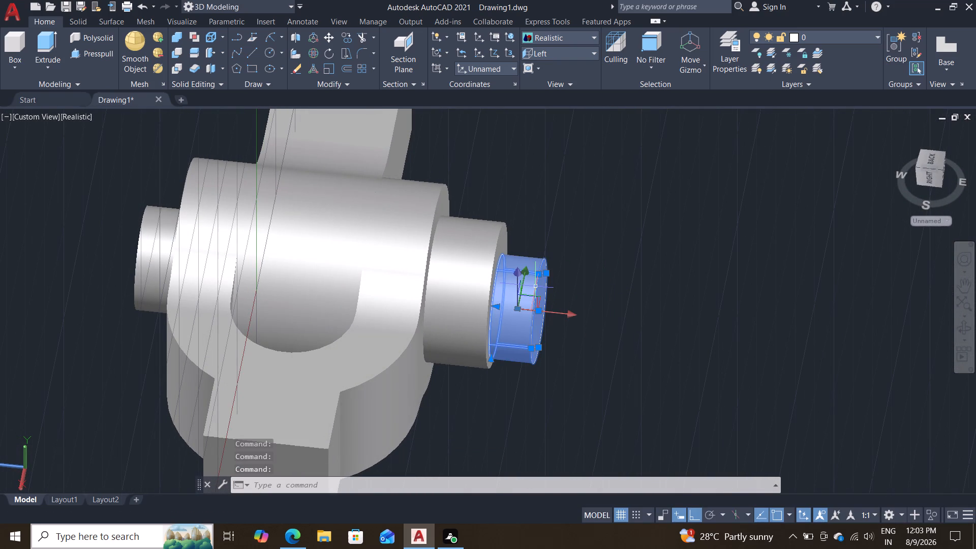
key("m")
key("Return")
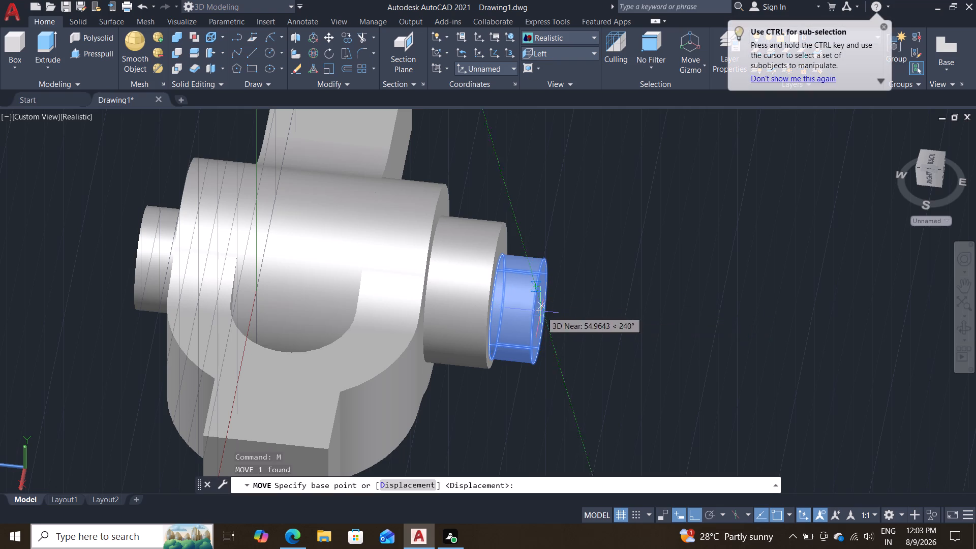
left_click(537, 312)
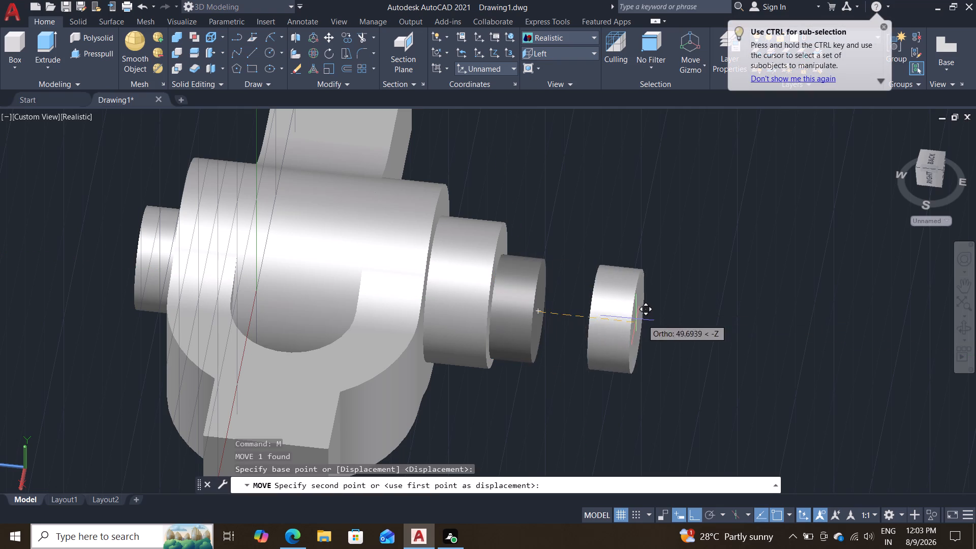
left_click(670, 320)
middle_click_drag(548, 383, 548, 383, "shift")
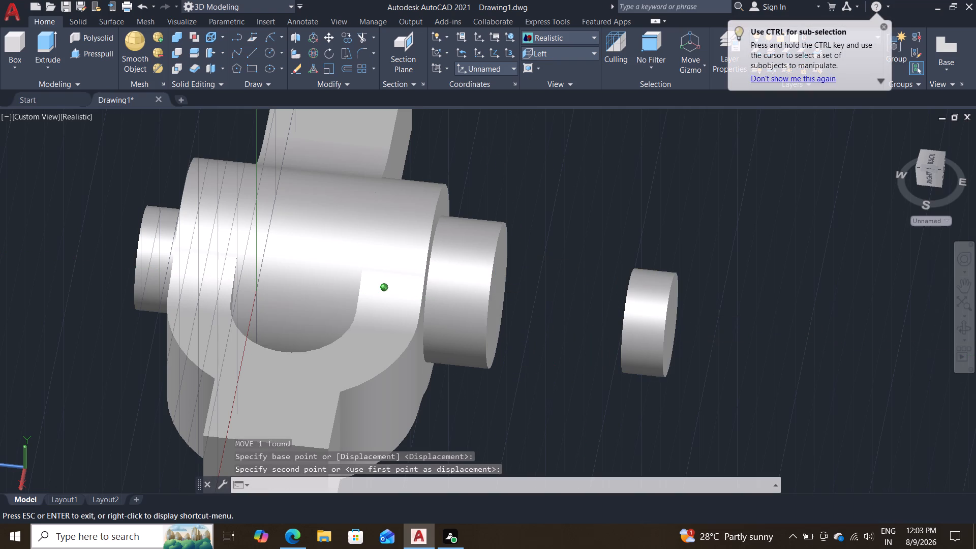
Delete the copied short cylinder that sits clear of the pin's far end.
middle_click_drag(548, 383, 570, 338, "shift")
scroll(542, 359, "up", 2)
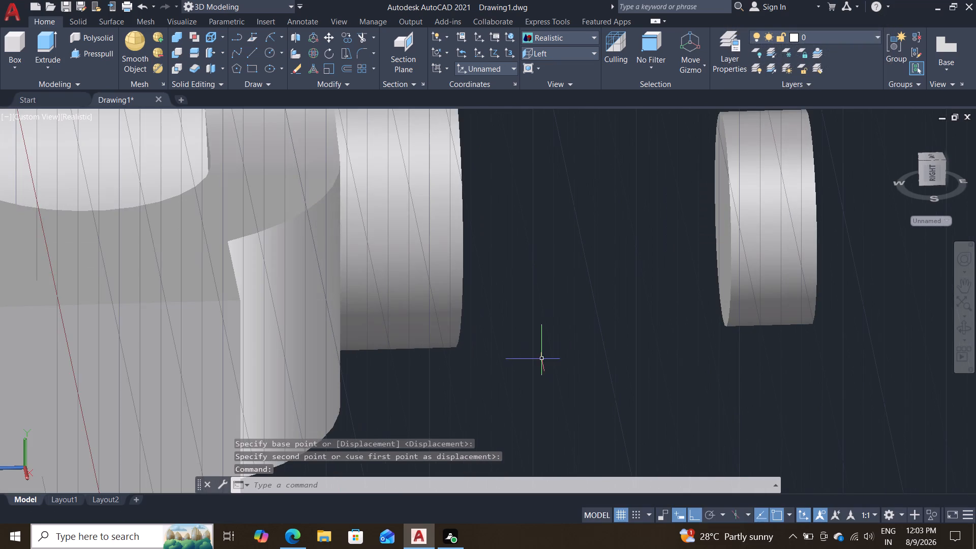
scroll(610, 313, "down", 3)
middle_click_drag(586, 319, 564, 388)
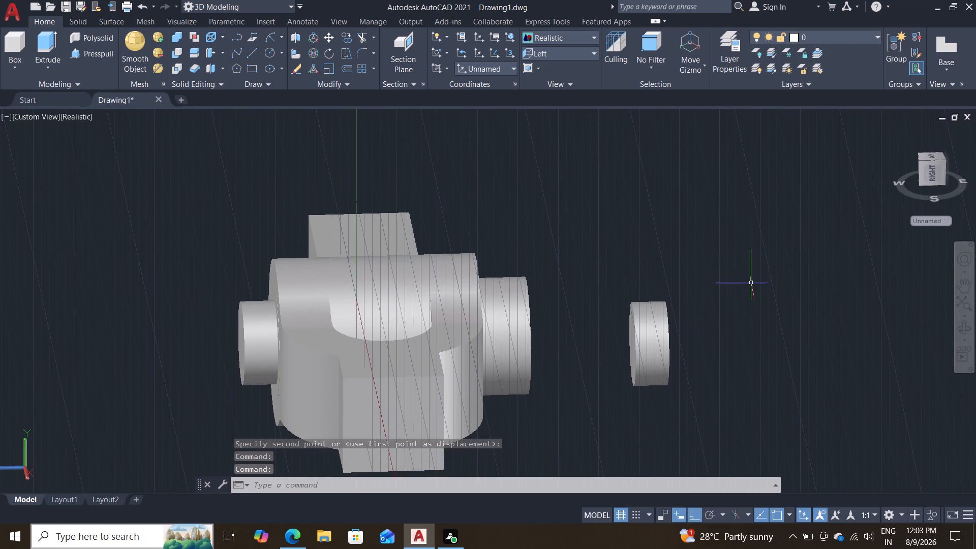
left_click_drag(742, 280, 707, 285)
left_click(610, 400)
key("Delete")
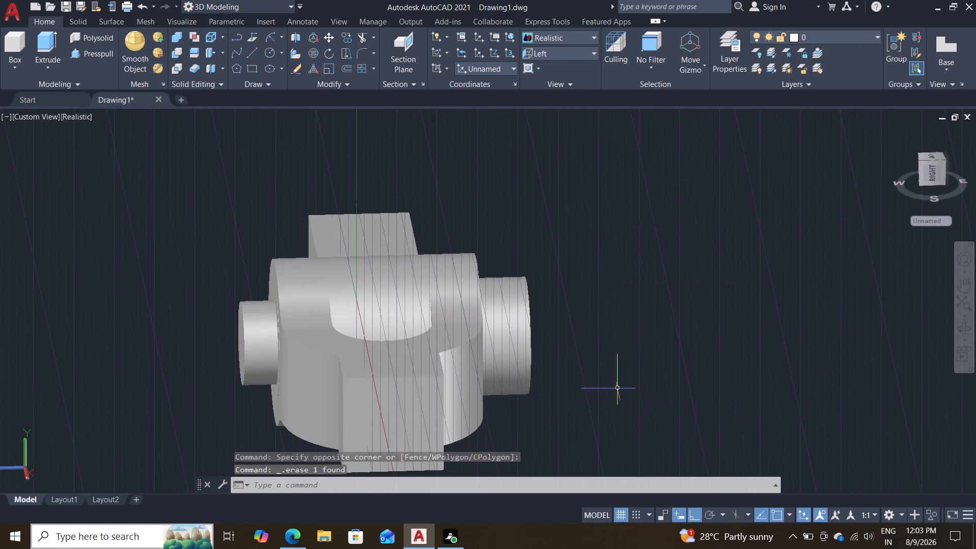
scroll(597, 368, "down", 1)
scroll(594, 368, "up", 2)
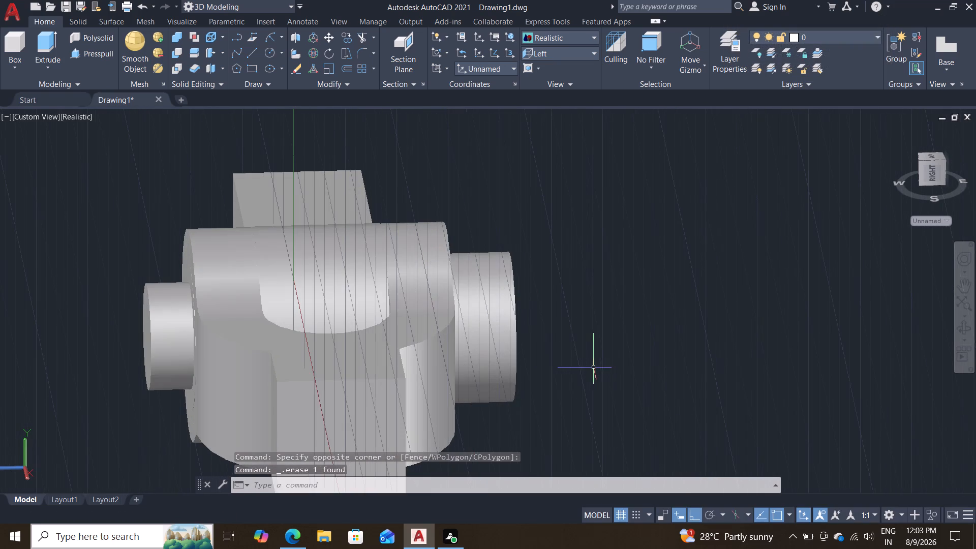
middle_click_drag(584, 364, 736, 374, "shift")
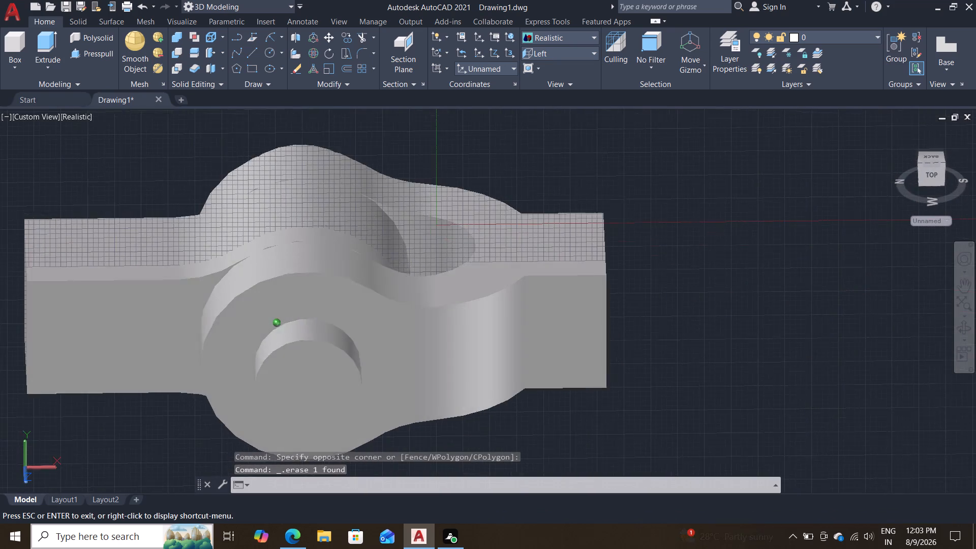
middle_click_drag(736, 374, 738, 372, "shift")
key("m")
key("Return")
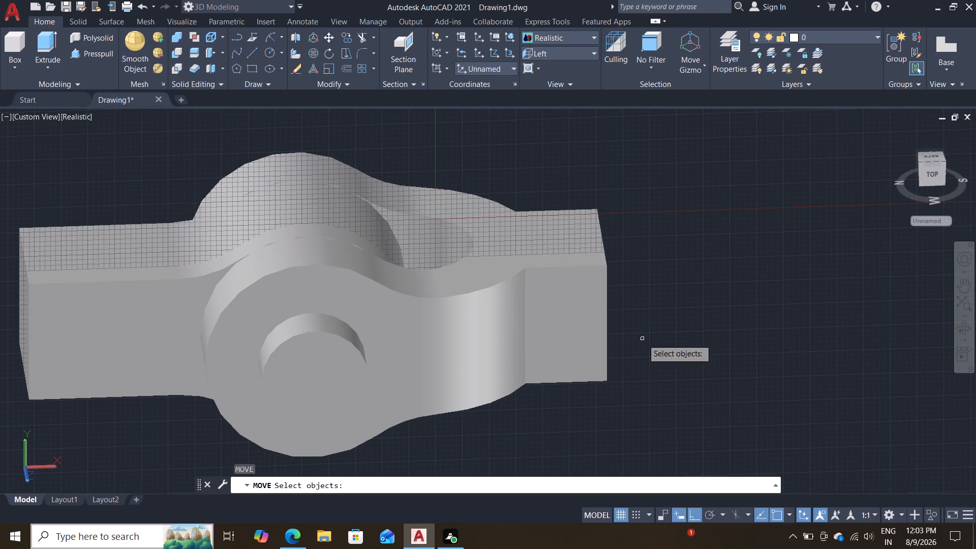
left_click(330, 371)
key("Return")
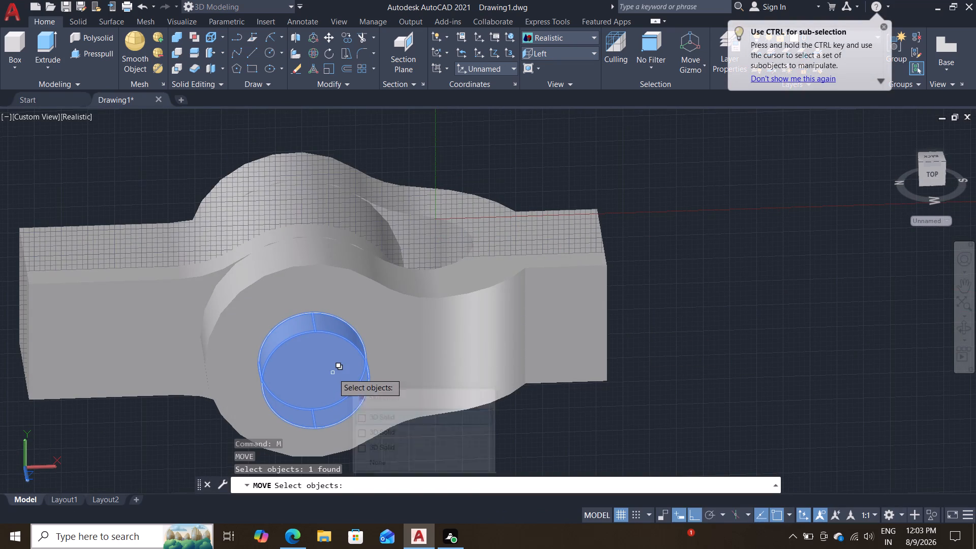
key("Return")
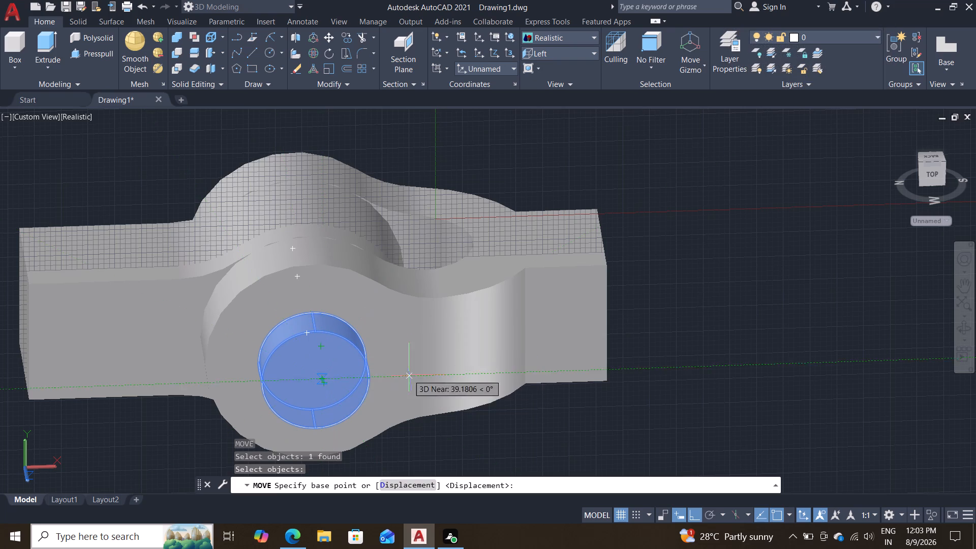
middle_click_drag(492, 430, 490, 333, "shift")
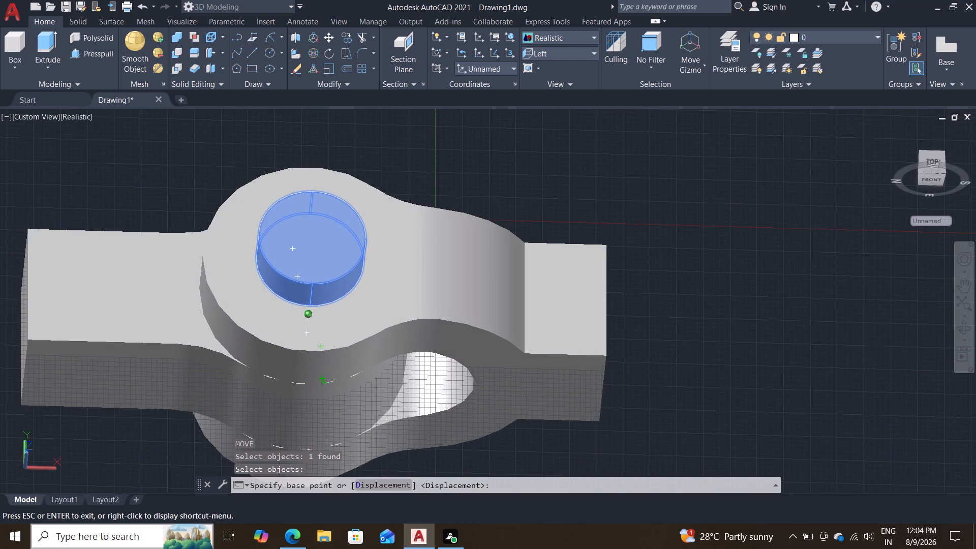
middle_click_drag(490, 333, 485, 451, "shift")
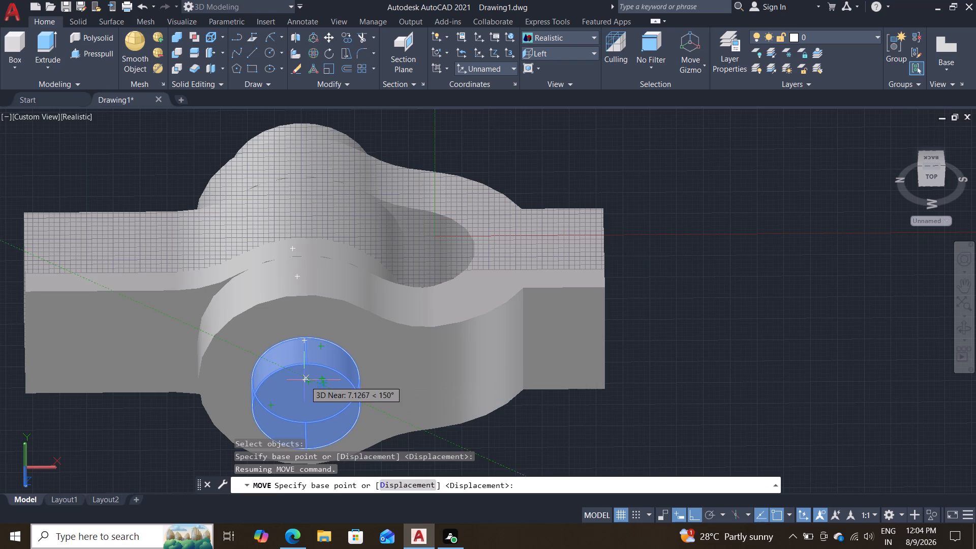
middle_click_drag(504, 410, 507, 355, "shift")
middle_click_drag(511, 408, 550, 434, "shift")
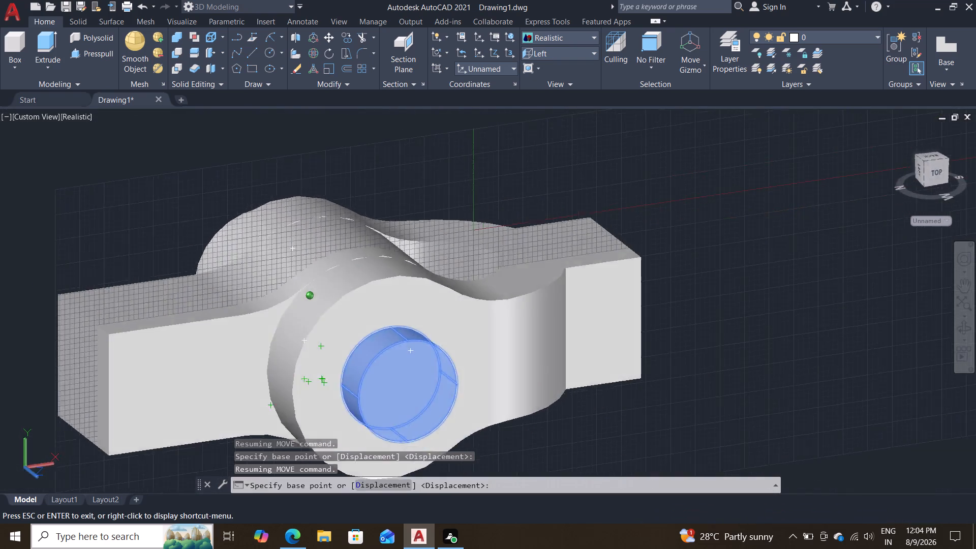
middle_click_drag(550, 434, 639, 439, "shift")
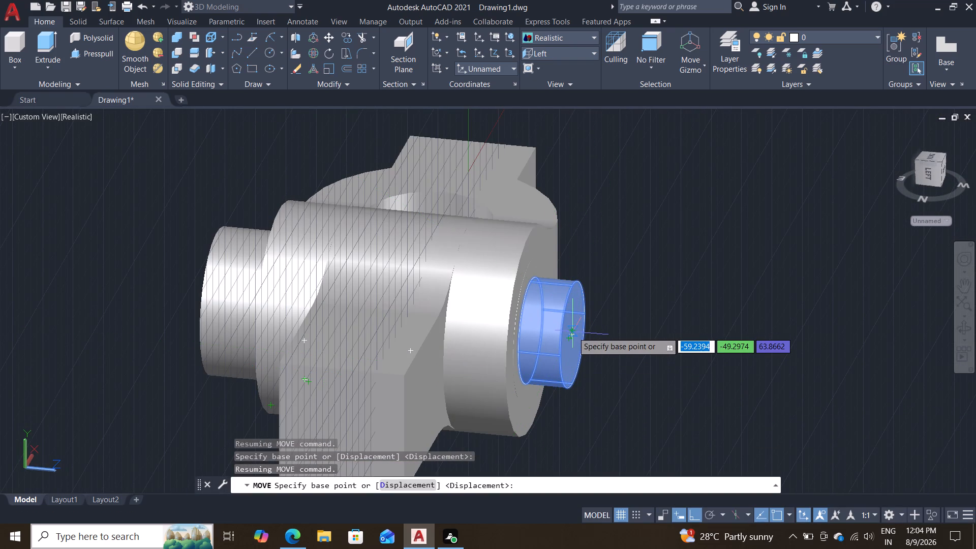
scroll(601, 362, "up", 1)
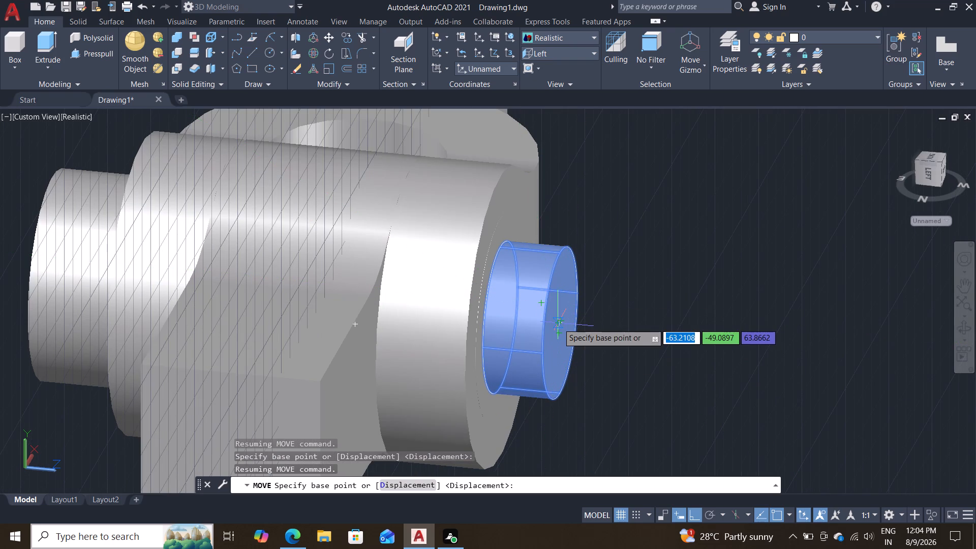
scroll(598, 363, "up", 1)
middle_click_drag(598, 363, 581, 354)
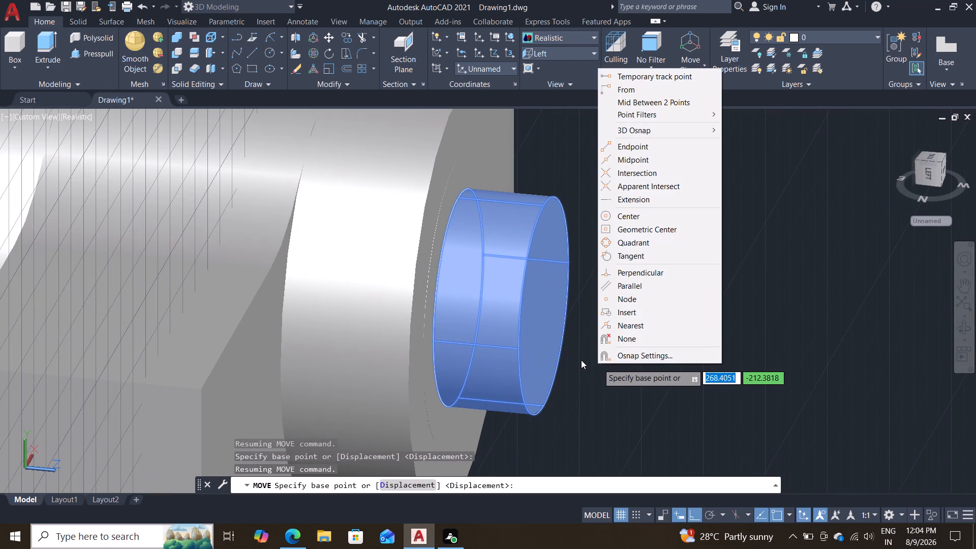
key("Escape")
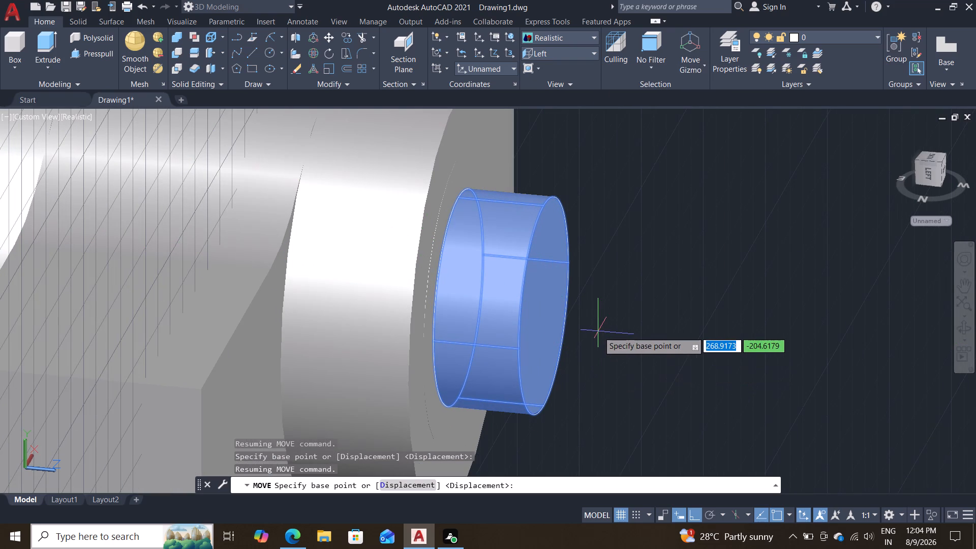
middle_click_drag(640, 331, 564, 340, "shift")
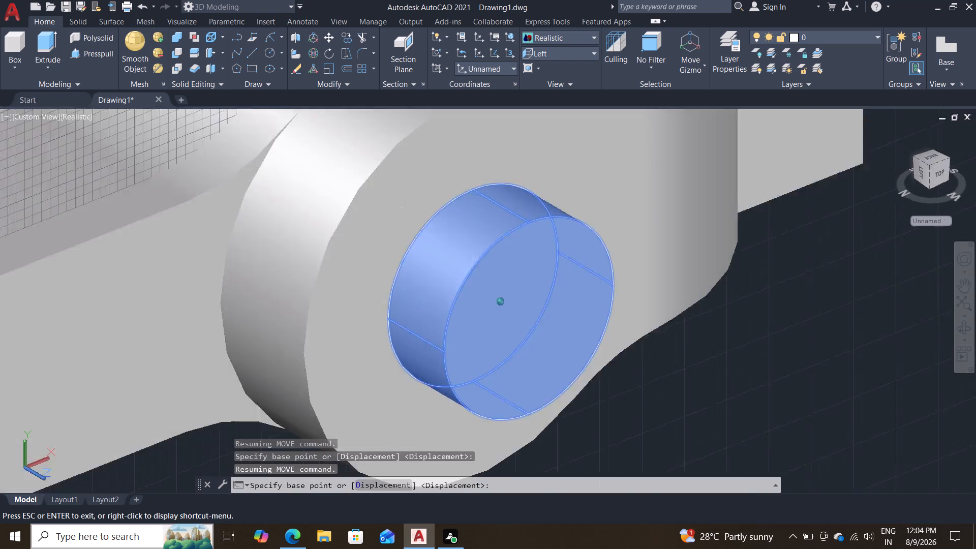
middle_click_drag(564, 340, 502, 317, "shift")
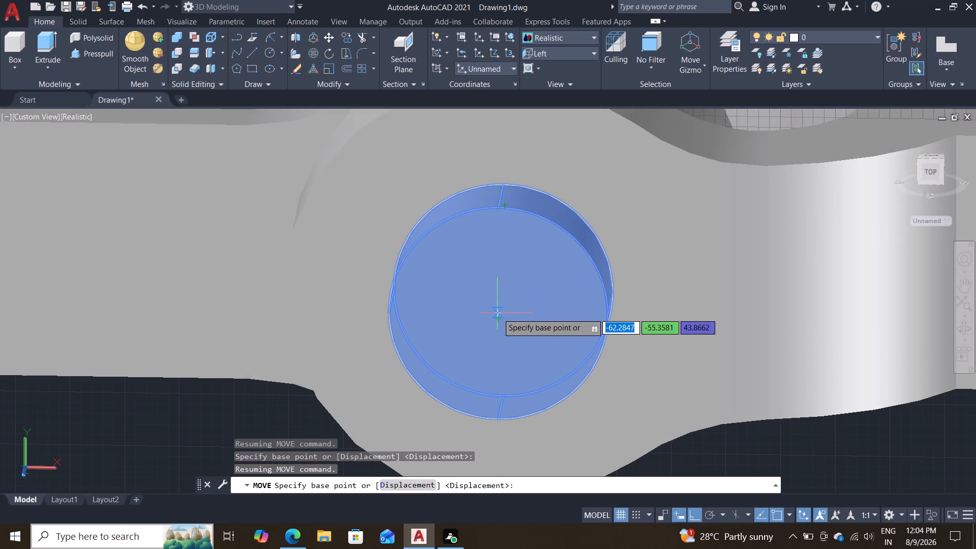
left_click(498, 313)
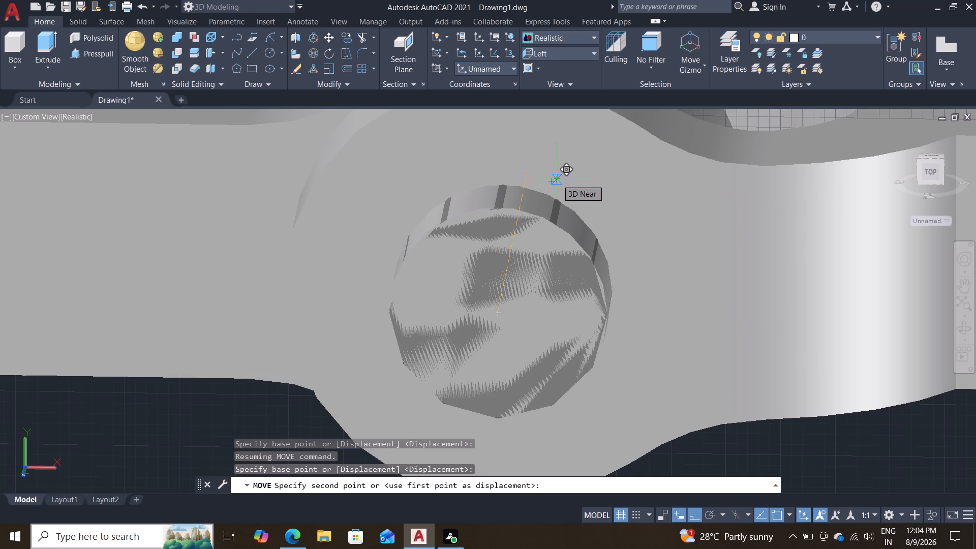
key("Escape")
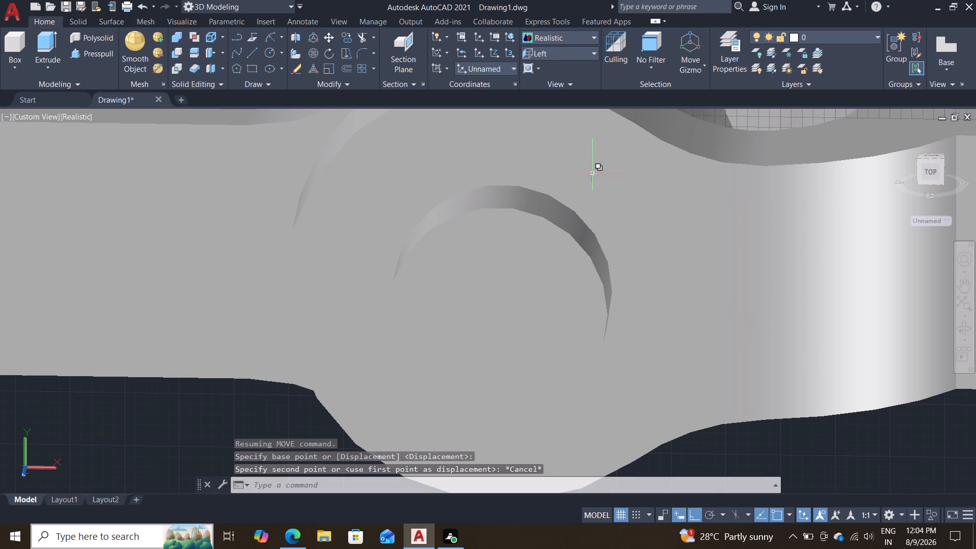
Copy the short cylinder from the middle of its outer face to the middle of the pin's protruding far end face.
middle_click_drag(602, 159, 602, 188, "shift")
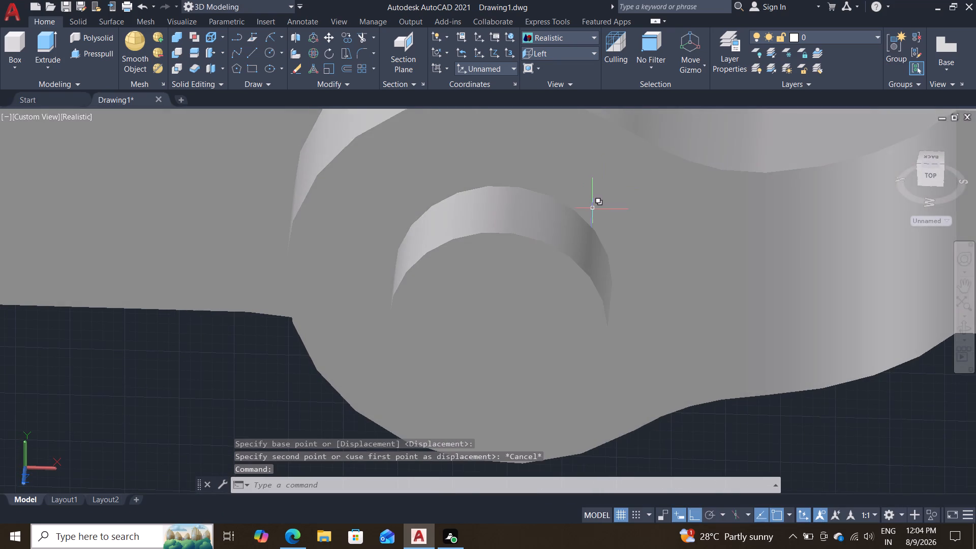
key("m")
key("BackSpace")
key("BackSpace")
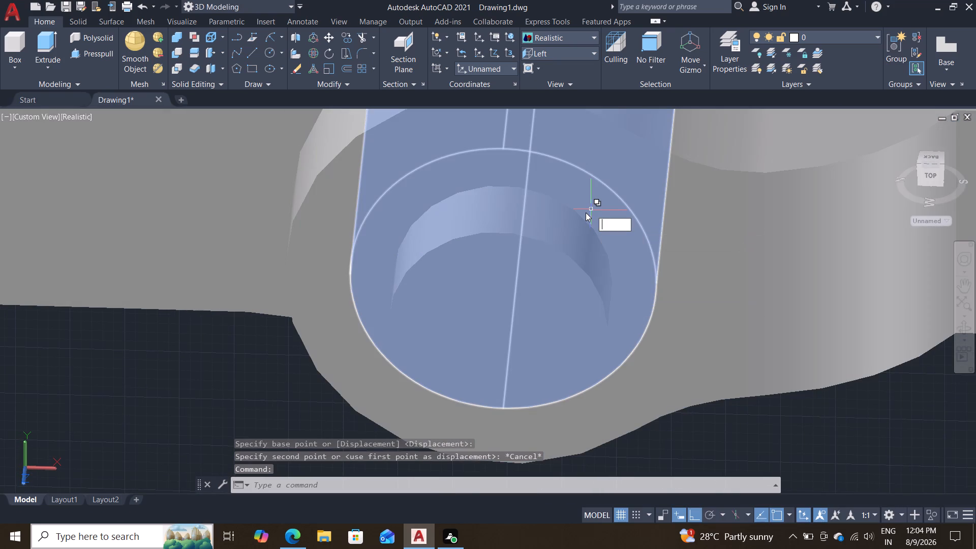
type("co")
key("Return")
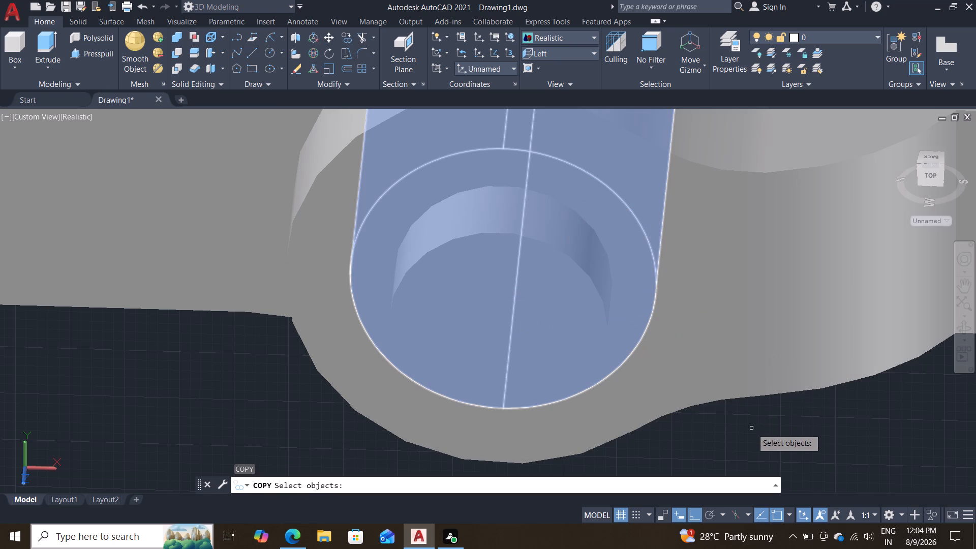
middle_click_drag(750, 432, 747, 418, "shift")
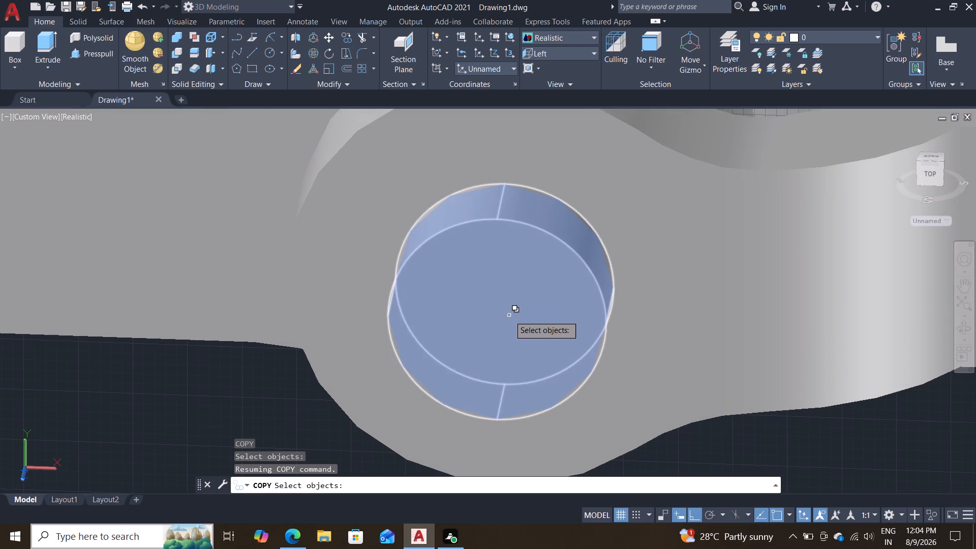
left_click(509, 316)
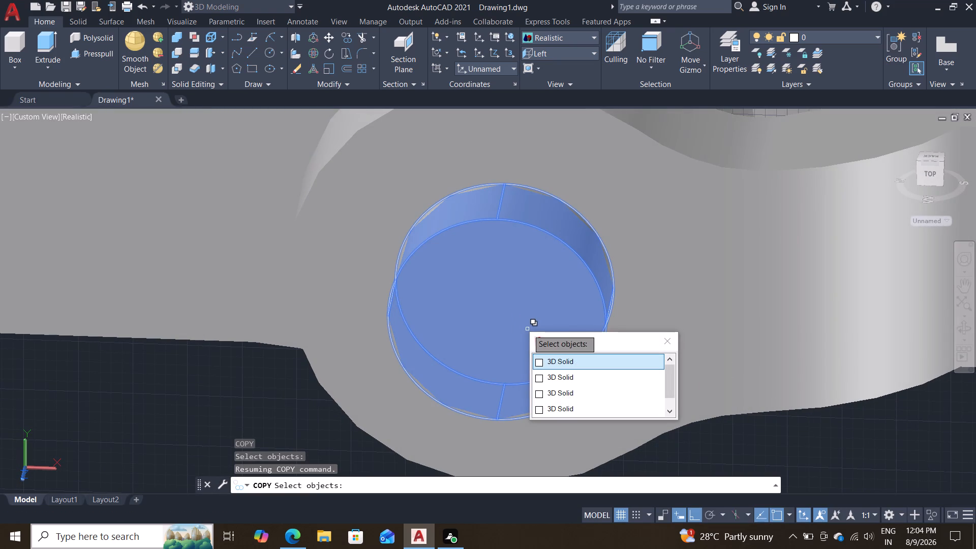
key("Return")
key("Return")
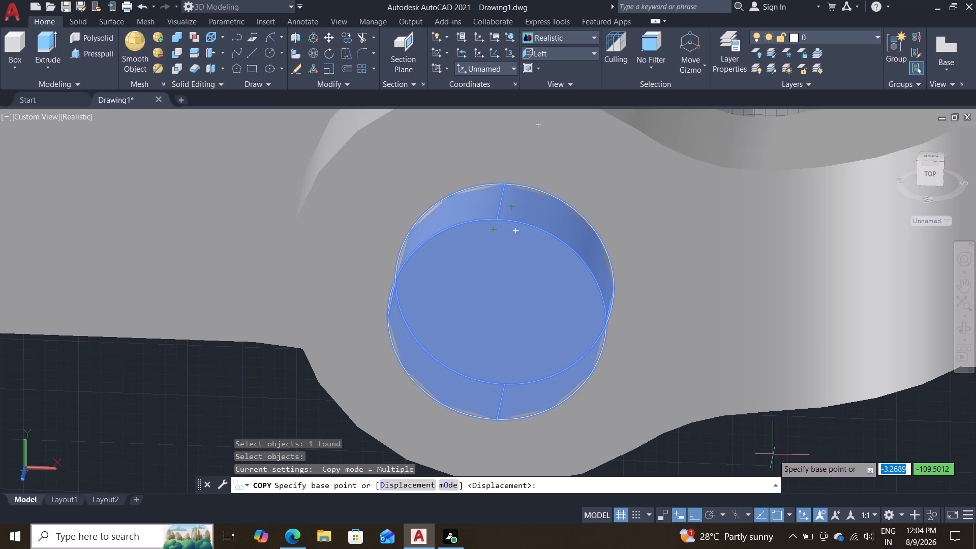
middle_click_drag(776, 448, 777, 404, "shift")
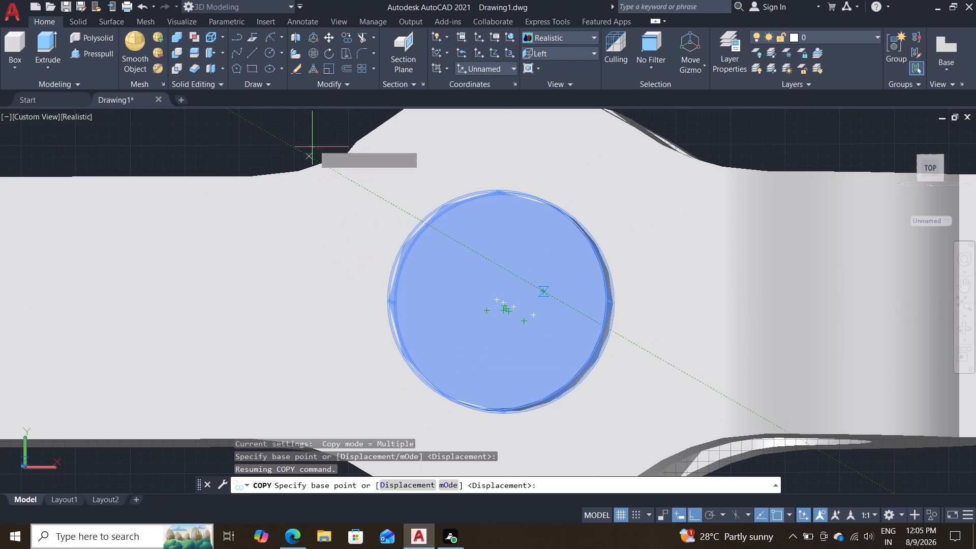
middle_click_drag(318, 131, 309, 178, "shift")
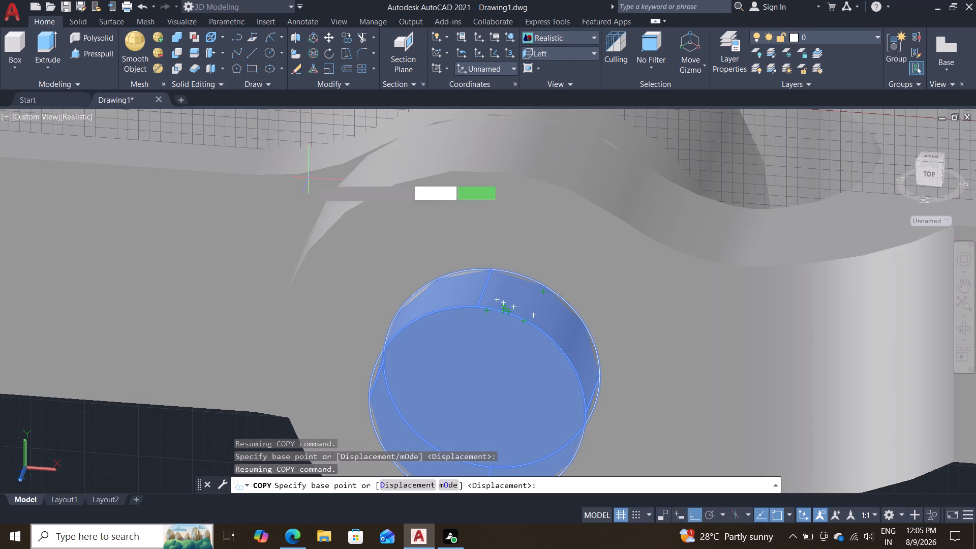
scroll(428, 230, "down", 1)
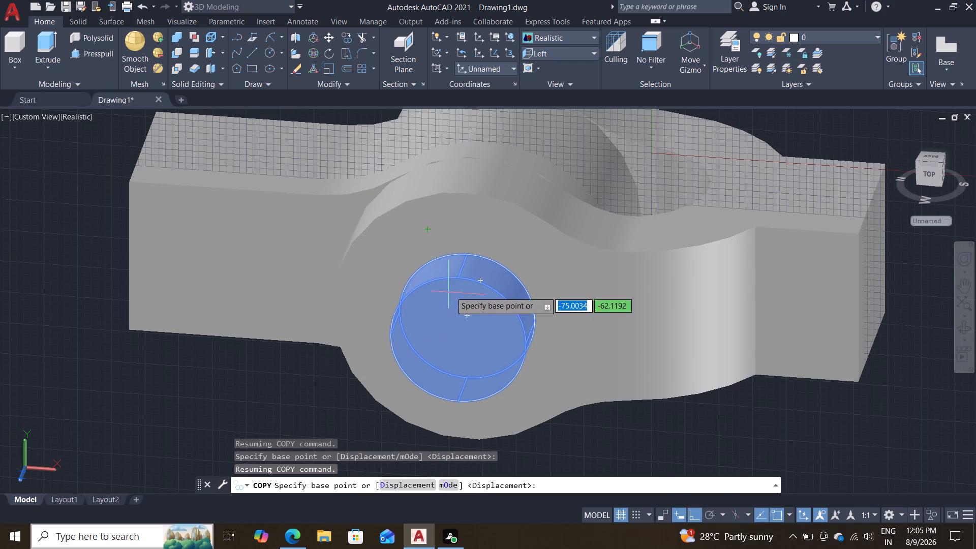
left_click(456, 340)
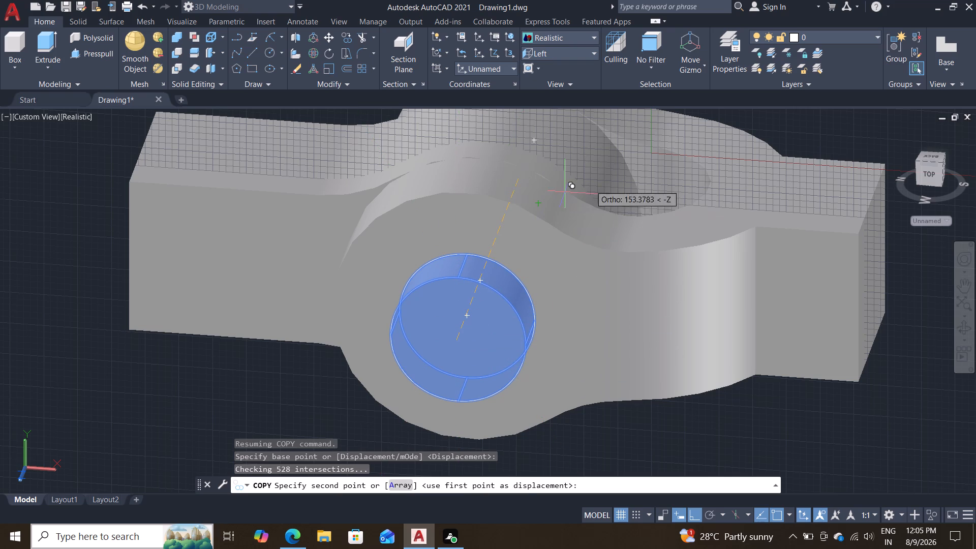
middle_click_drag(723, 126, 713, 241, "shift")
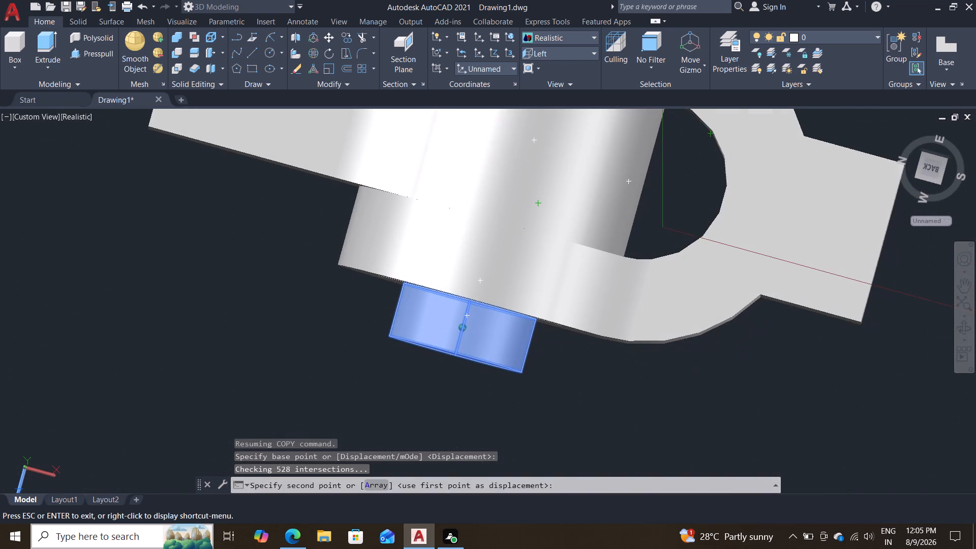
middle_click_drag(713, 241, 713, 238, "shift")
middle_click_drag(664, 199, 556, 480)
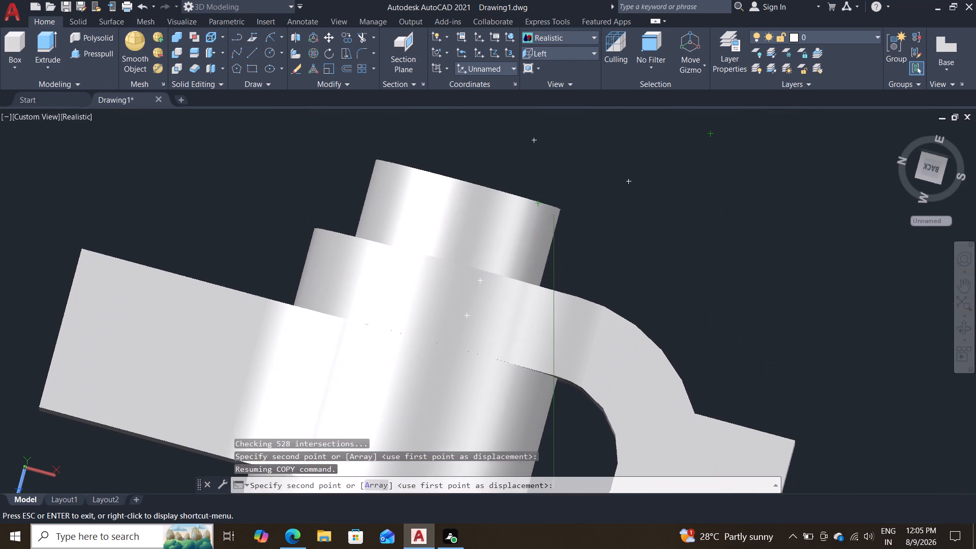
middle_click_drag(556, 480, 553, 461)
scroll(547, 438, "up", 1)
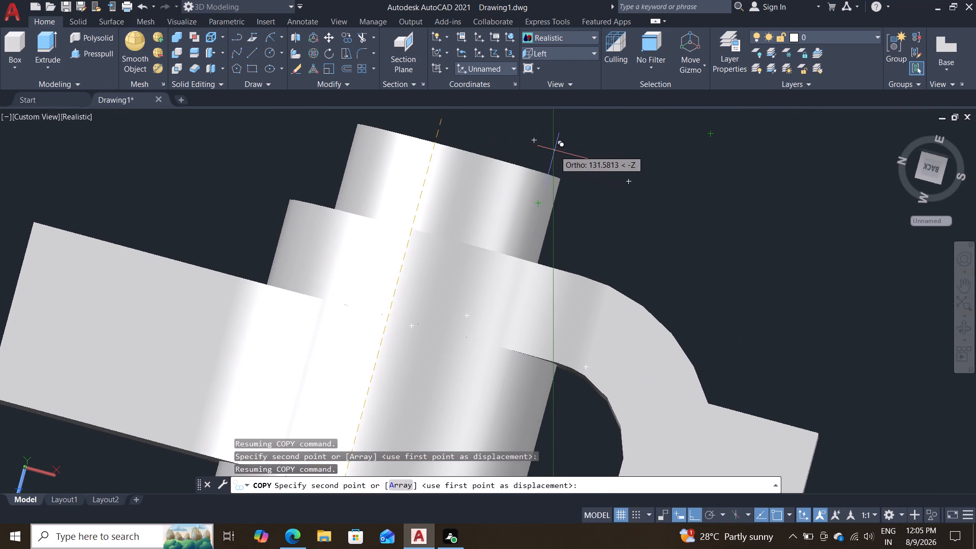
middle_click_drag(549, 150, 353, 157, "shift")
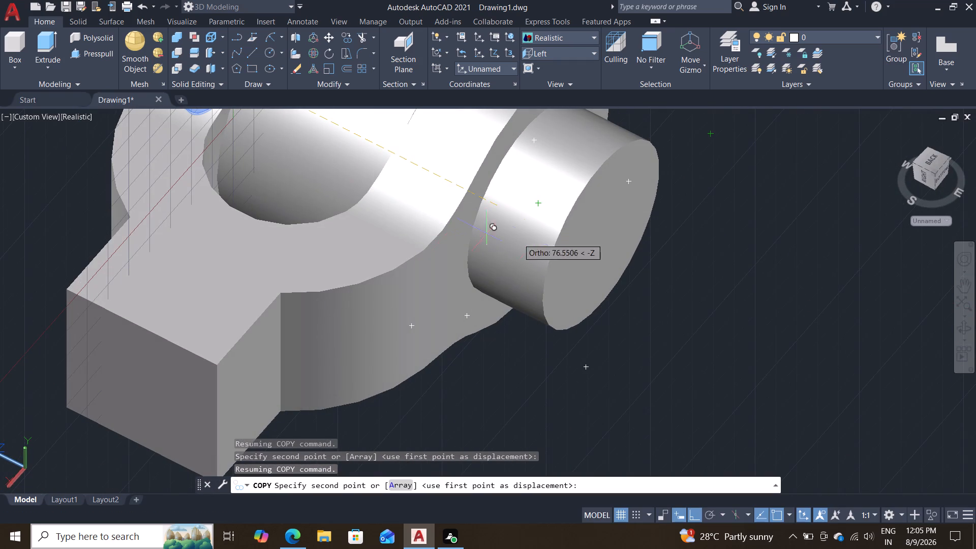
left_click(602, 234)
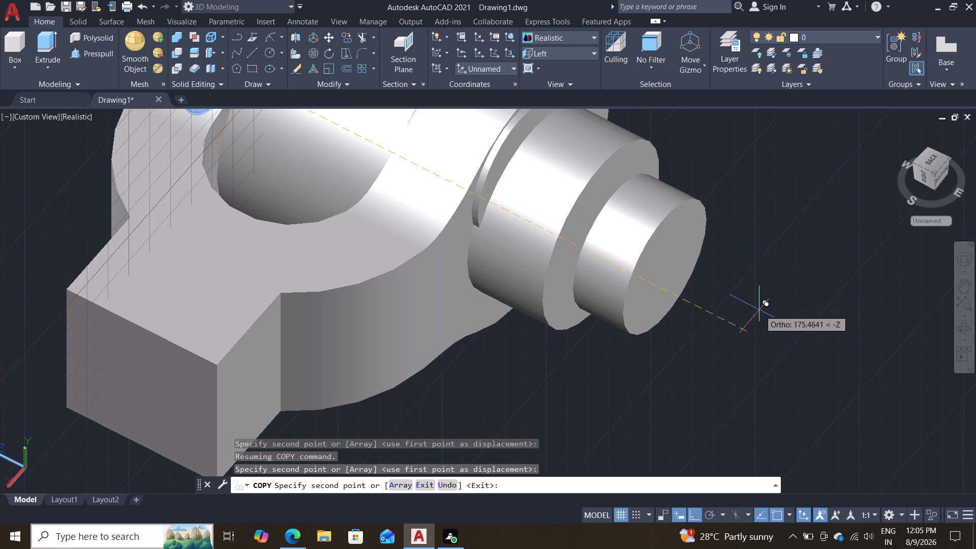
Place the copy of the short cylinder along the pin axis at about 168.58 units, protruding from the pin's far end.
left_click(741, 303)
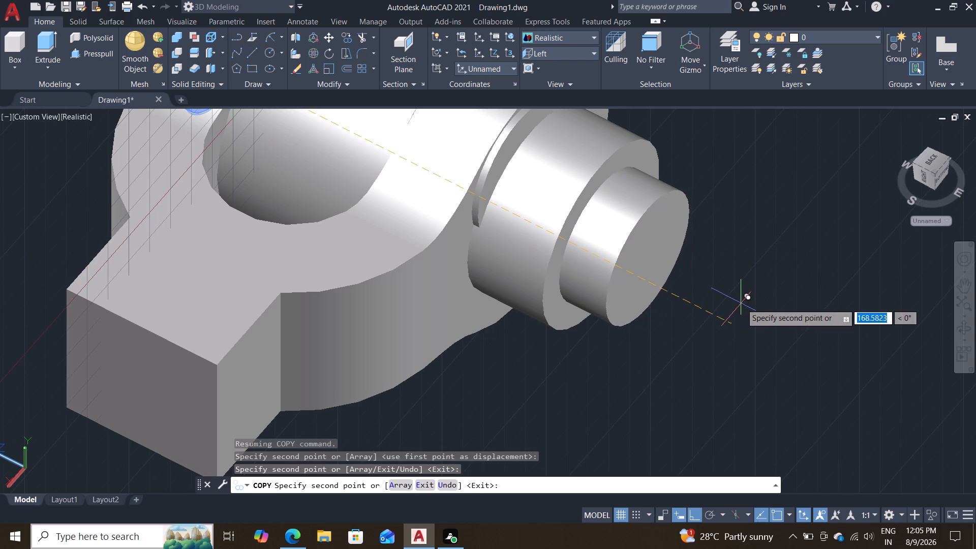
key("Escape")
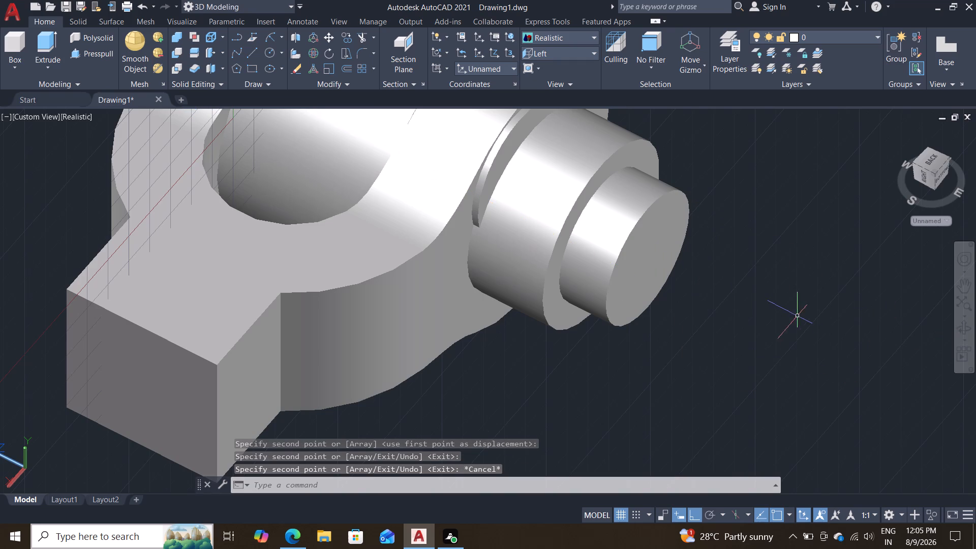
middle_click_drag(775, 358, 869, 347, "shift")
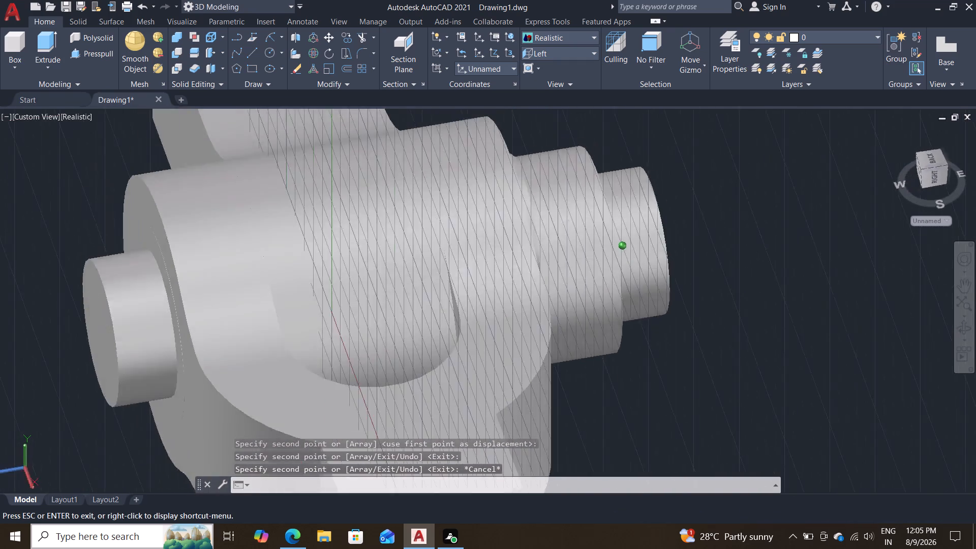
middle_click_drag(869, 347, 745, 382, "shift")
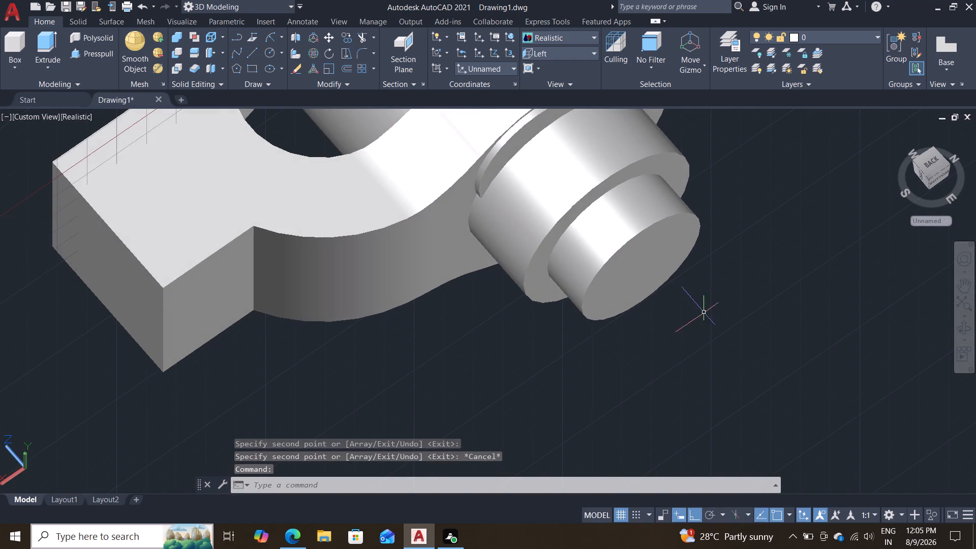
Delete the extra short cylinder overlapping the pin where the pin leaves the fork's far outer face.
left_click(509, 140)
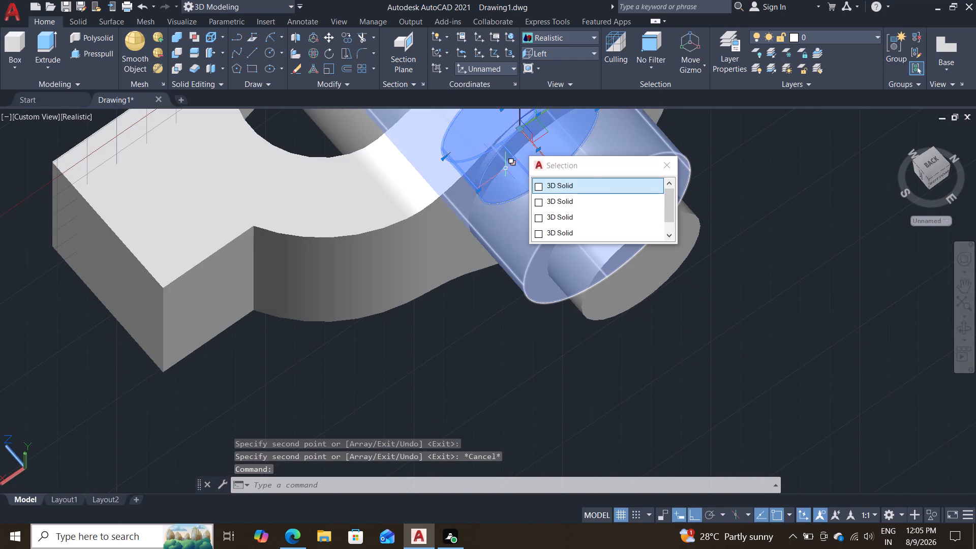
key("Delete")
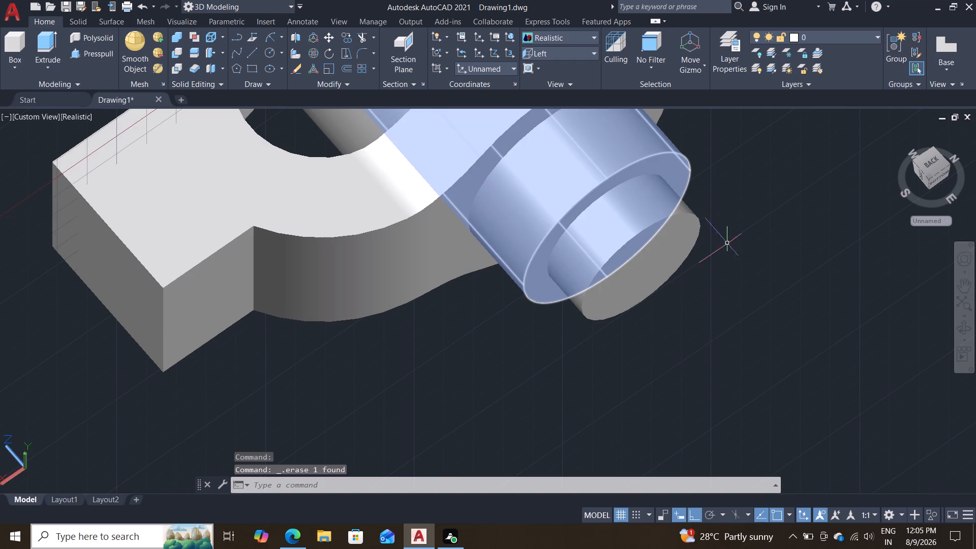
key("Escape")
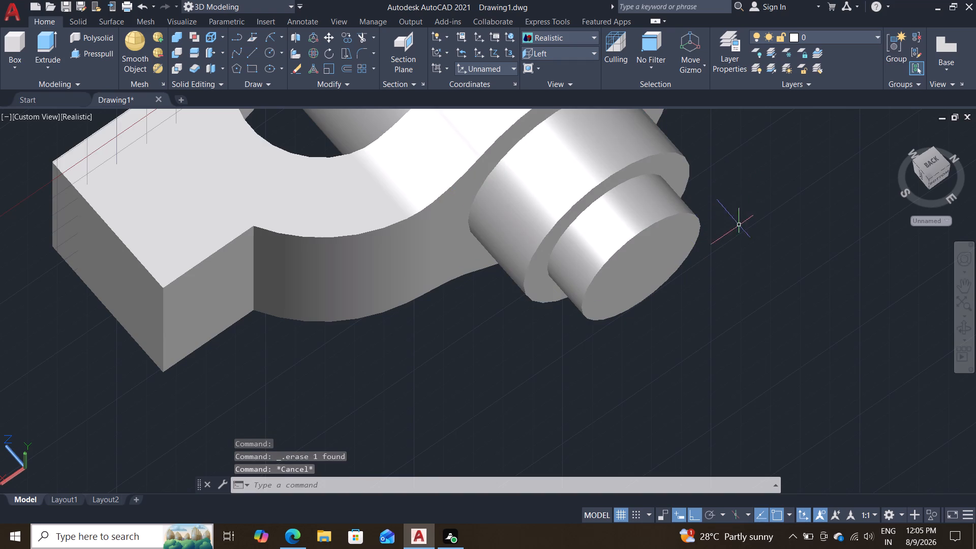
Examine the assembled knuckle joint from several angles, checking how the pin and its short end cylinders sit in the fork and eye.
scroll(753, 221, "down", 2)
middle_click_drag(321, 210, 443, 302, "shift")
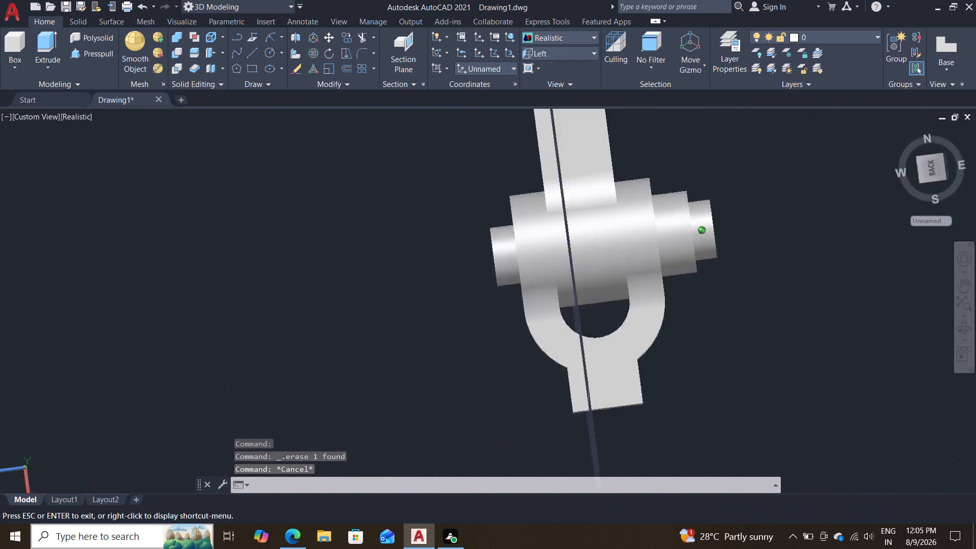
middle_click_drag(443, 302, 504, 309, "shift")
scroll(489, 293, "up", 1)
scroll(464, 279, "down", 1)
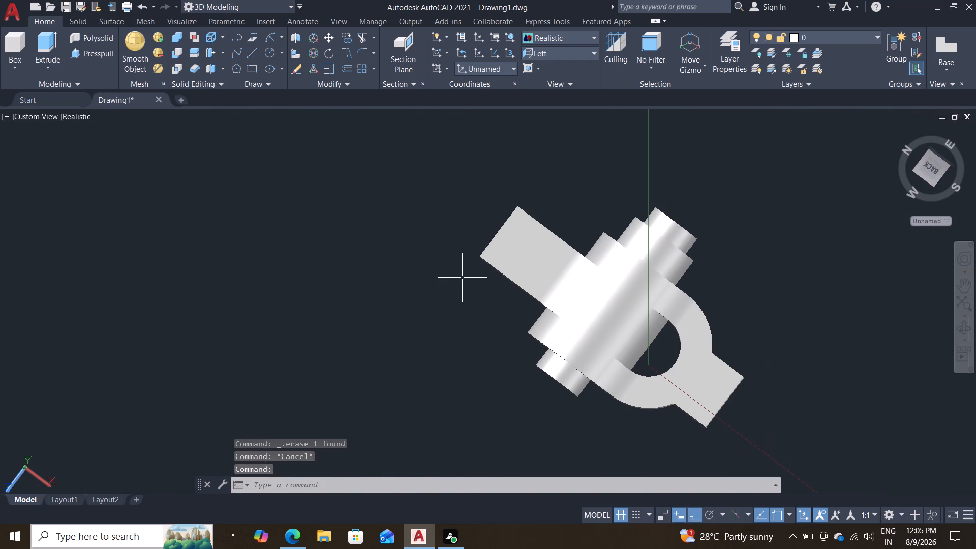
scroll(423, 267, "up", 1, "shift")
middle_click_drag(421, 265, 377, 265, "shift")
middle_click_drag(377, 265, 354, 264, "shift")
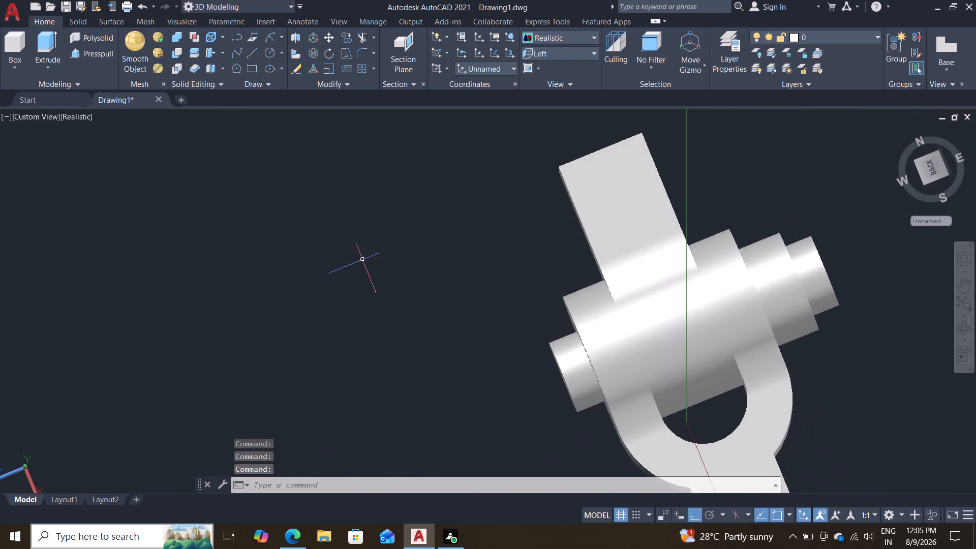
scroll(406, 272, "down", 2)
scroll(410, 272, "up", 3)
middle_click_drag(411, 244, 317, 198)
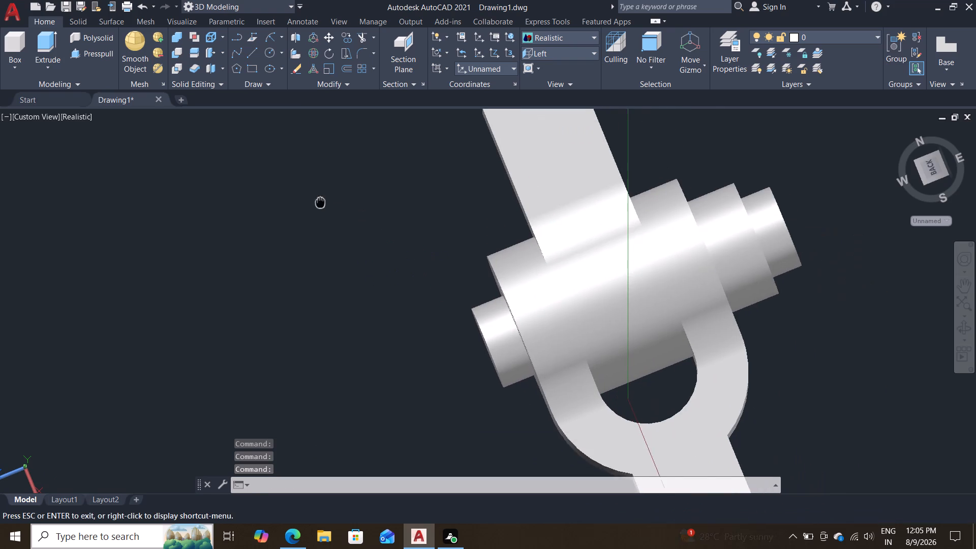
middle_click_drag(317, 198, 293, 208)
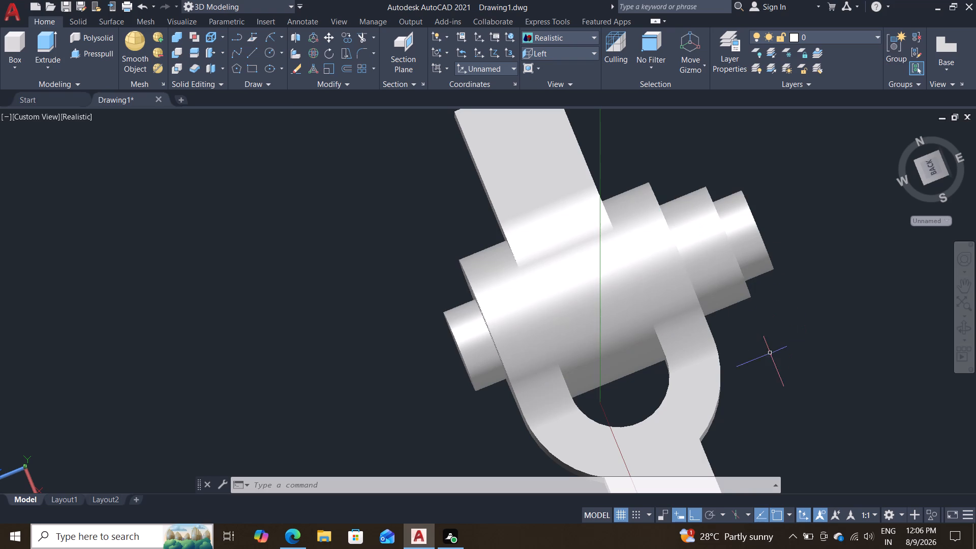
middle_click_drag(772, 351, 714, 241, "shift")
scroll(772, 351, "up", 1, "shift")
scroll(720, 263, "down", 1, "shift")
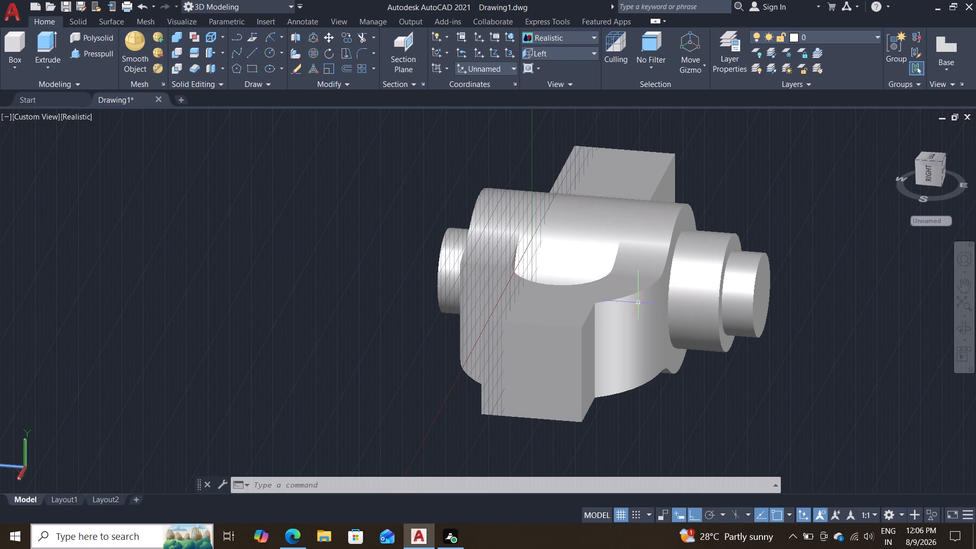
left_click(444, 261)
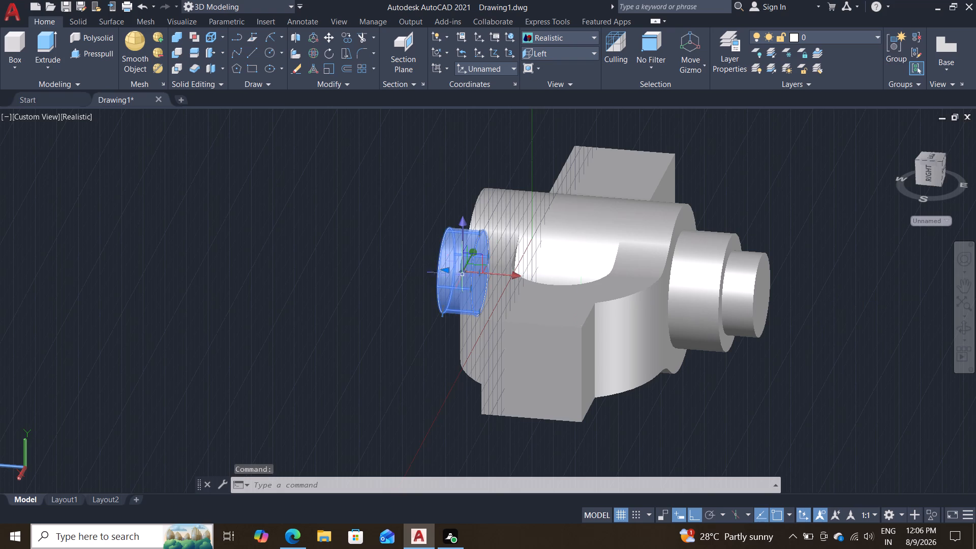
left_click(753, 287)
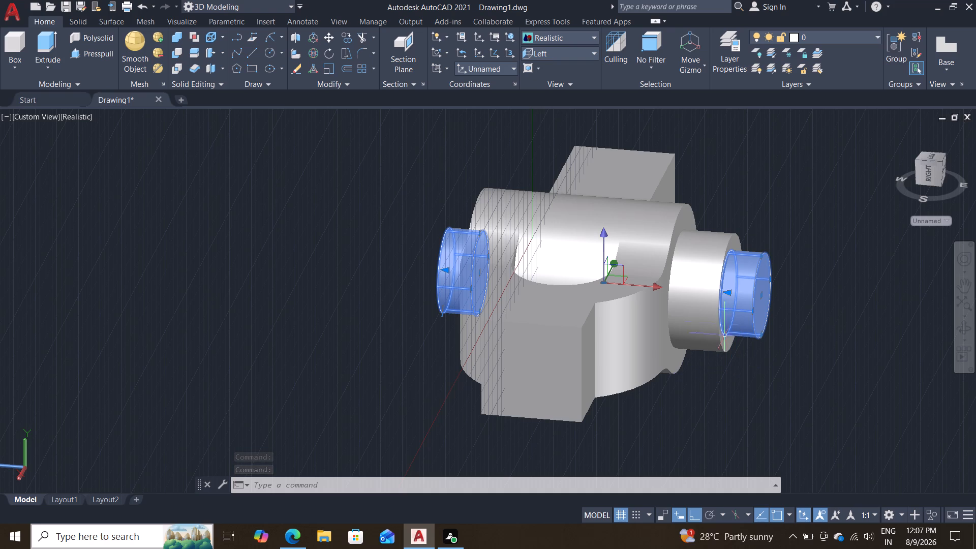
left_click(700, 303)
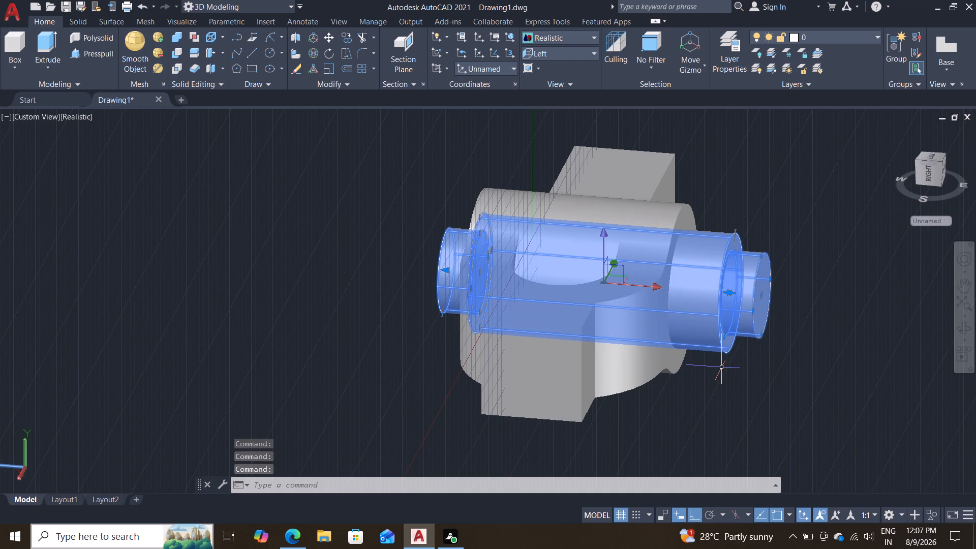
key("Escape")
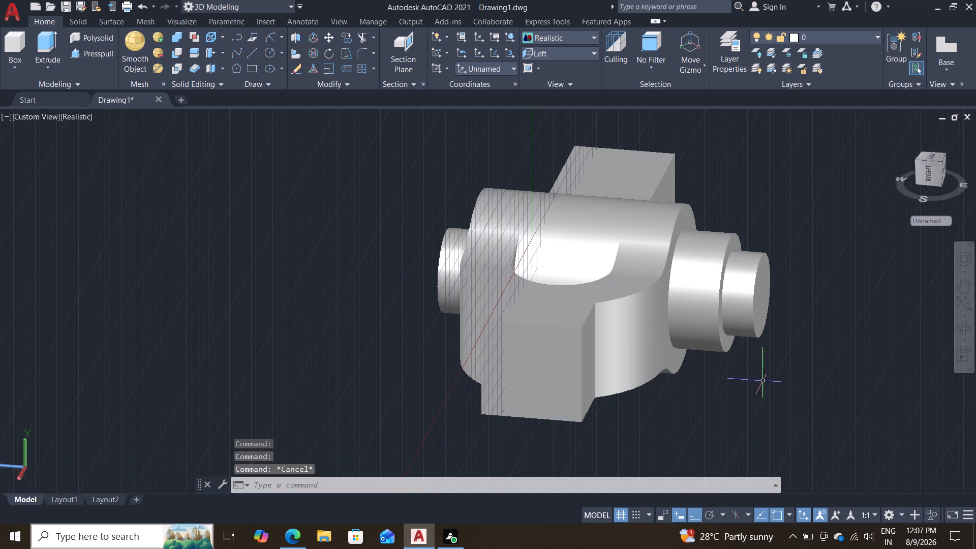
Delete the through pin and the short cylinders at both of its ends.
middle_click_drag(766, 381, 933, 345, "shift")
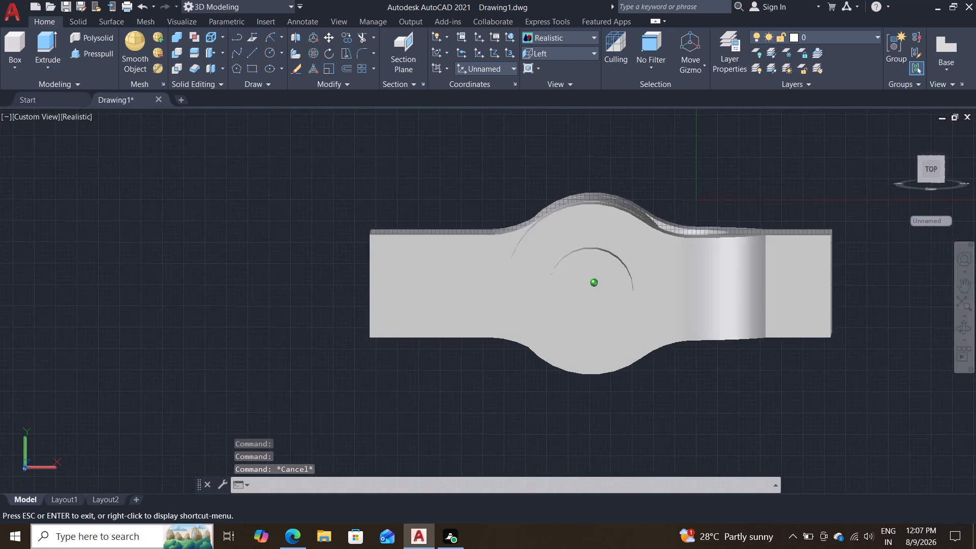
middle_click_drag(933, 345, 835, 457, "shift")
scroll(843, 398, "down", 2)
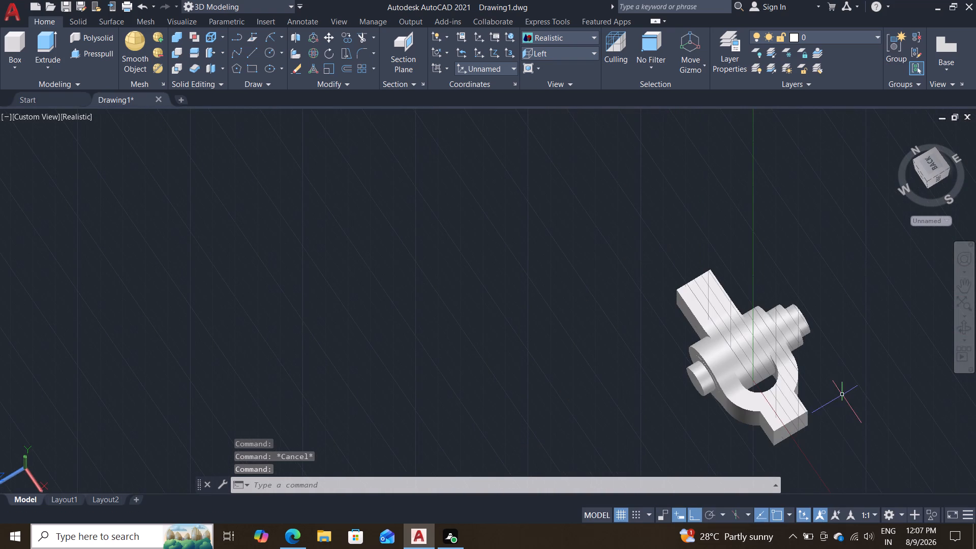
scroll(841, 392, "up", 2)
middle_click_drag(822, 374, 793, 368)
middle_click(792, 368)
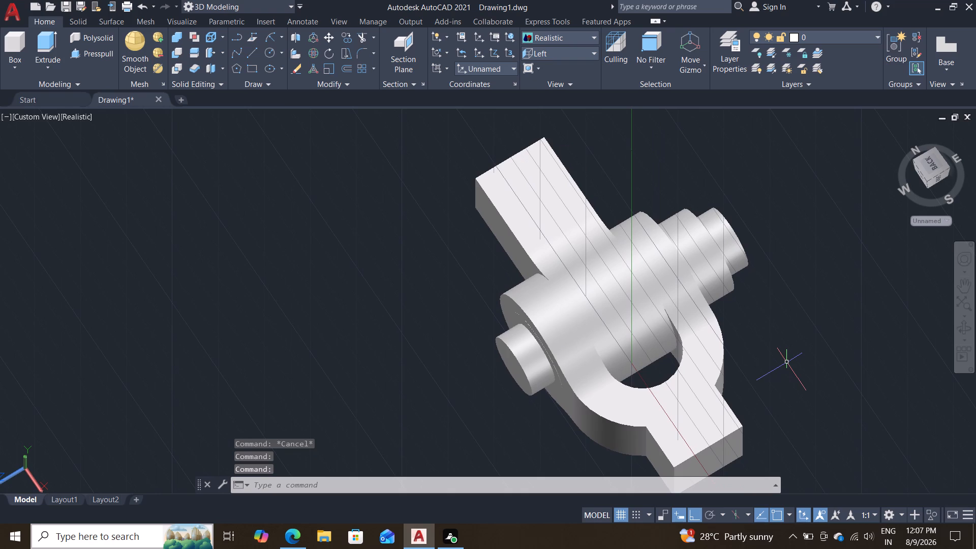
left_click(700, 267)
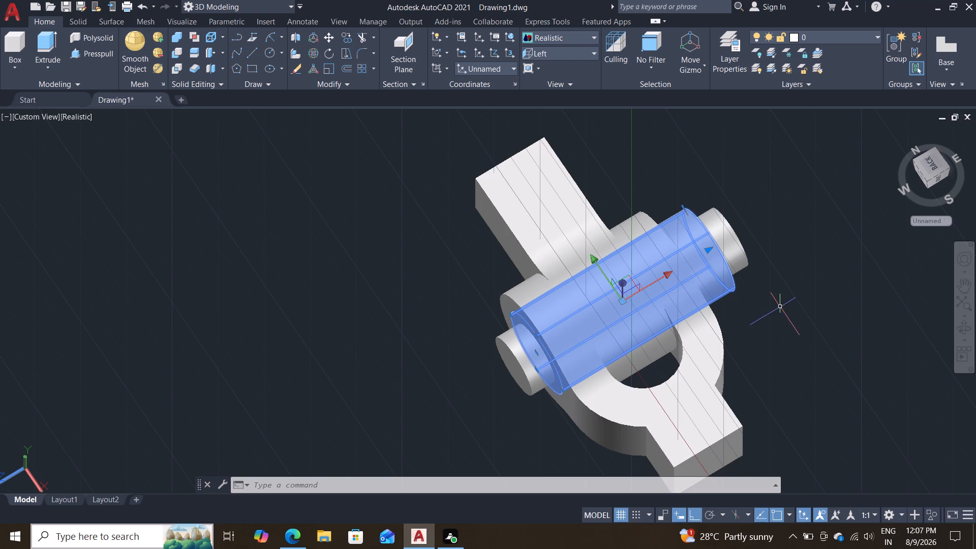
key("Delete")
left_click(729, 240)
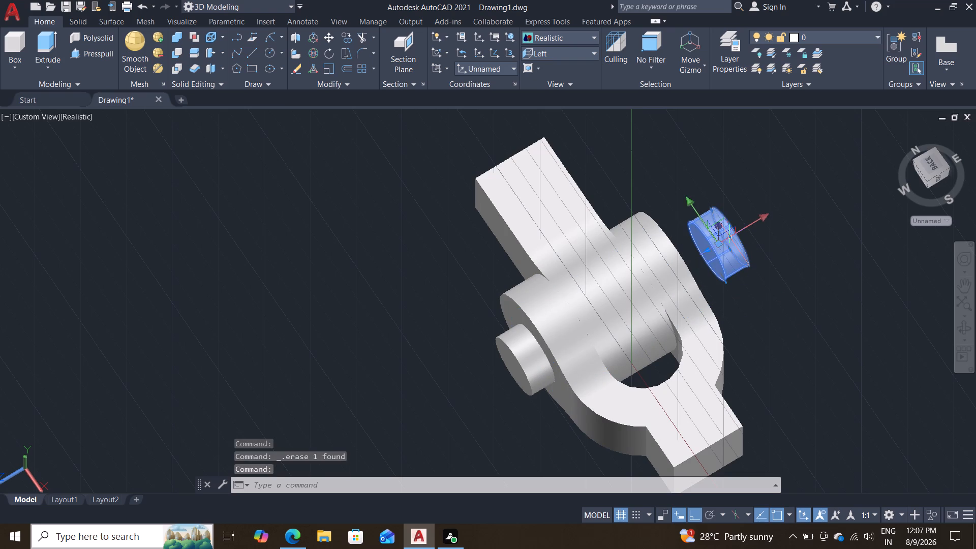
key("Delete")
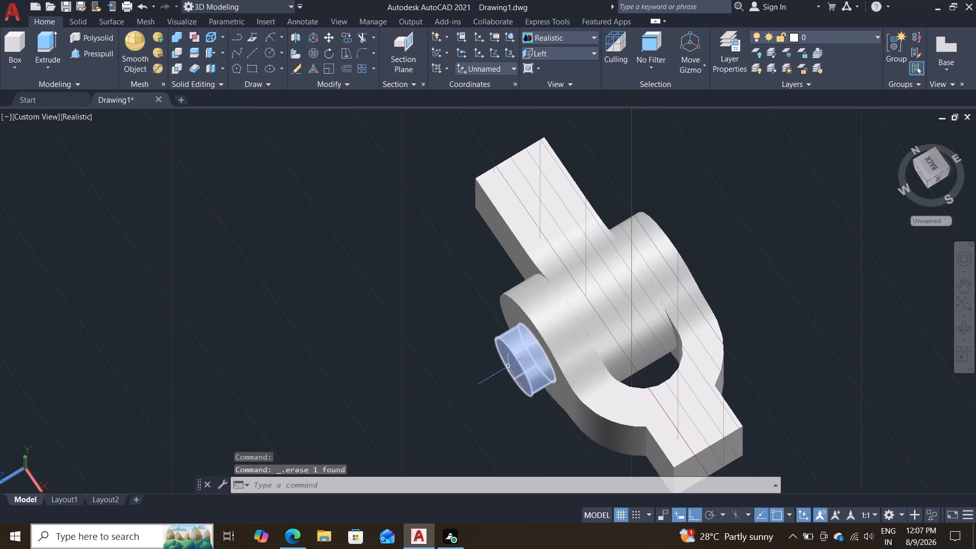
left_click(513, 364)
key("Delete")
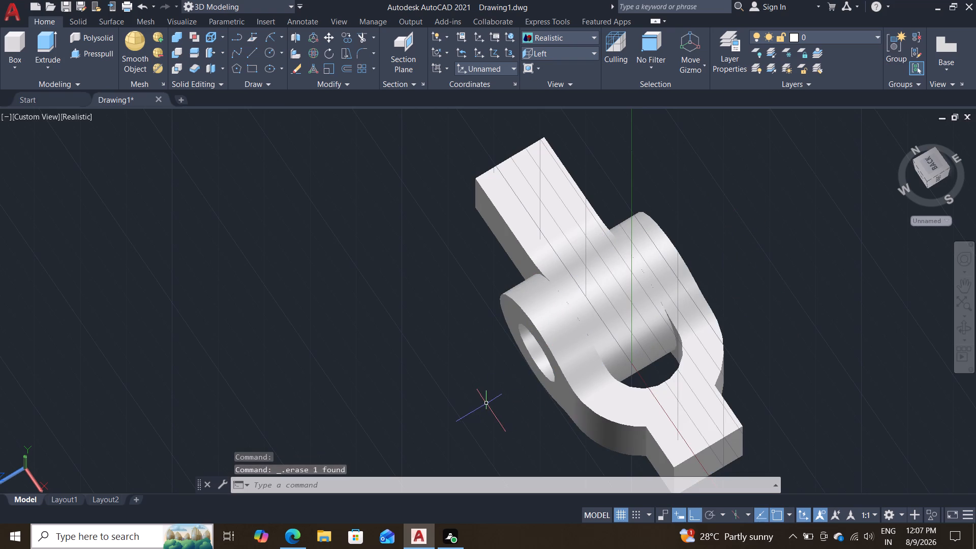
Examine the fork and eye from several angles with the pin removed, checking the through hole.
middle_click_drag(489, 400, 371, 272, "shift")
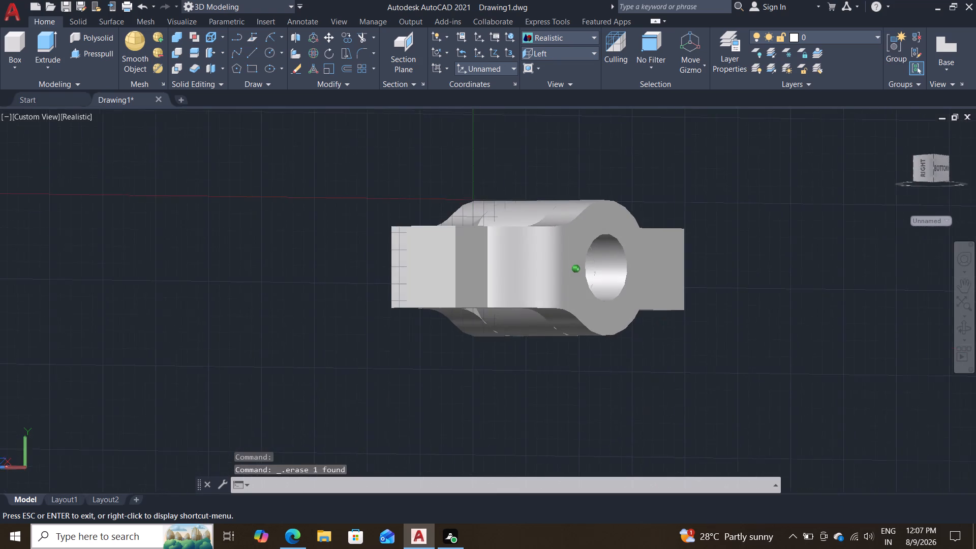
middle_click_drag(371, 272, 480, 369, "shift")
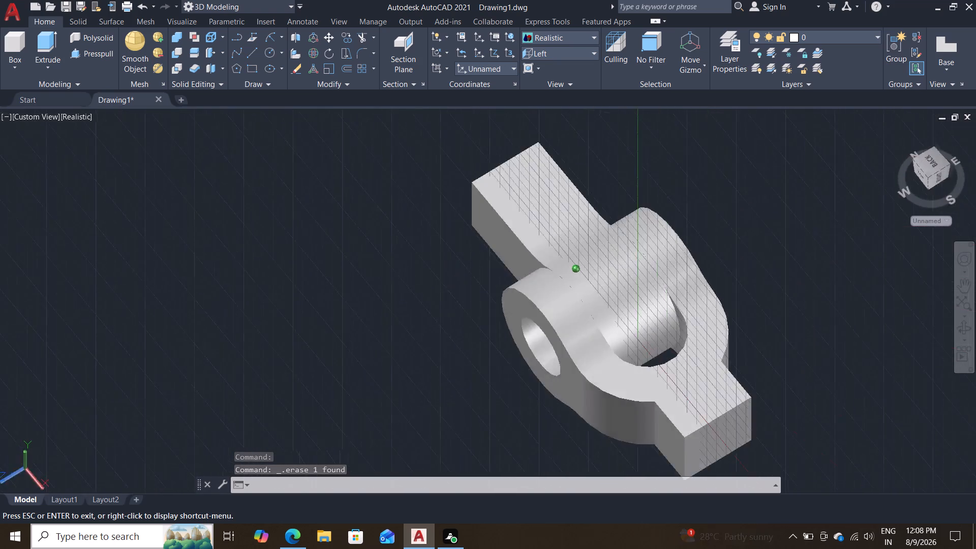
middle_click_drag(480, 369, 404, 330, "shift")
scroll(391, 311, "down", 1, "shift")
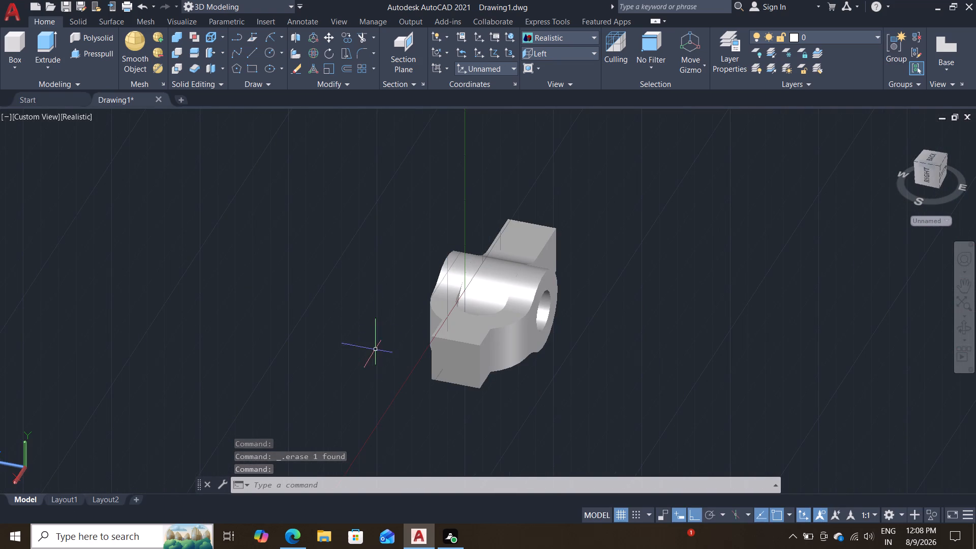
middle_click_drag(365, 360, 570, 286, "shift")
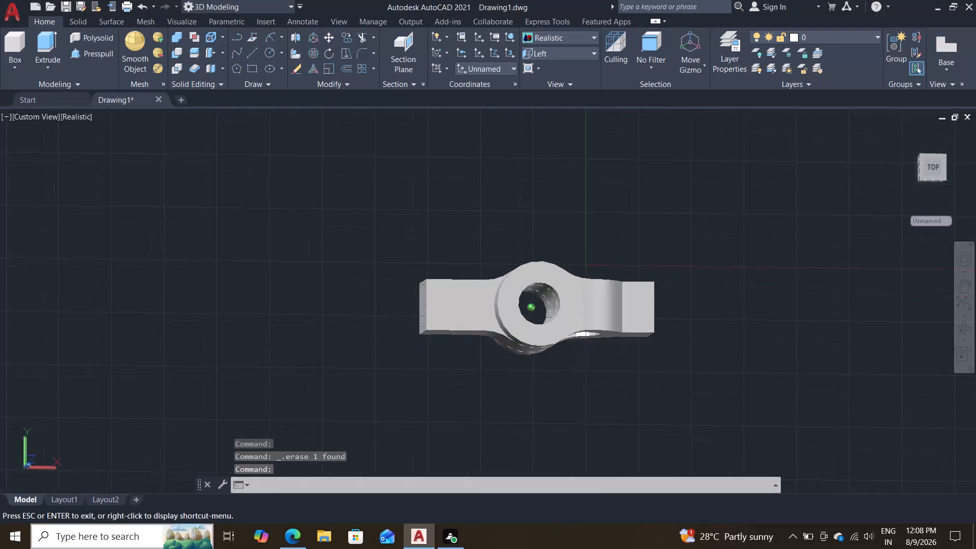
middle_click_drag(570, 286, 541, 335, "shift")
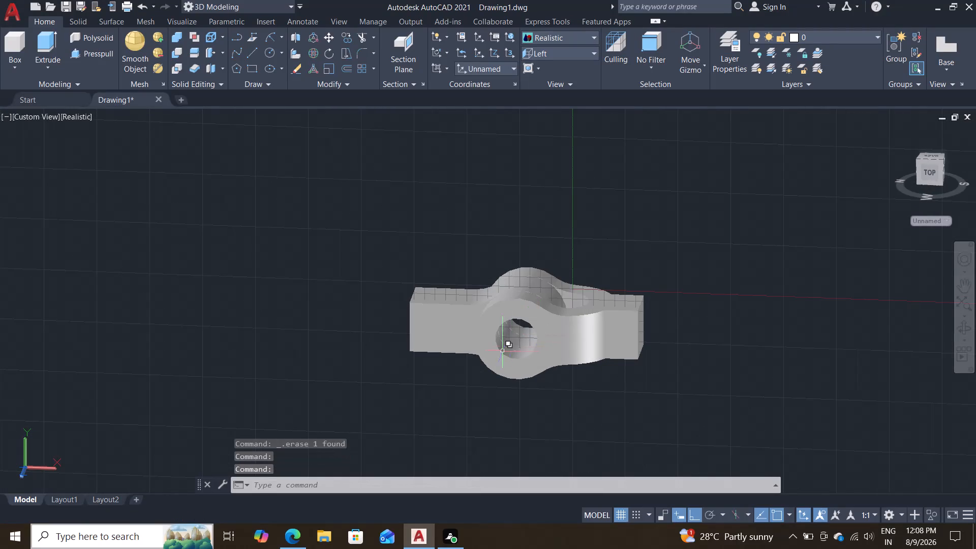
scroll(504, 363, "down", 1)
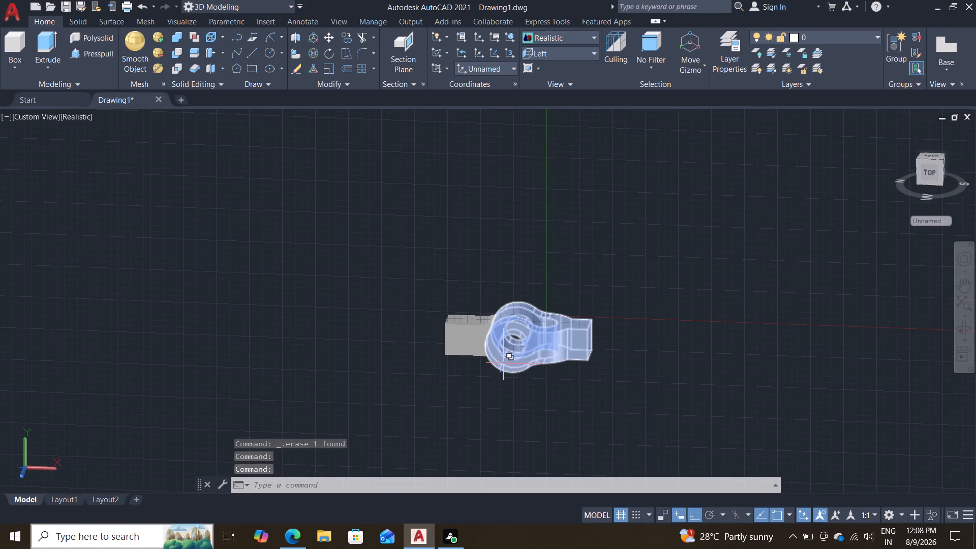
key("Escape")
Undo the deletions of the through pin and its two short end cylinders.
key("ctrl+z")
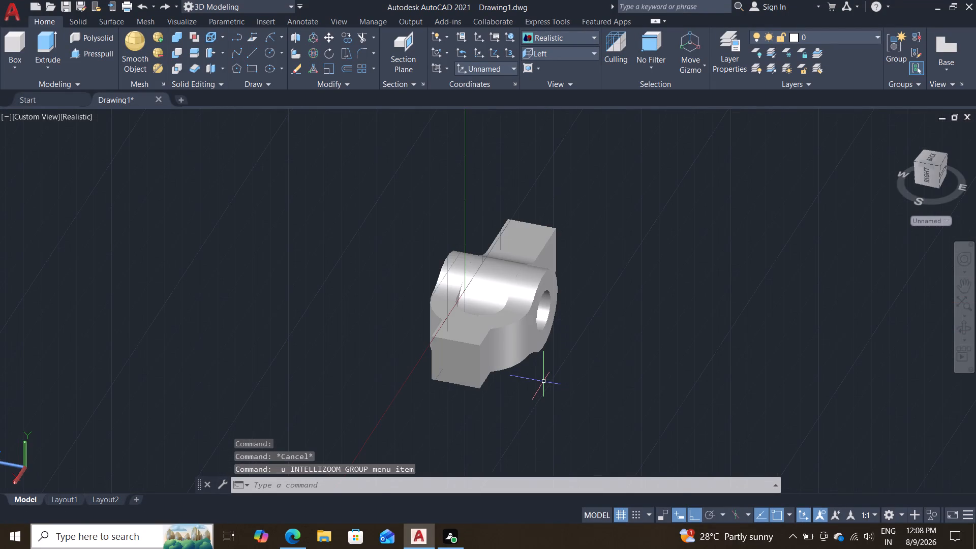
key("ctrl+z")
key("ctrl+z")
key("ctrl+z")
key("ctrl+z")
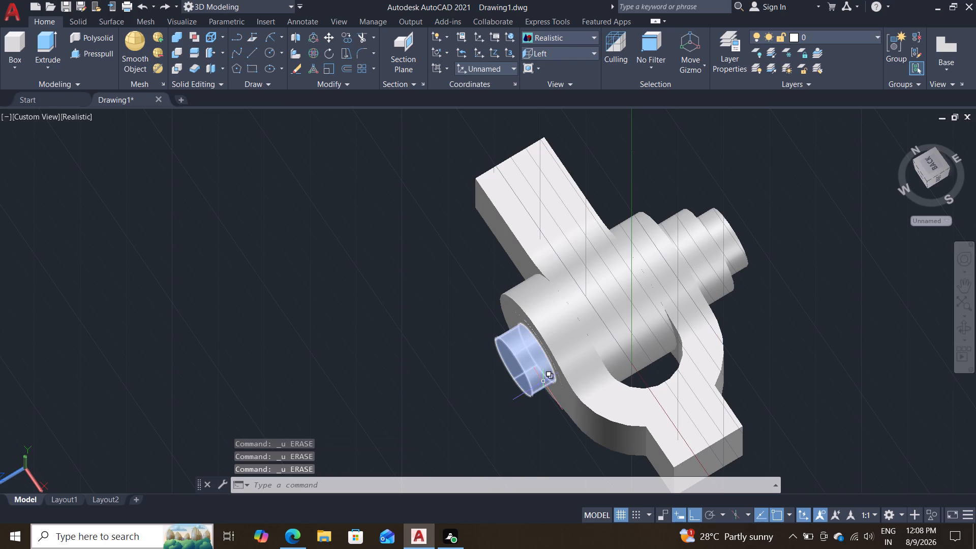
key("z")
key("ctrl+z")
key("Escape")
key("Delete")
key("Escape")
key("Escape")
Undo the most recent deletions, copy and move of the short cylinders at the pin's ends.
key("ctrl+z")
key("ctrl+z")
key("ctrl+z")
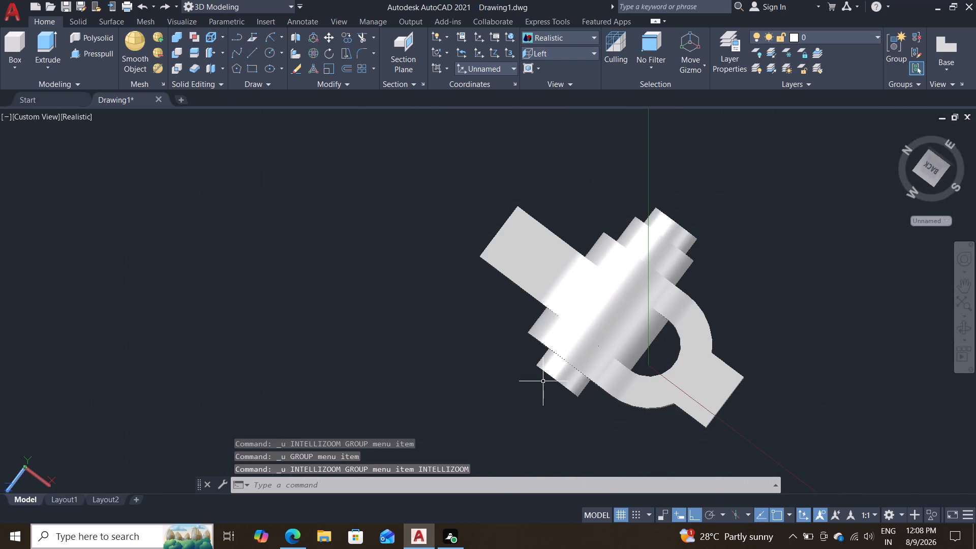
key("ctrl+z")
key("ctrl+z")
type("zz")
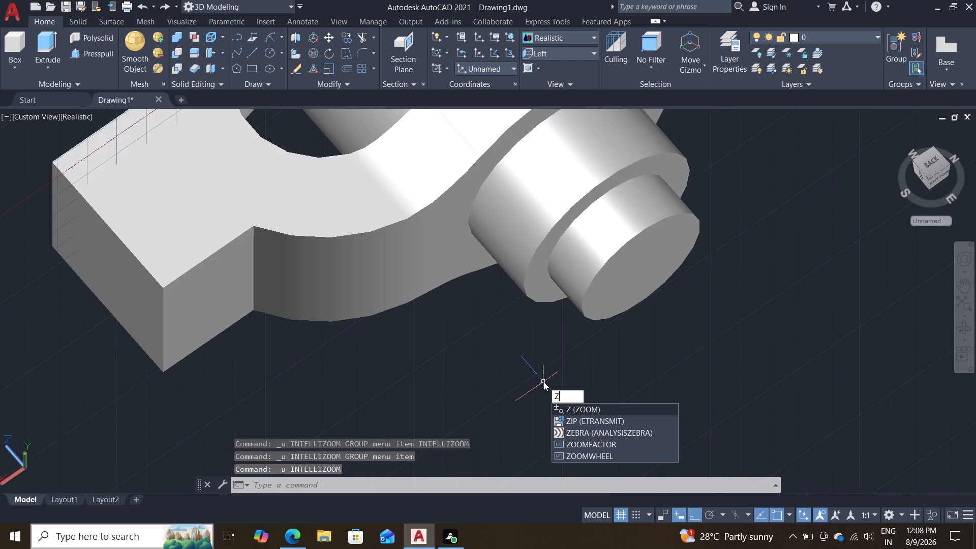
key("Delete")
key("Delete")
key("Delete")
key("Escape")
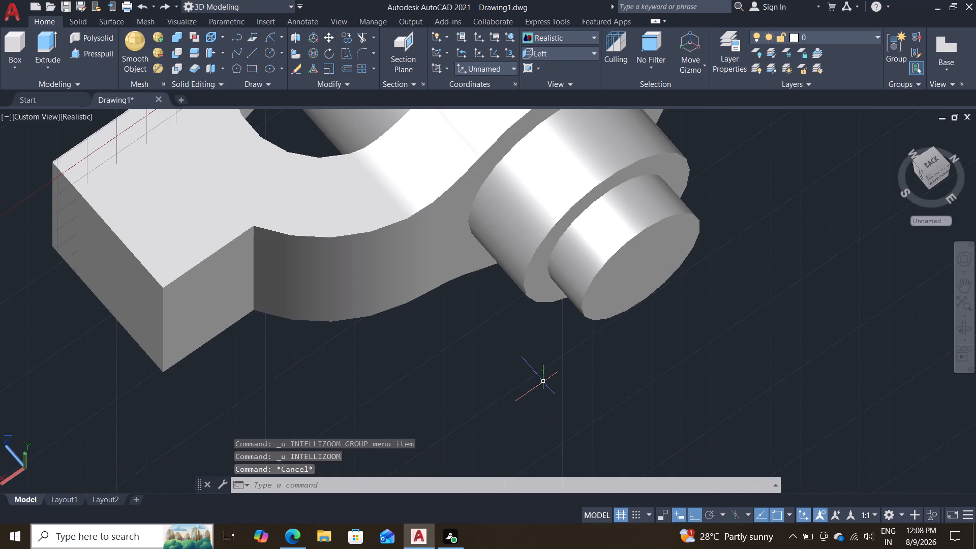
key("ctrl+z")
key("z")
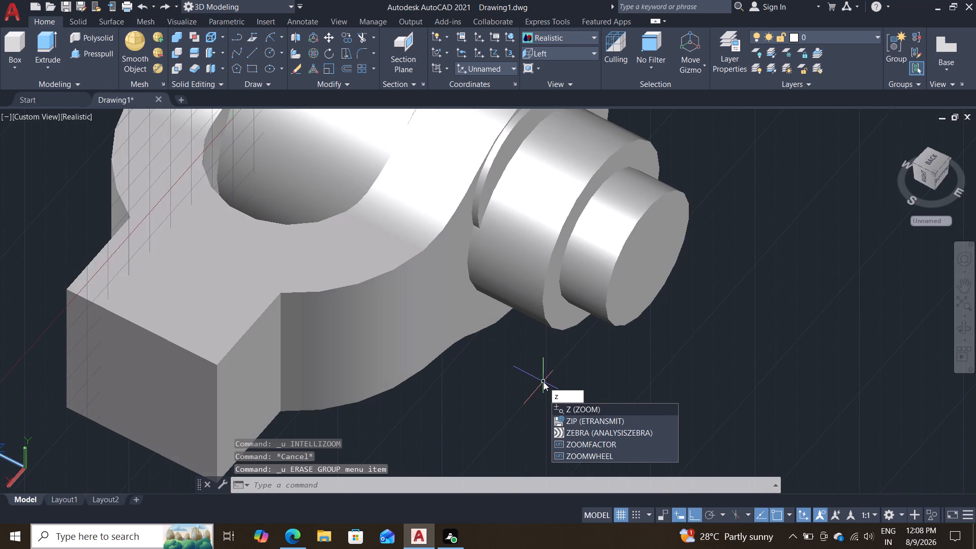
key("Delete")
key("Escape")
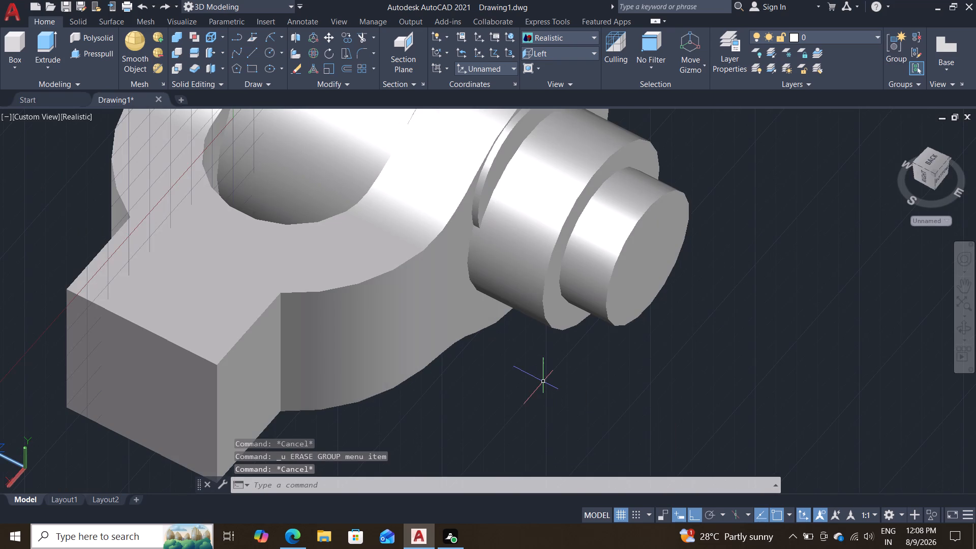
key("ctrl+z")
key("ctrl+z")
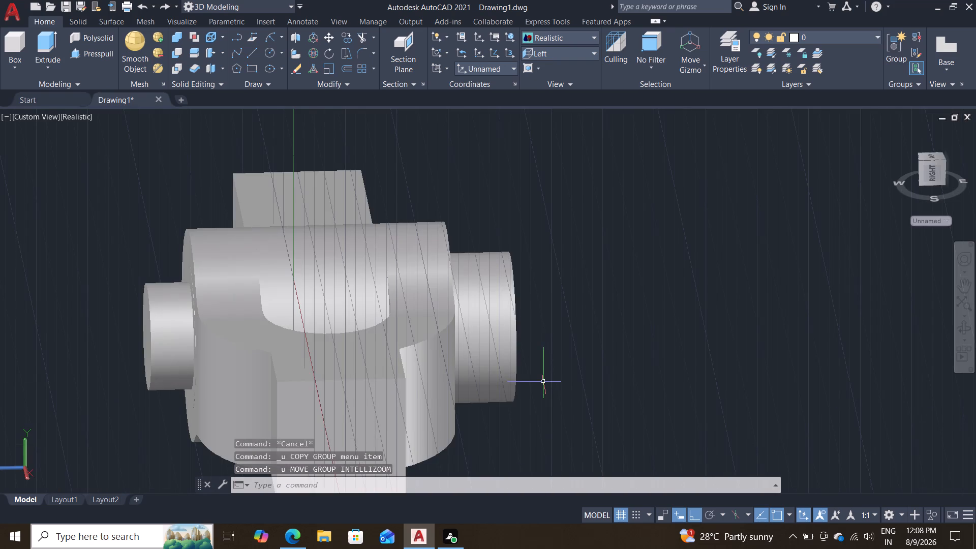
key("ctrl+z")
key("ctrl+z")
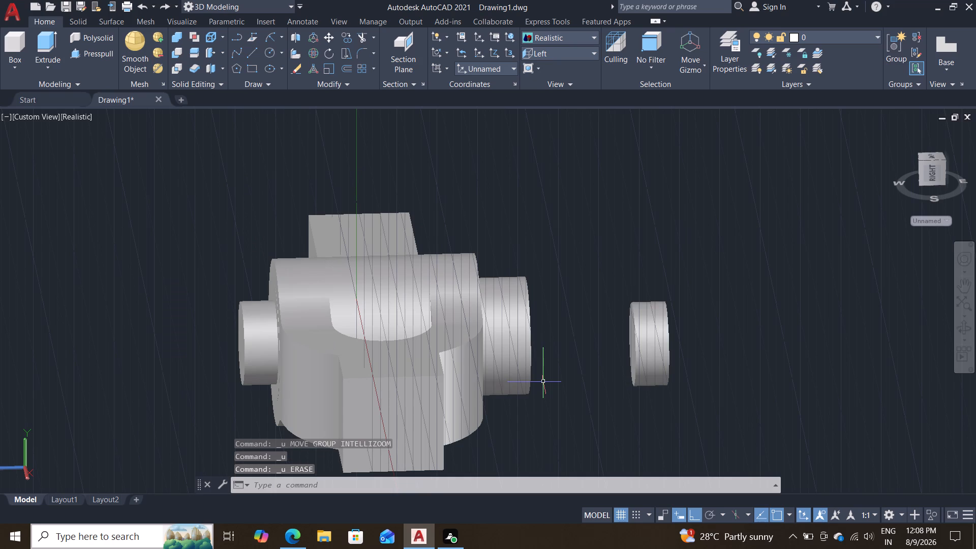
Undo the earlier move and copy of the short end cylinder.
key("ctrl+z")
key("ctrl+z")
key("ctrl+z")
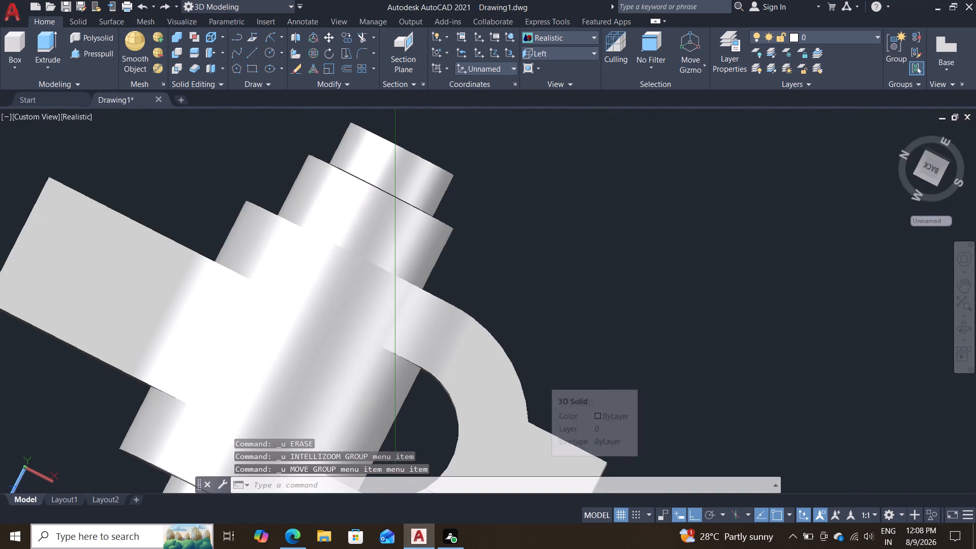
key("ctrl+z")
key("ctrl+z")
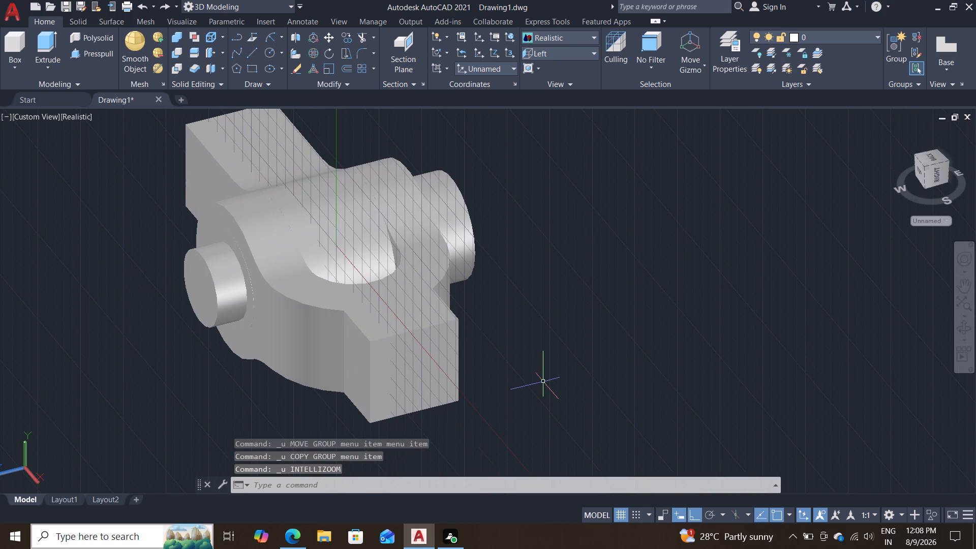
key("ctrl+z")
key("ctrl+z")
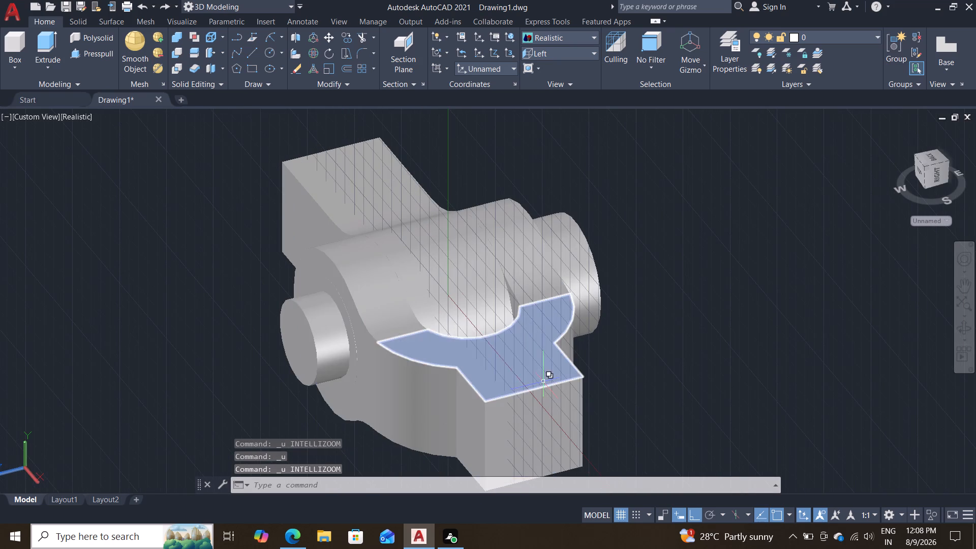
Undo the extrusions of the short end cylinder and the through pin on the fork's outer face.
key("ctrl+z")
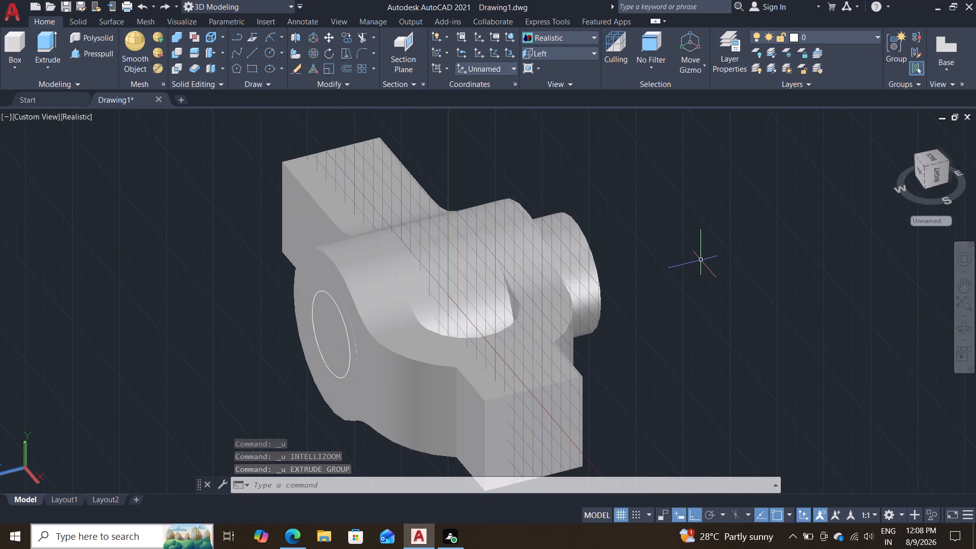
key("ctrl+z")
key("ctrl+z")
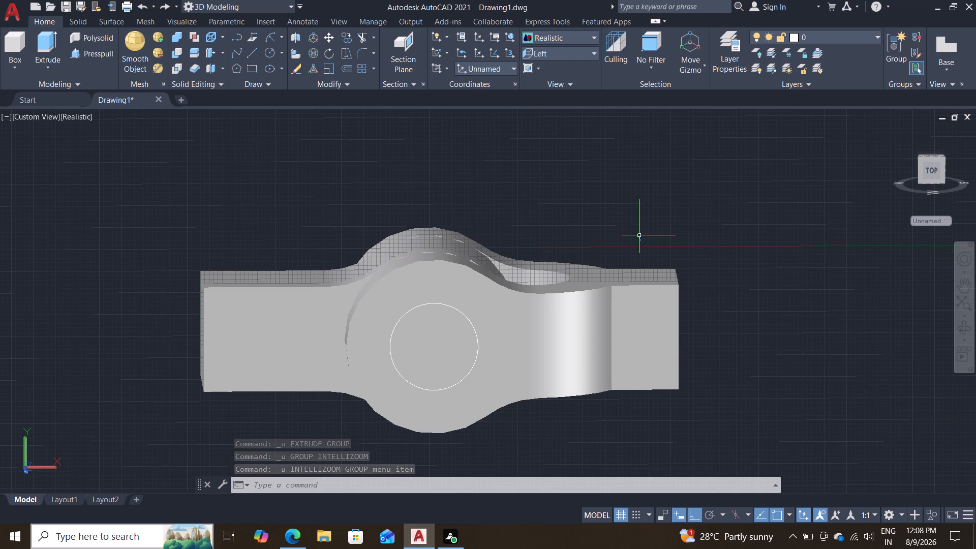
key("ctrl+z")
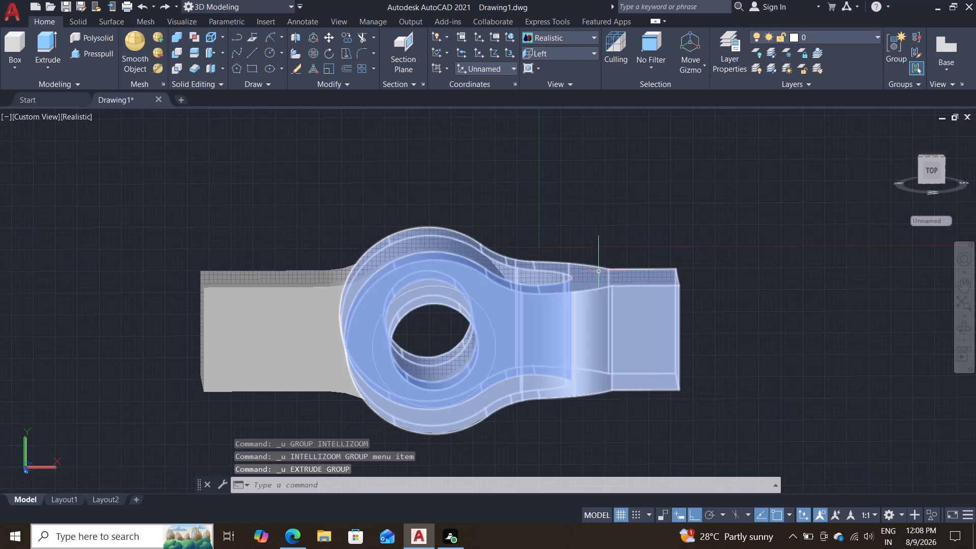
Extrude the inner circle on the fork's outer face by 150 through the fork and eye to form the pin.
middle_click_drag(616, 227, 615, 264, "shift")
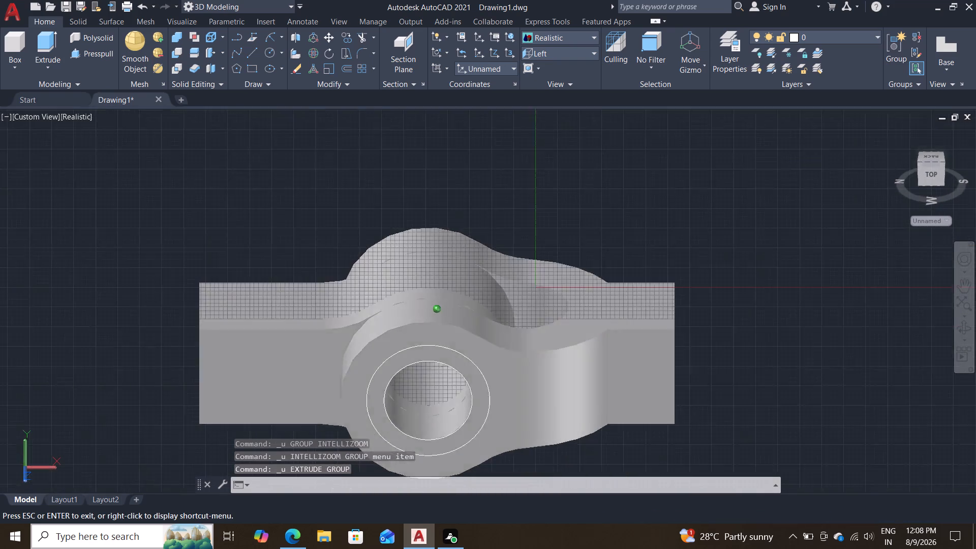
middle_click_drag(615, 264, 622, 246, "shift")
scroll(625, 246, "down", 1, "shift")
scroll(685, 343, "up", 1)
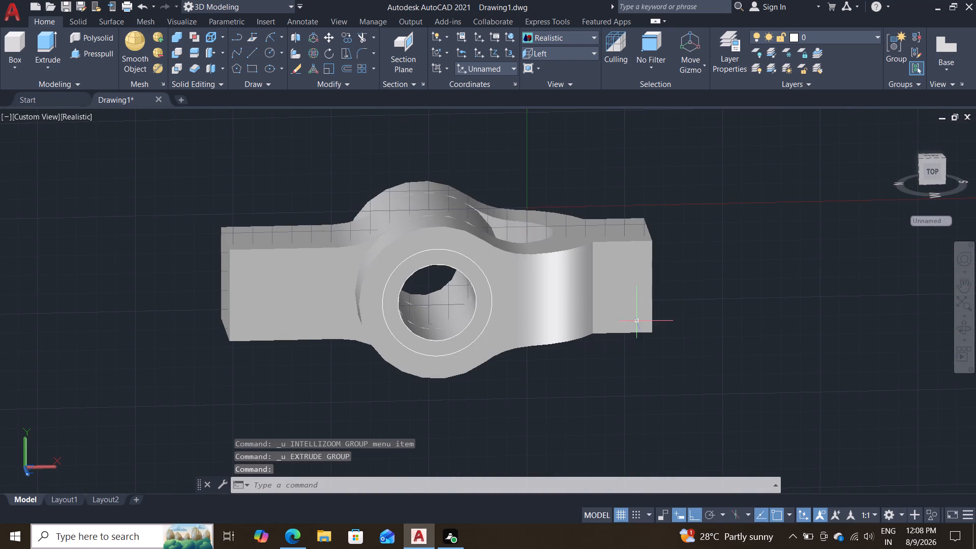
scroll(599, 391, "up", 1)
middle_click_drag(599, 391, 573, 408)
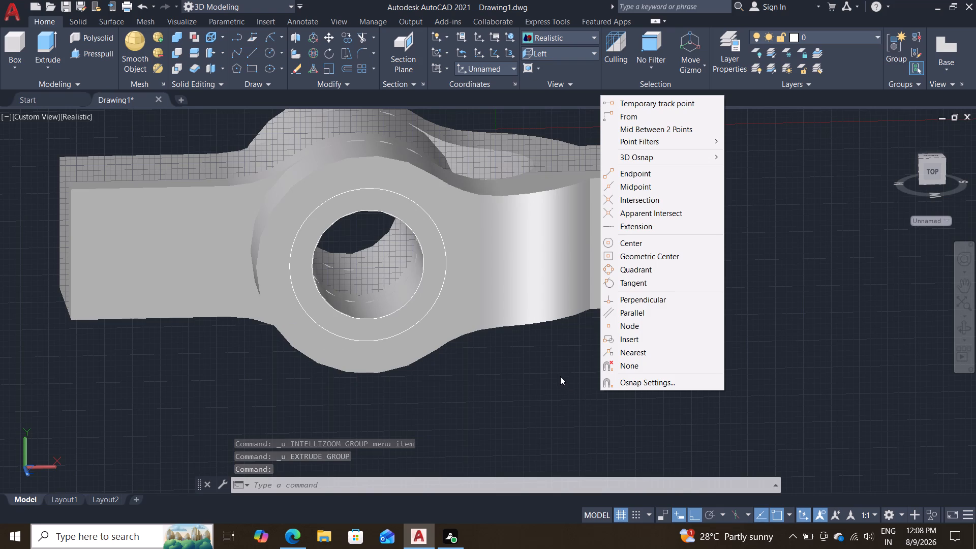
key("Escape")
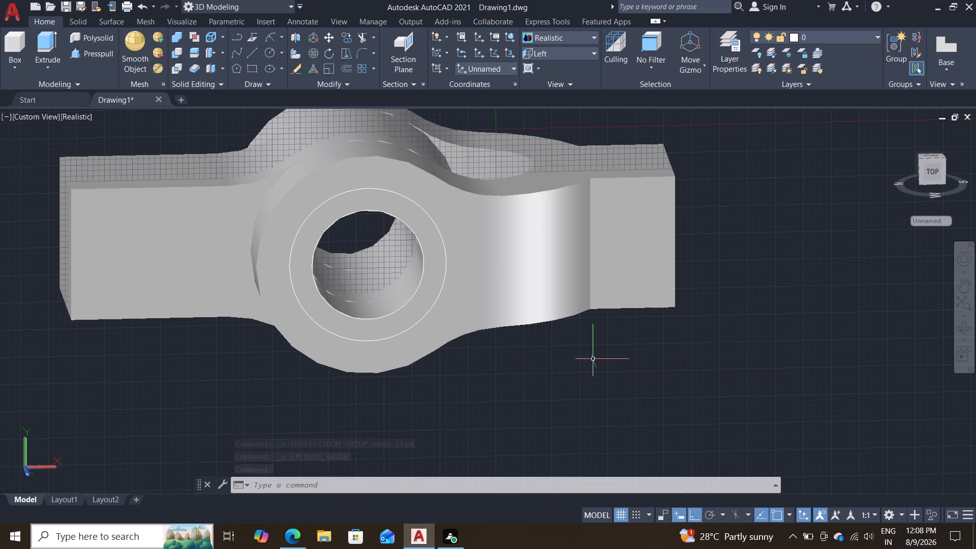
left_click(51, 44)
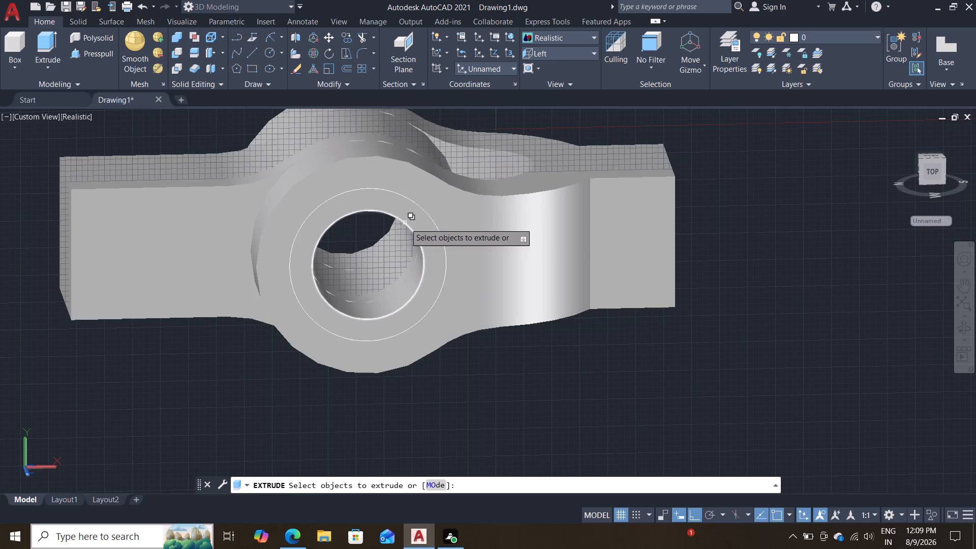
left_click(405, 223)
left_click(453, 272)
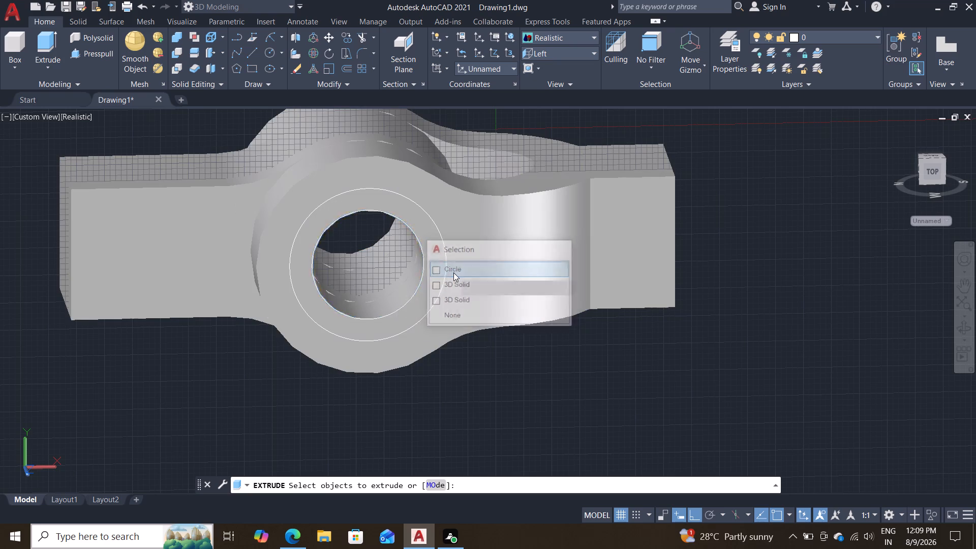
key("Return")
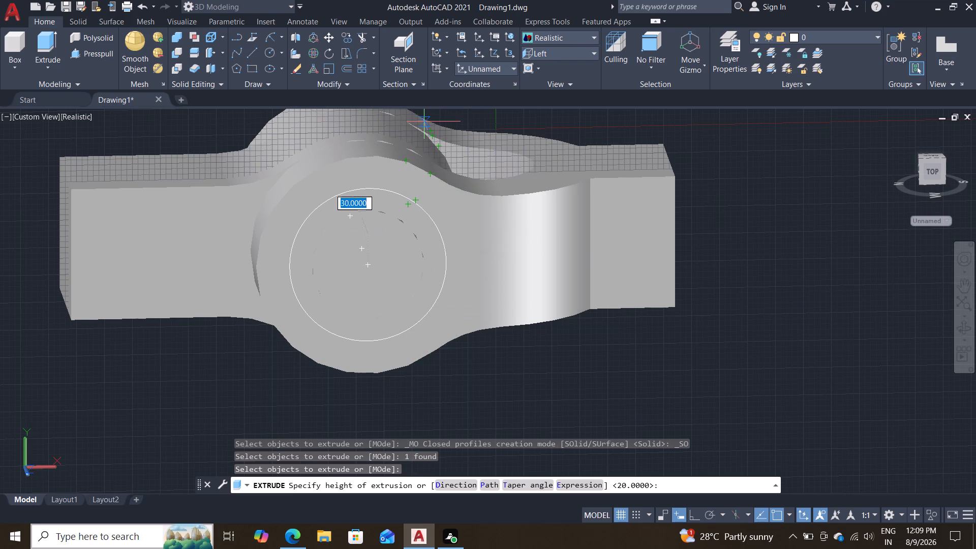
type("150")
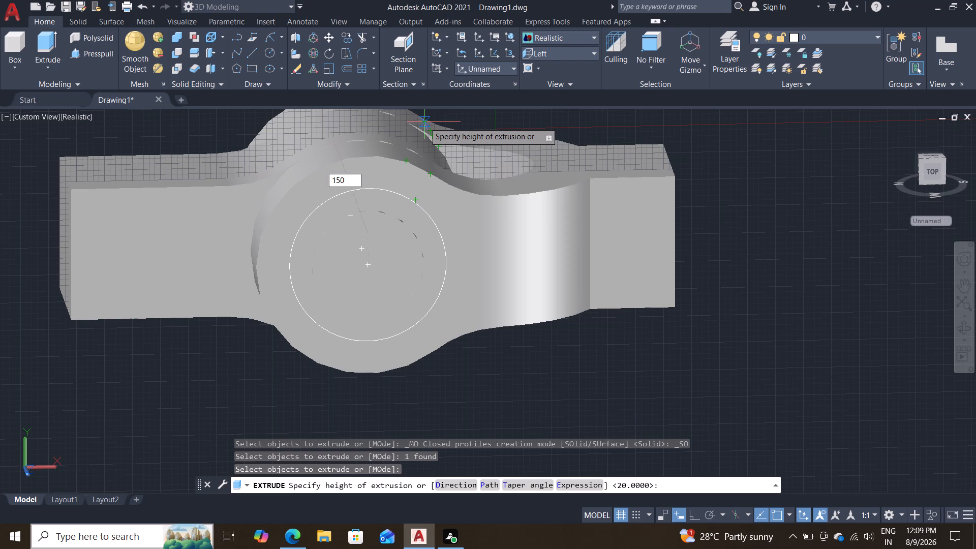
key("Return")
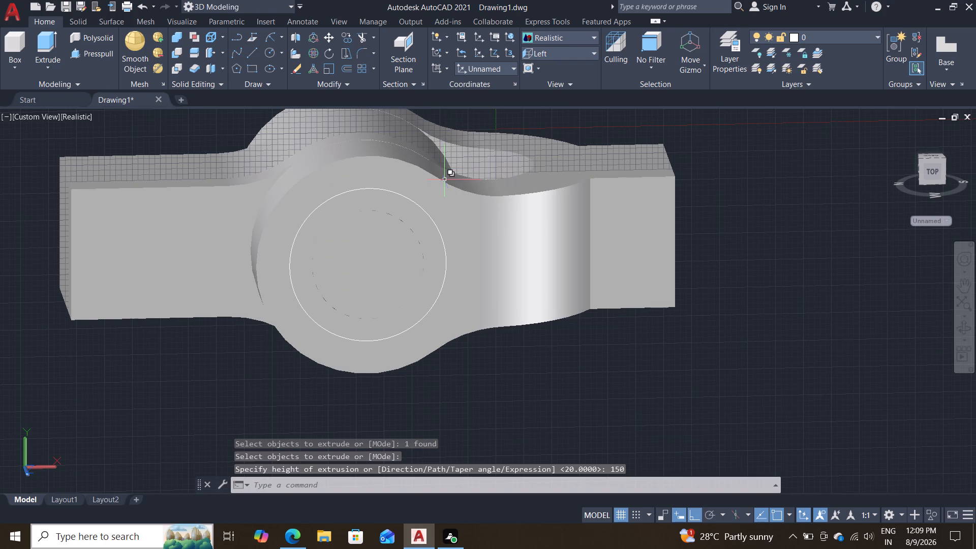
key("Escape")
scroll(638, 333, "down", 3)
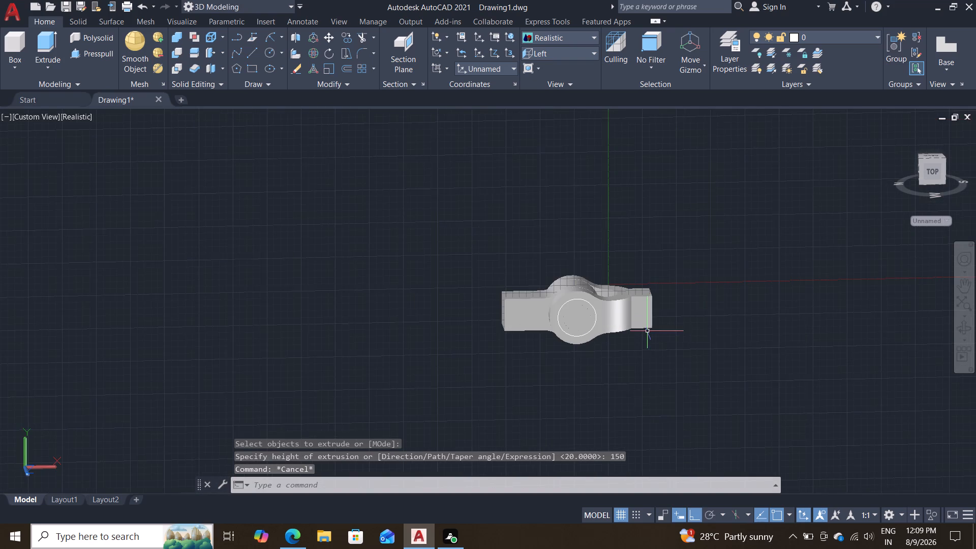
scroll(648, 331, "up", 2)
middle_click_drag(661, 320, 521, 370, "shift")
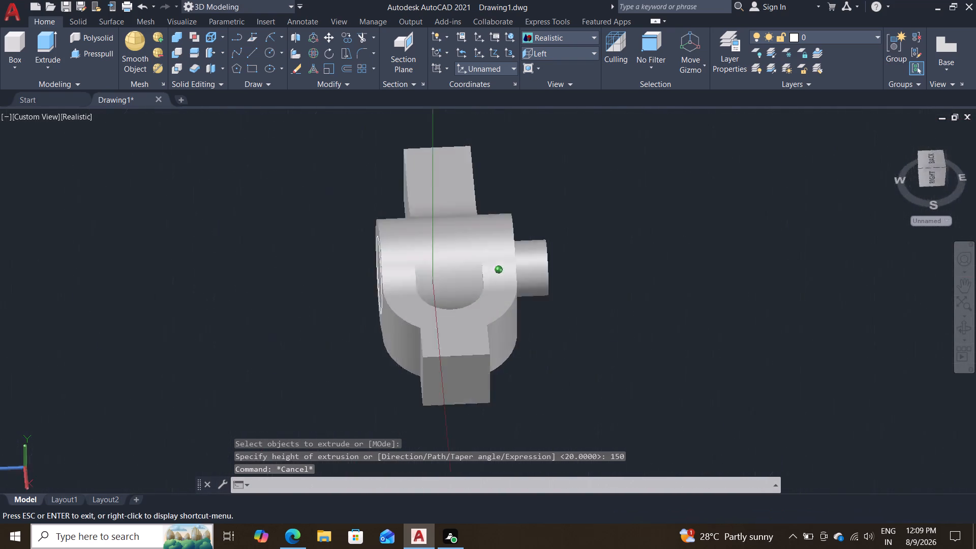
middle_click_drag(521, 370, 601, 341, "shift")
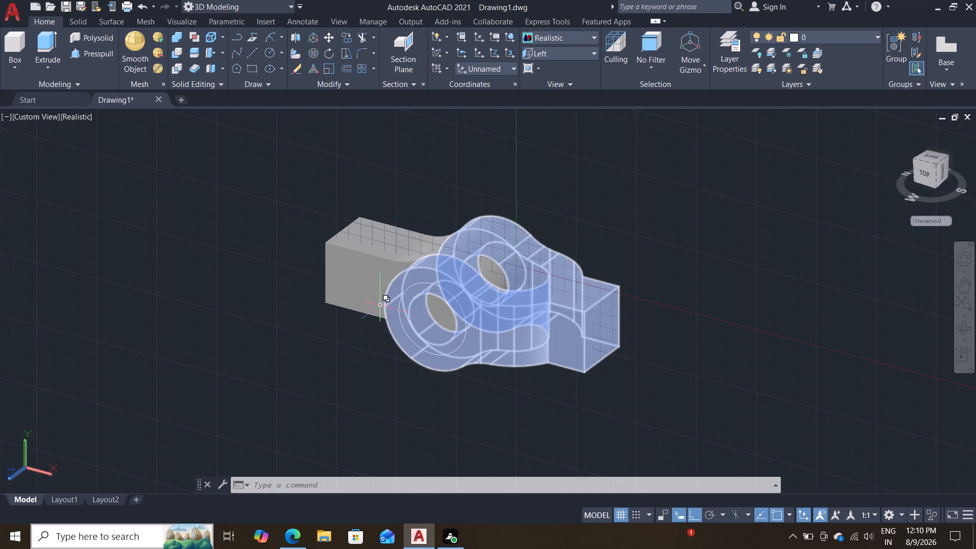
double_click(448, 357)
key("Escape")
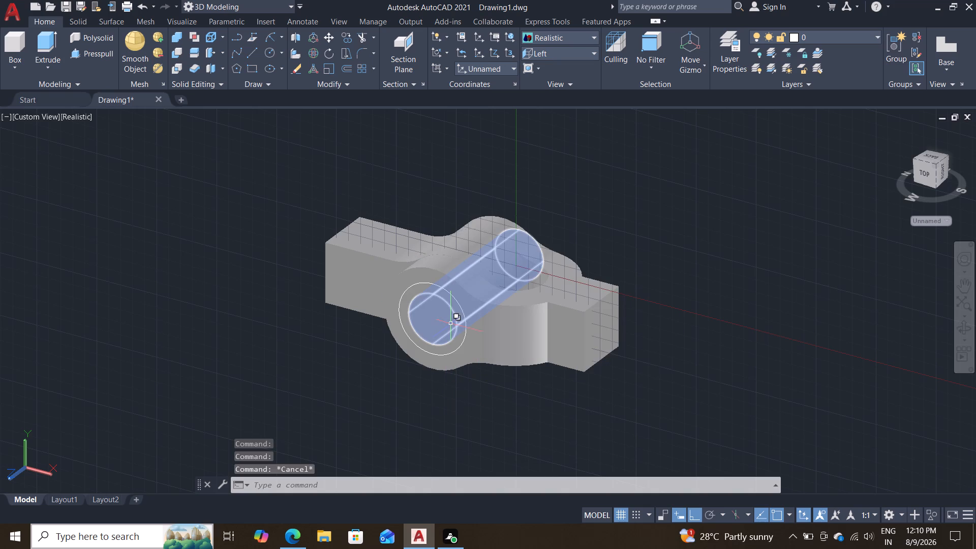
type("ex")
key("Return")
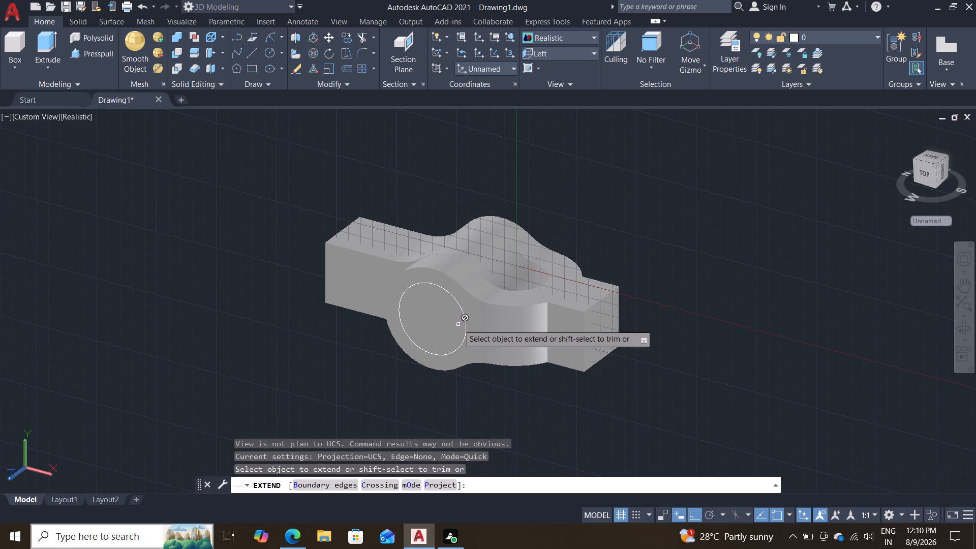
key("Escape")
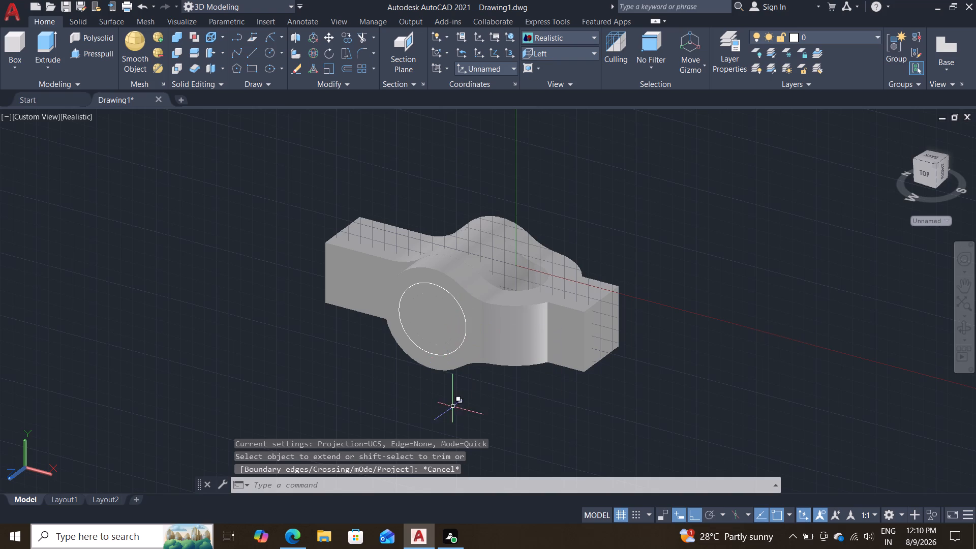
Extrude the larger circle around the pin's end outward from the fork's face by 20 as a pin head.
middle_click_drag(484, 416, 491, 391, "shift")
scroll(491, 380, "up", 1, "shift")
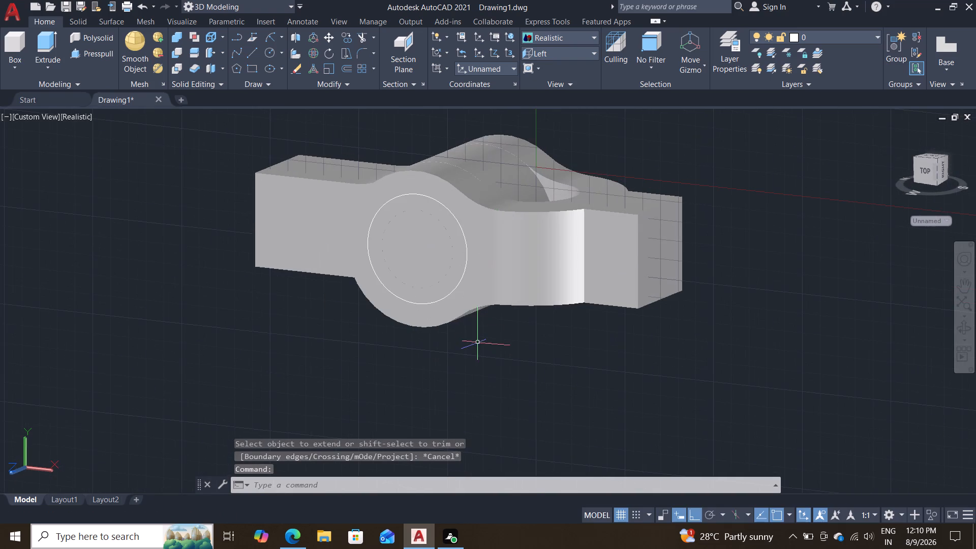
left_click(460, 279)
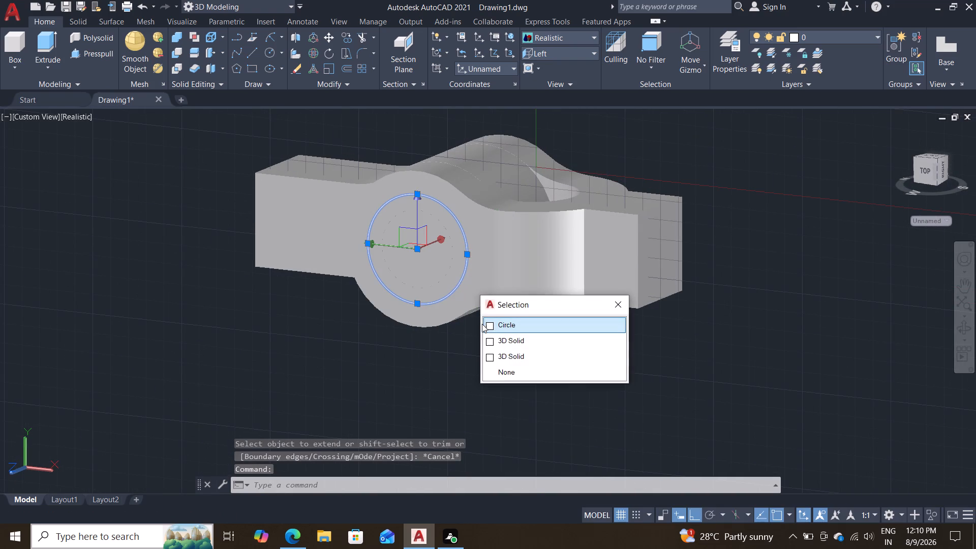
left_click(485, 322)
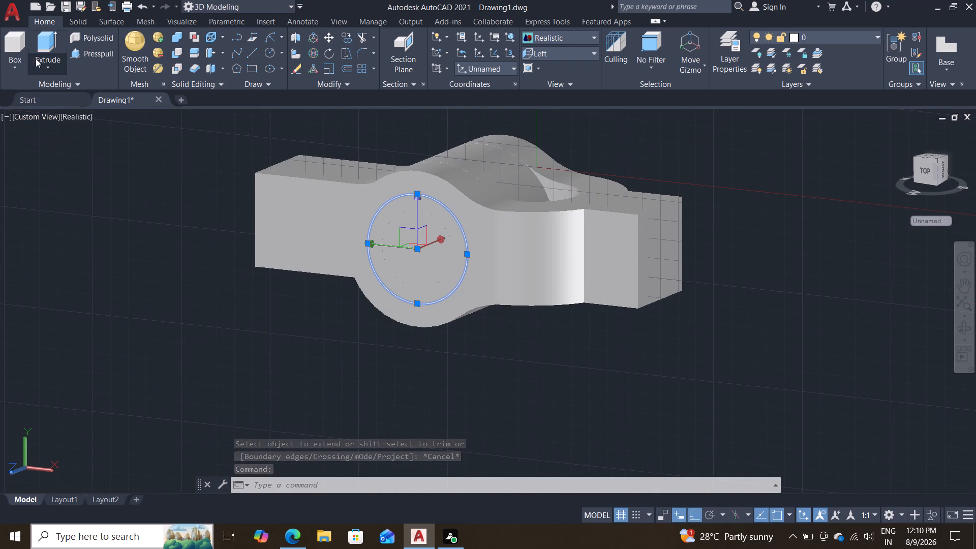
left_click(40, 56)
left_click(50, 86)
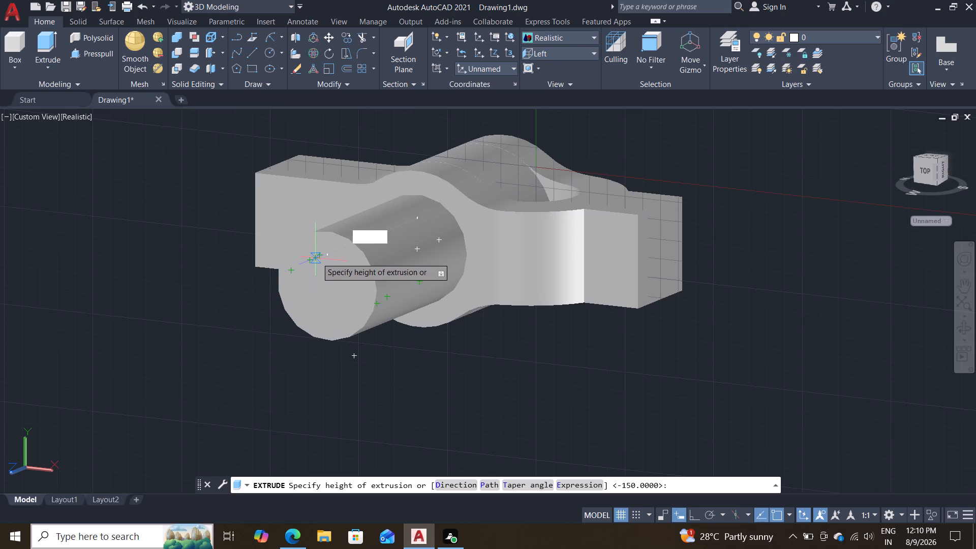
type("20")
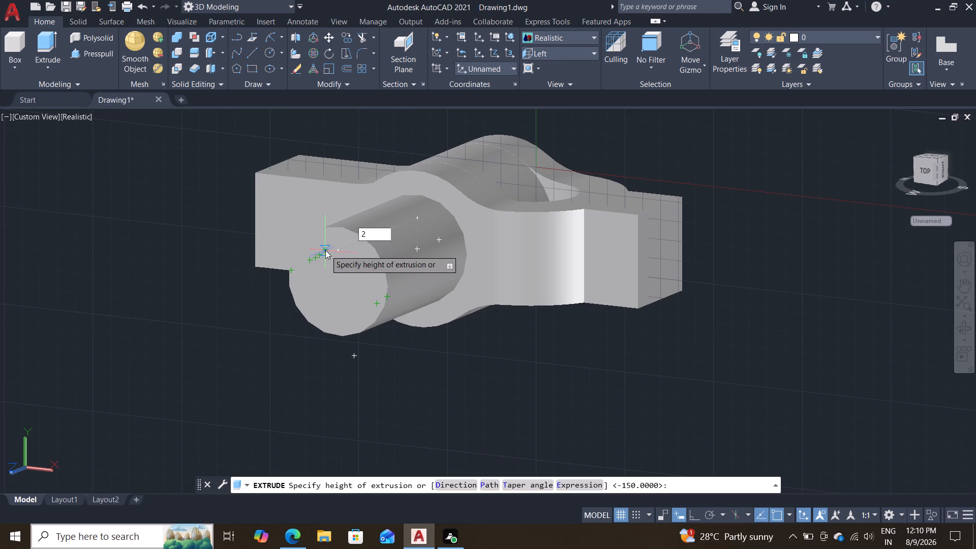
key("Return")
key("Escape")
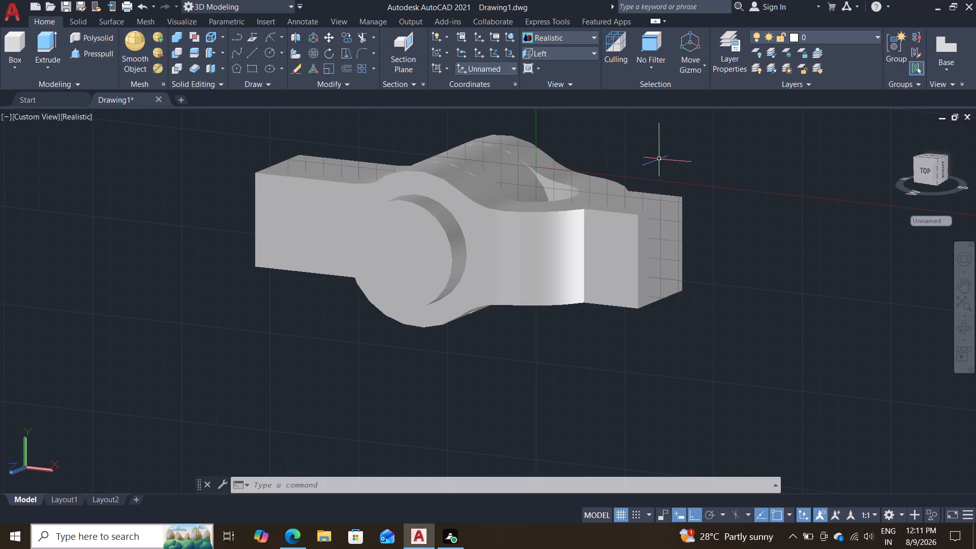
key("Escape")
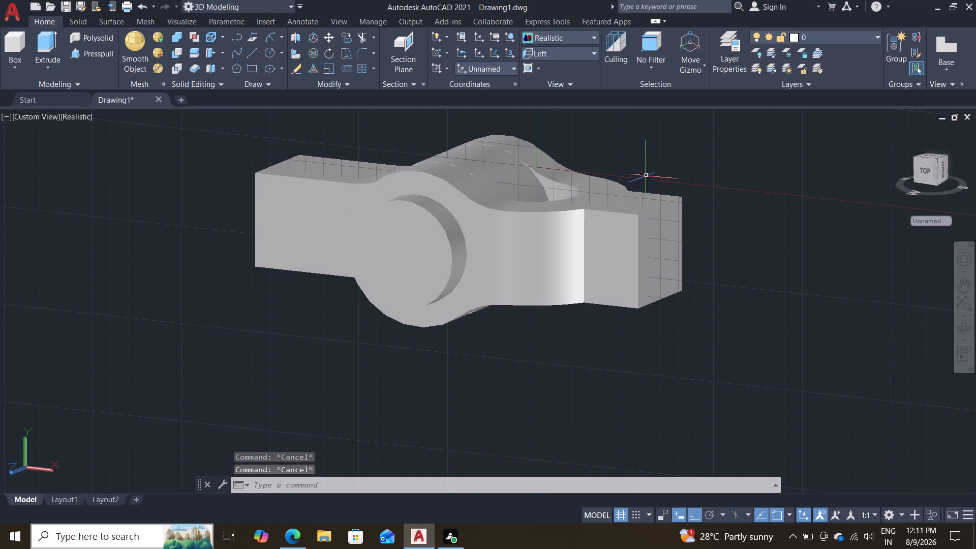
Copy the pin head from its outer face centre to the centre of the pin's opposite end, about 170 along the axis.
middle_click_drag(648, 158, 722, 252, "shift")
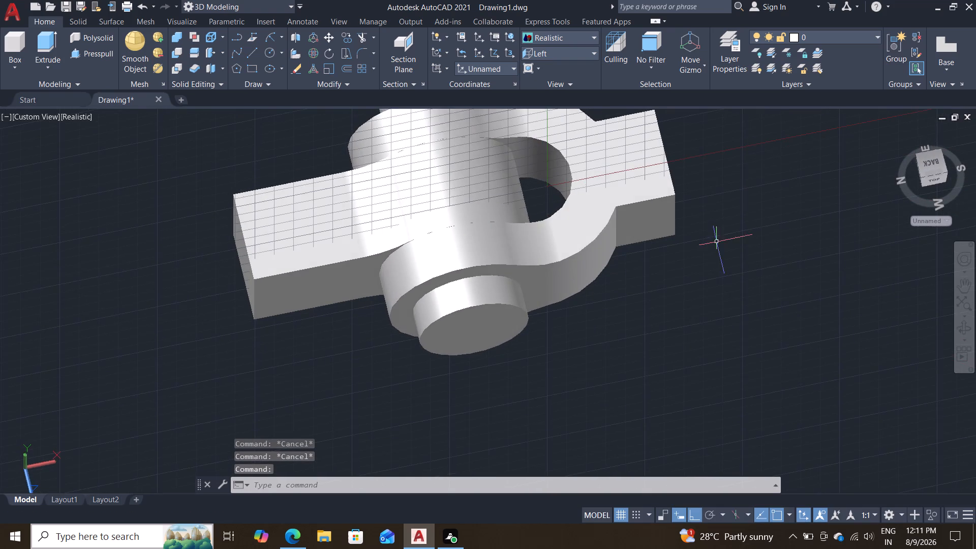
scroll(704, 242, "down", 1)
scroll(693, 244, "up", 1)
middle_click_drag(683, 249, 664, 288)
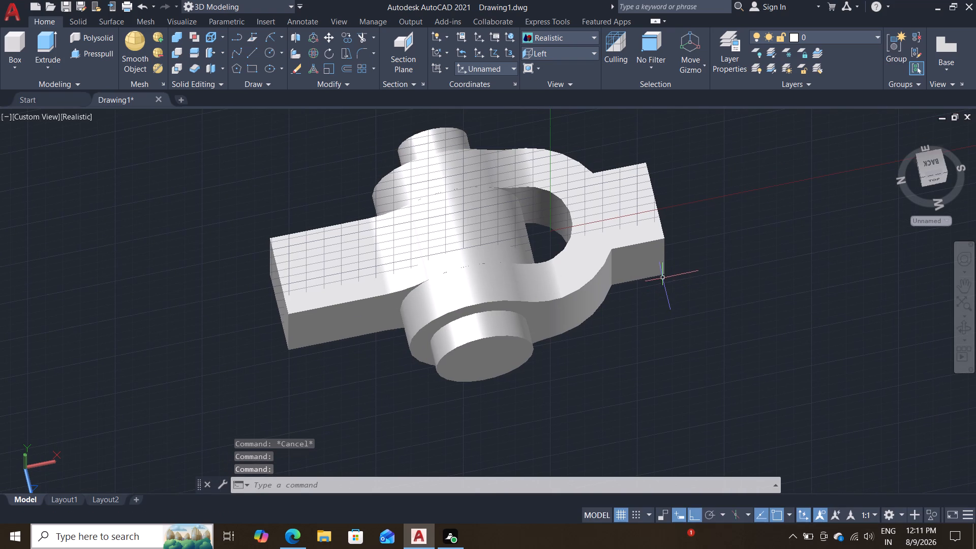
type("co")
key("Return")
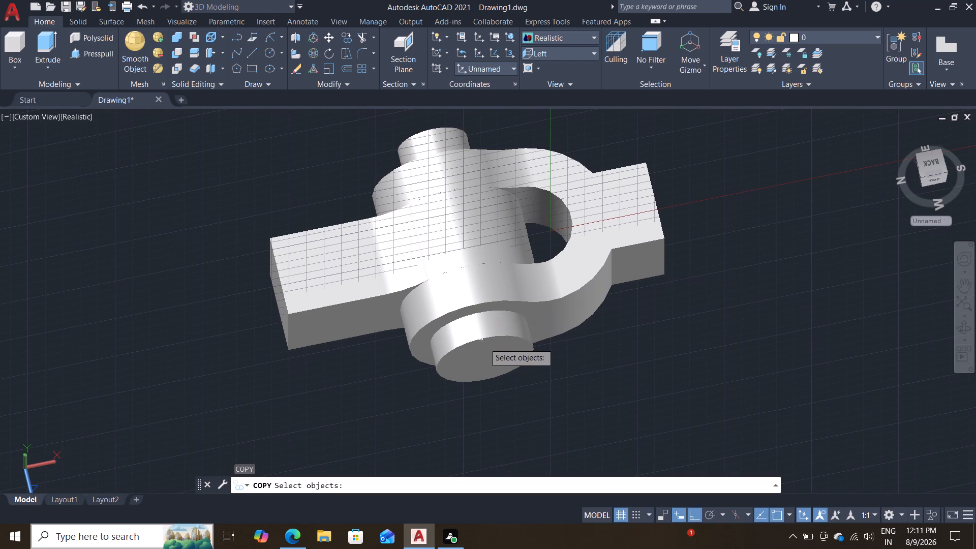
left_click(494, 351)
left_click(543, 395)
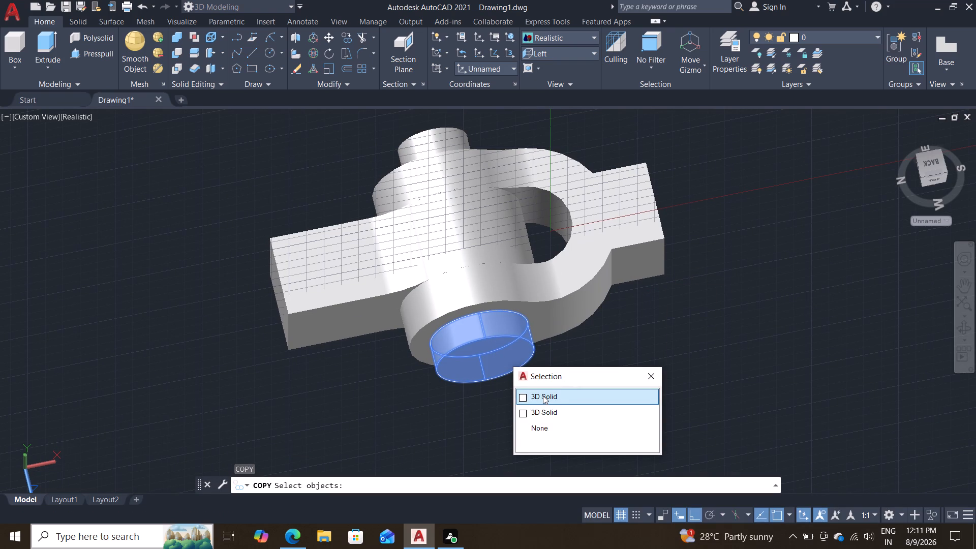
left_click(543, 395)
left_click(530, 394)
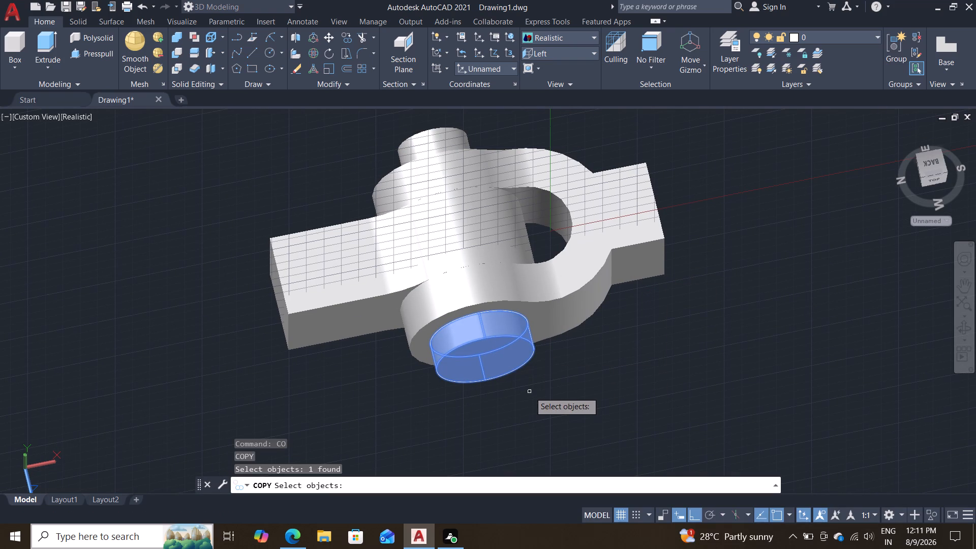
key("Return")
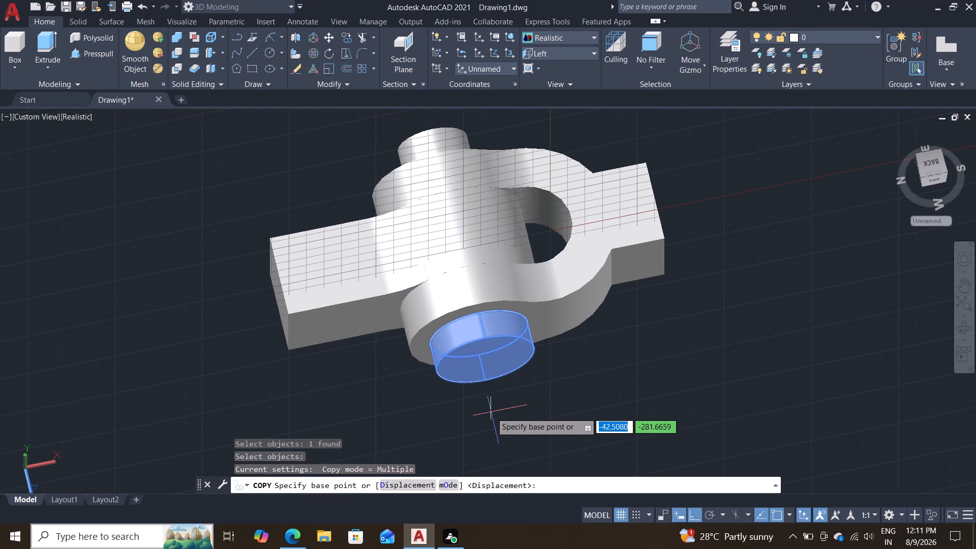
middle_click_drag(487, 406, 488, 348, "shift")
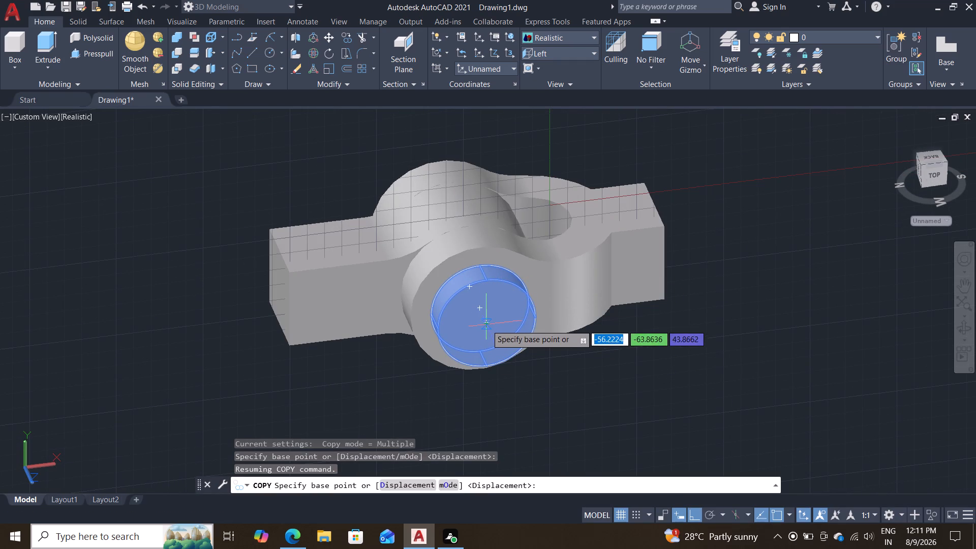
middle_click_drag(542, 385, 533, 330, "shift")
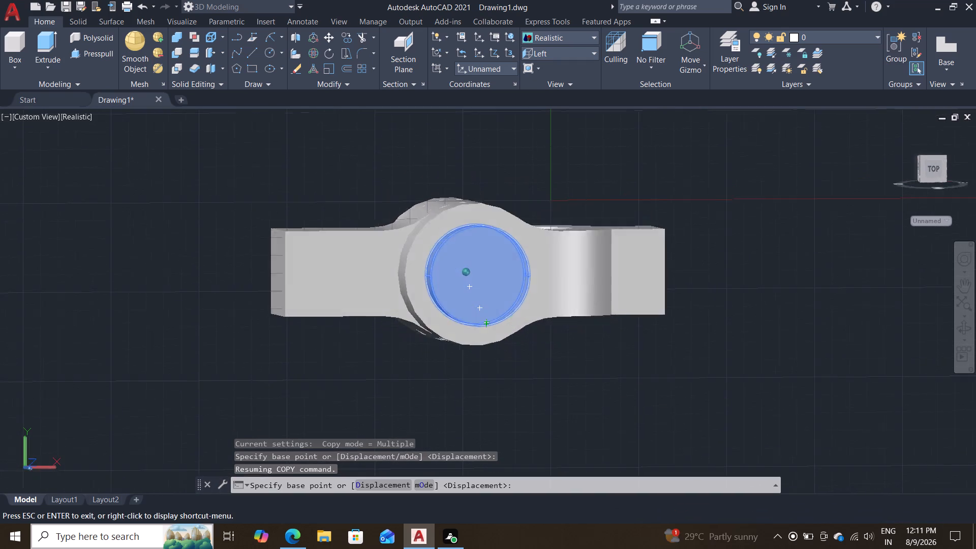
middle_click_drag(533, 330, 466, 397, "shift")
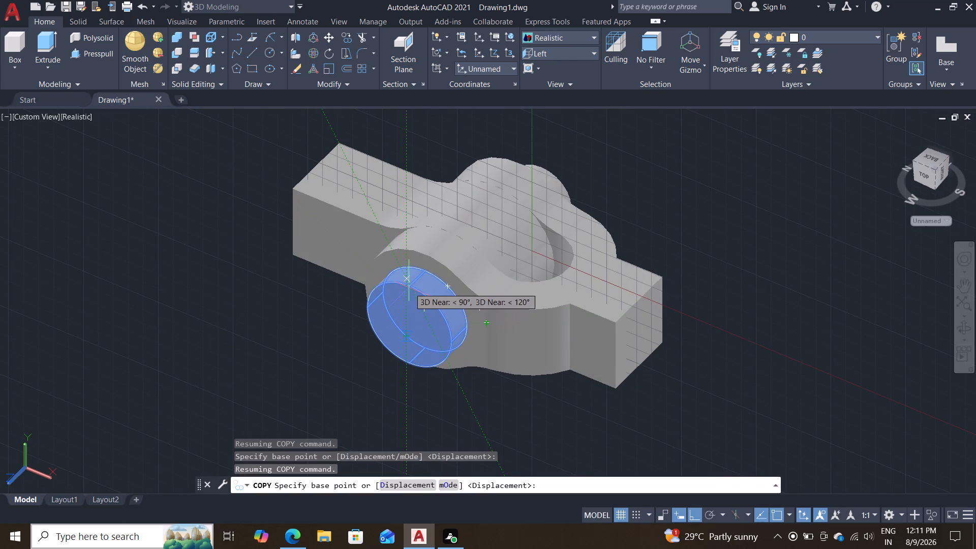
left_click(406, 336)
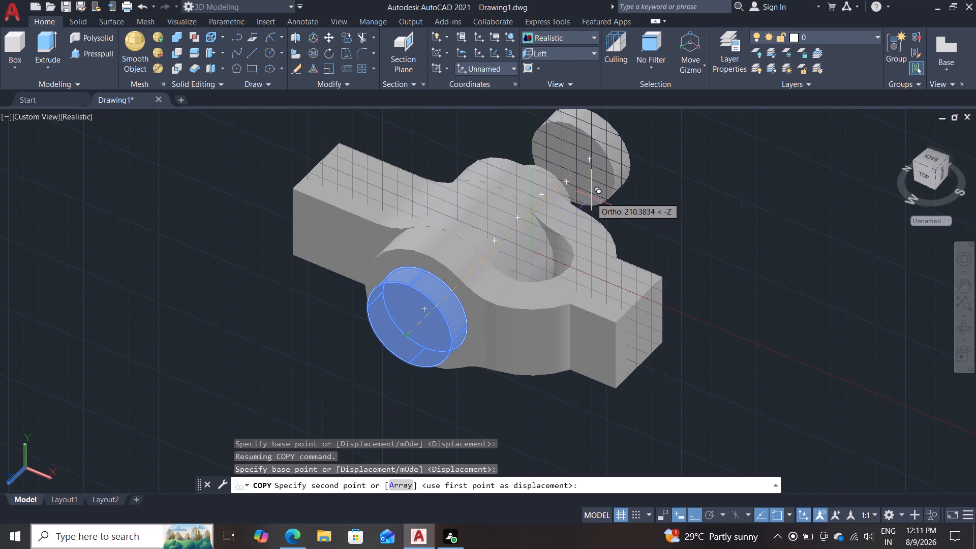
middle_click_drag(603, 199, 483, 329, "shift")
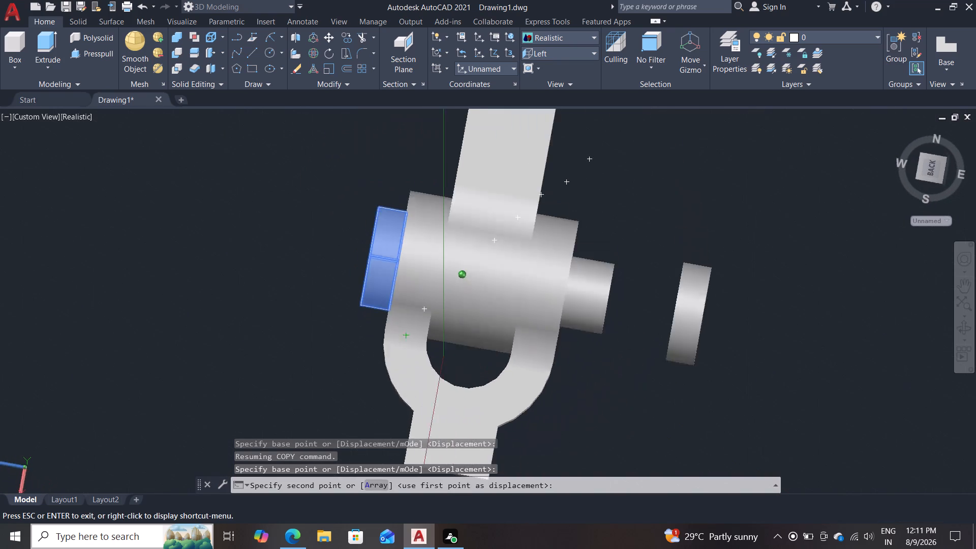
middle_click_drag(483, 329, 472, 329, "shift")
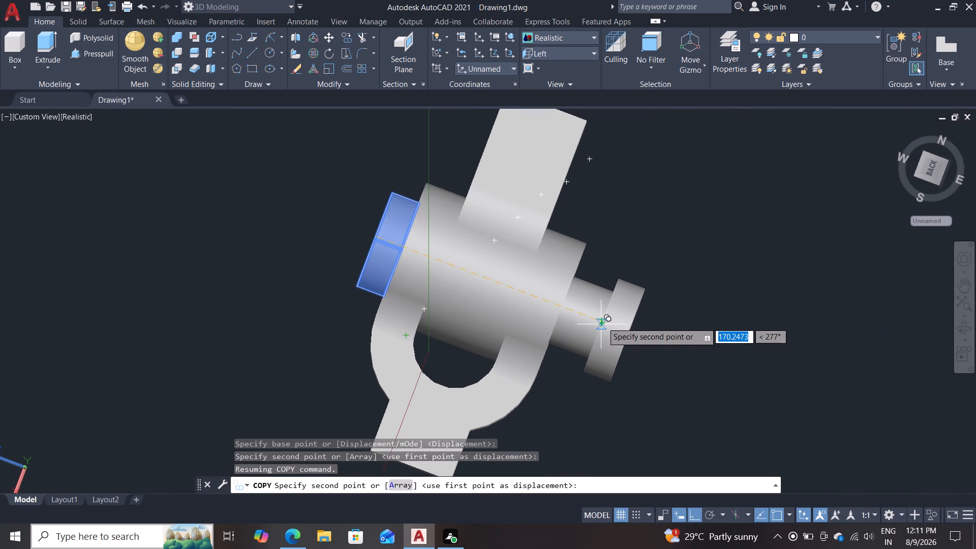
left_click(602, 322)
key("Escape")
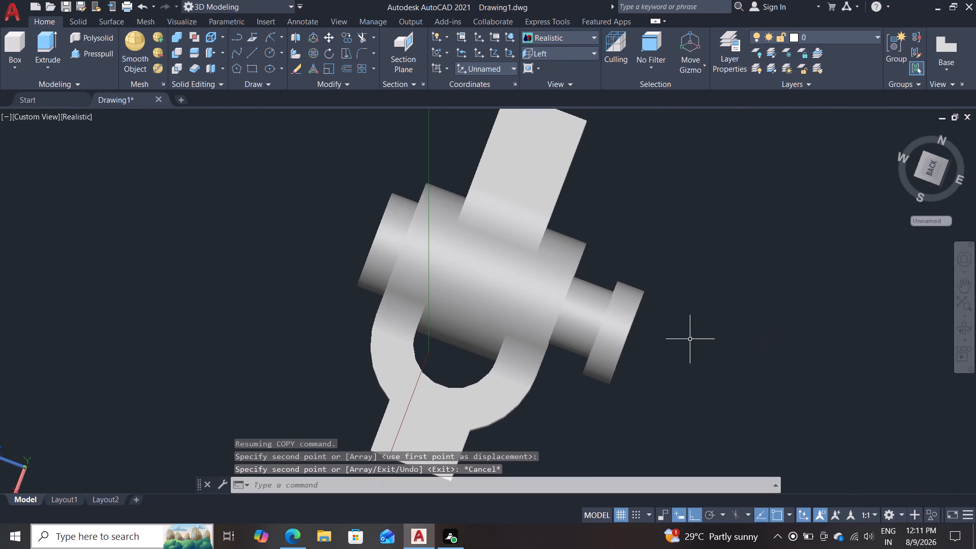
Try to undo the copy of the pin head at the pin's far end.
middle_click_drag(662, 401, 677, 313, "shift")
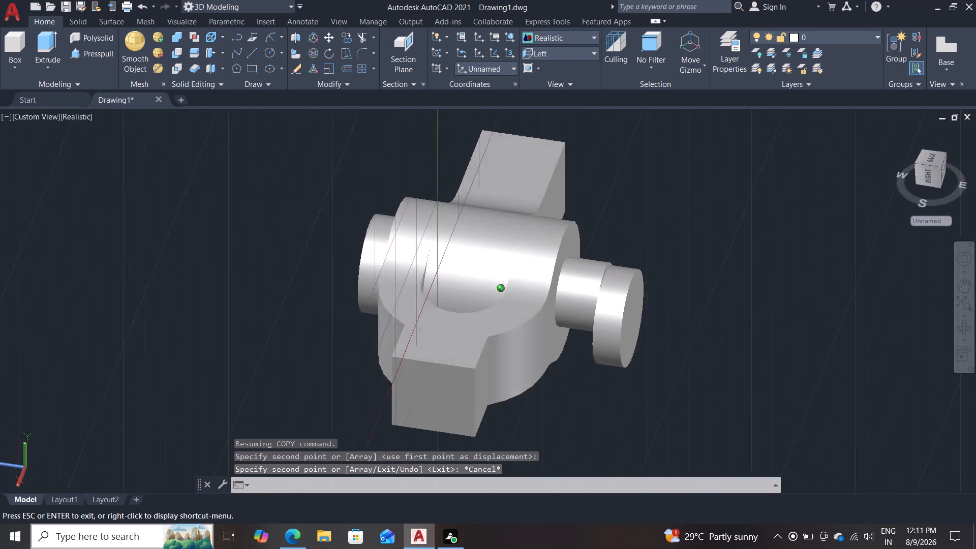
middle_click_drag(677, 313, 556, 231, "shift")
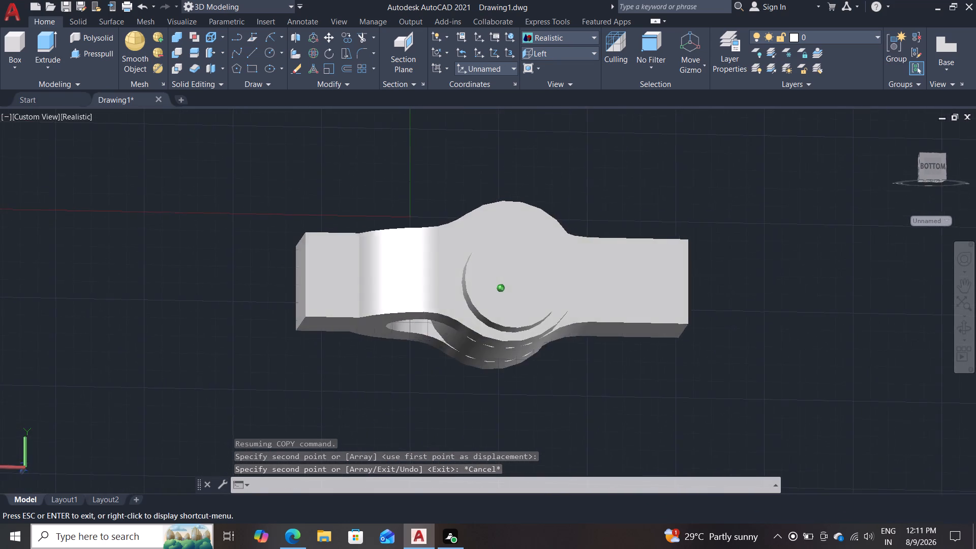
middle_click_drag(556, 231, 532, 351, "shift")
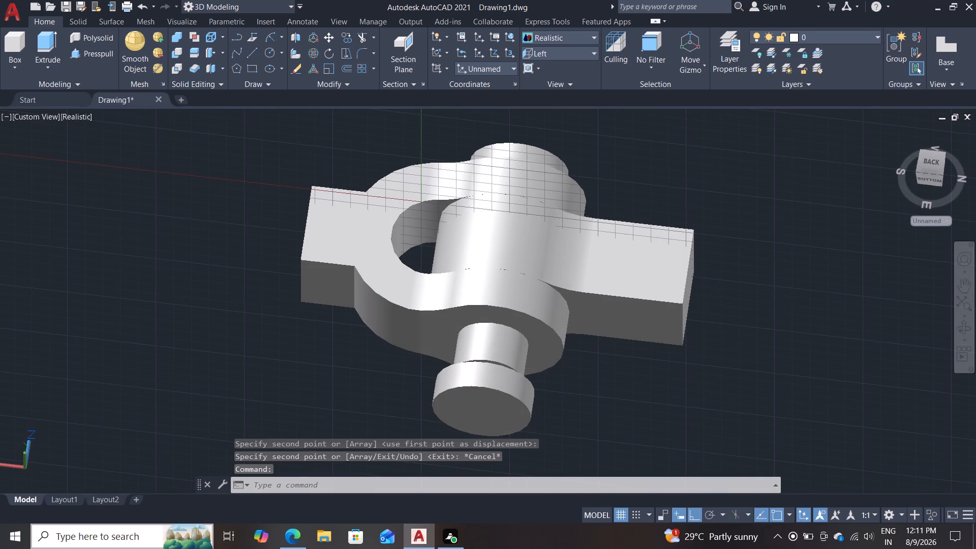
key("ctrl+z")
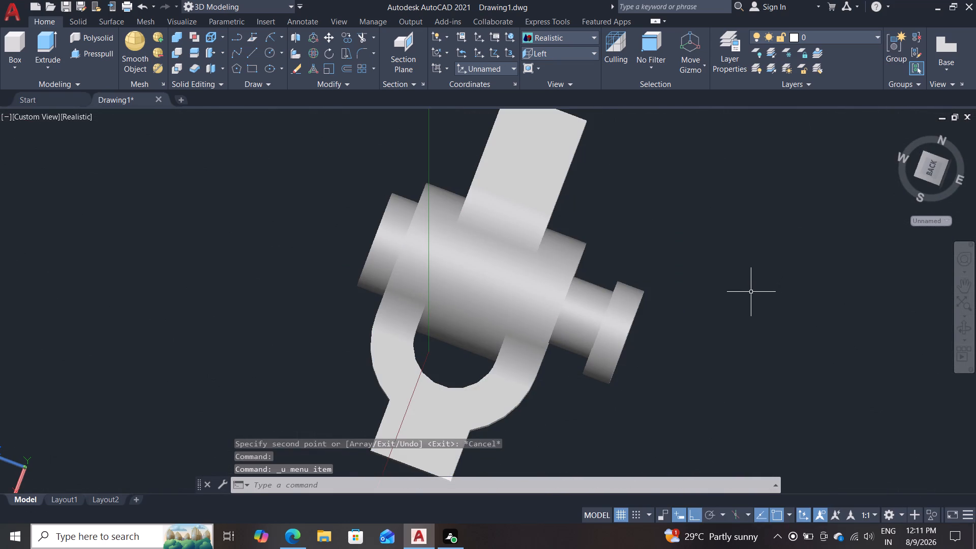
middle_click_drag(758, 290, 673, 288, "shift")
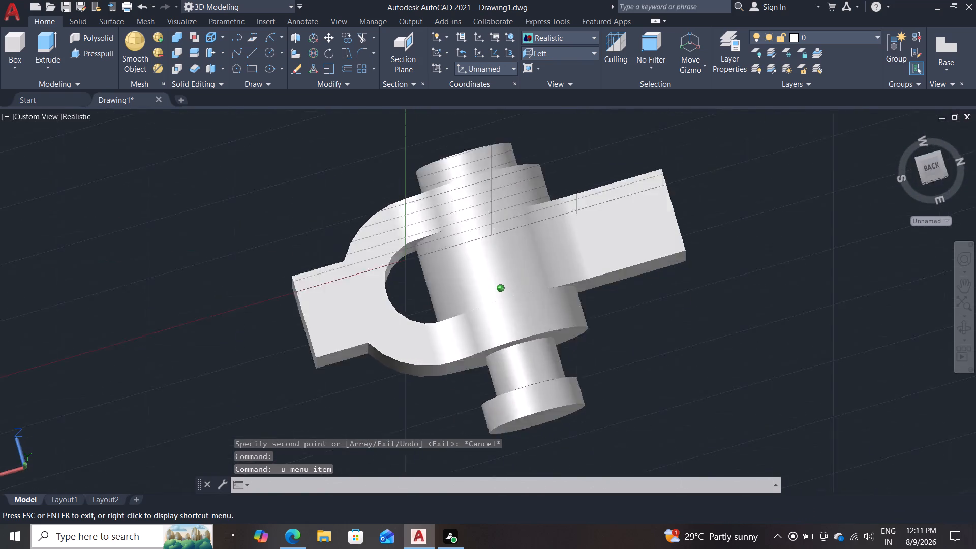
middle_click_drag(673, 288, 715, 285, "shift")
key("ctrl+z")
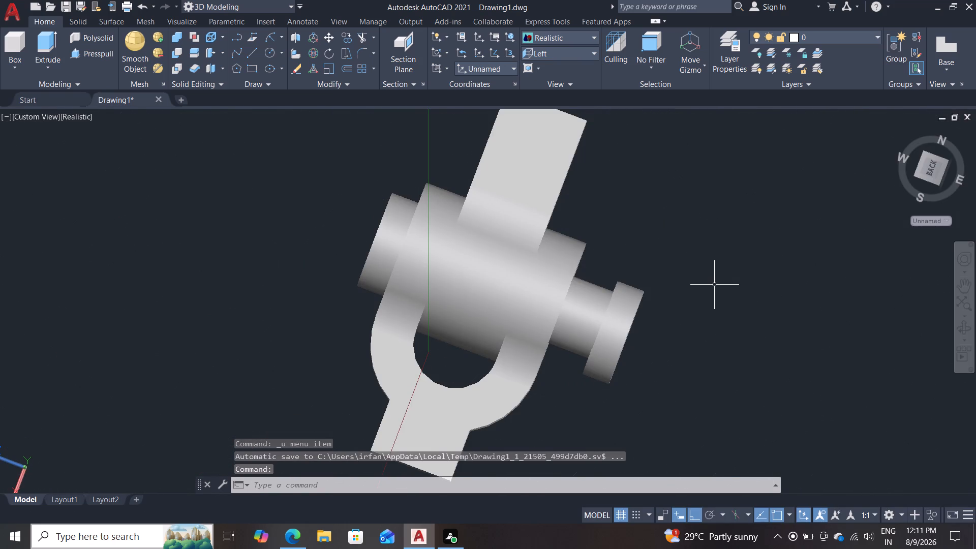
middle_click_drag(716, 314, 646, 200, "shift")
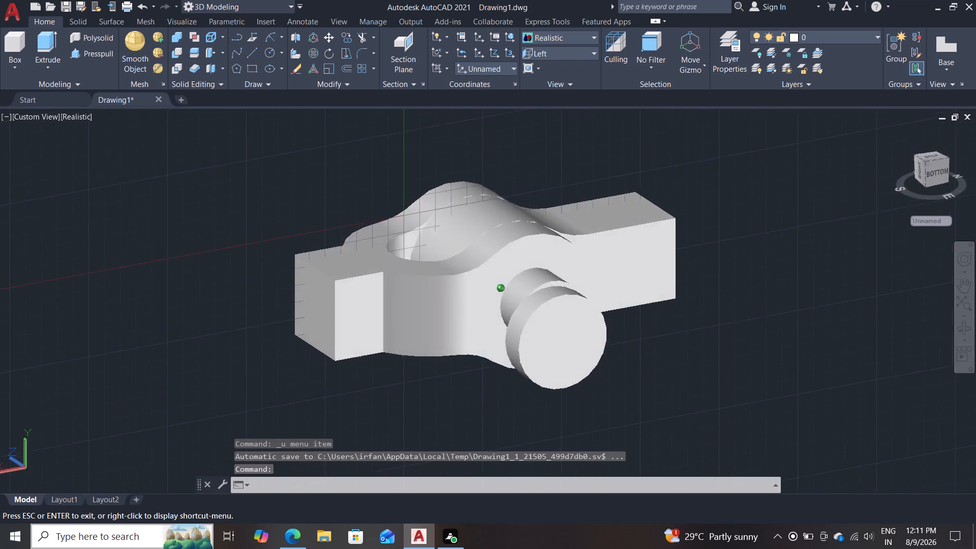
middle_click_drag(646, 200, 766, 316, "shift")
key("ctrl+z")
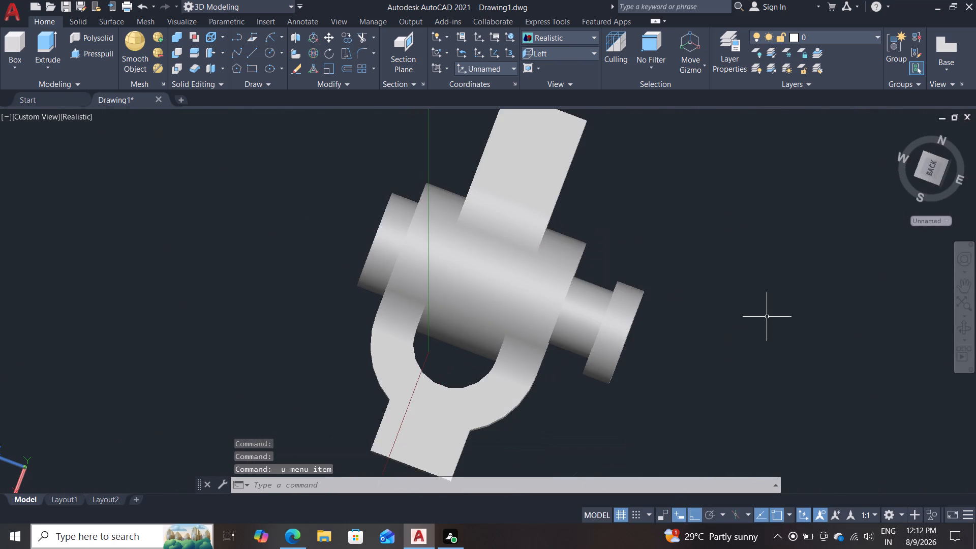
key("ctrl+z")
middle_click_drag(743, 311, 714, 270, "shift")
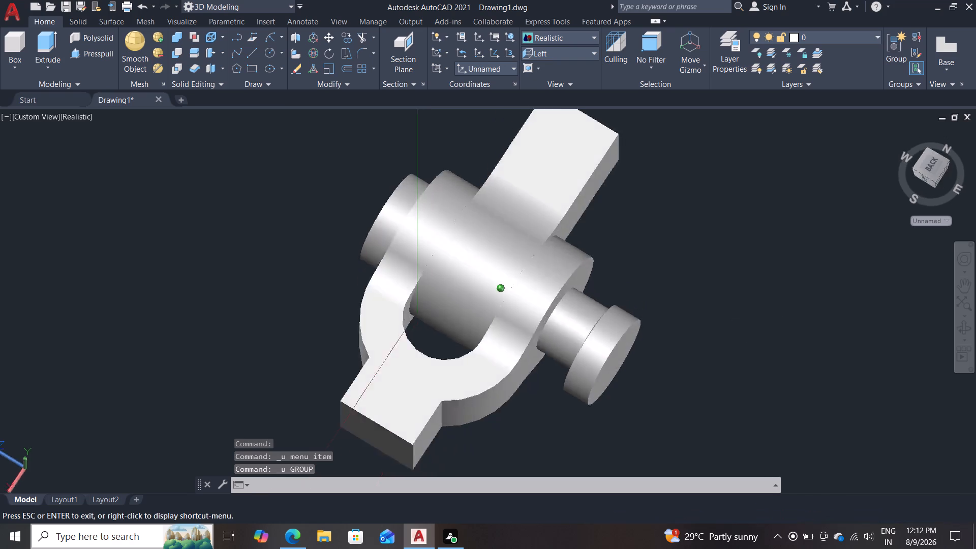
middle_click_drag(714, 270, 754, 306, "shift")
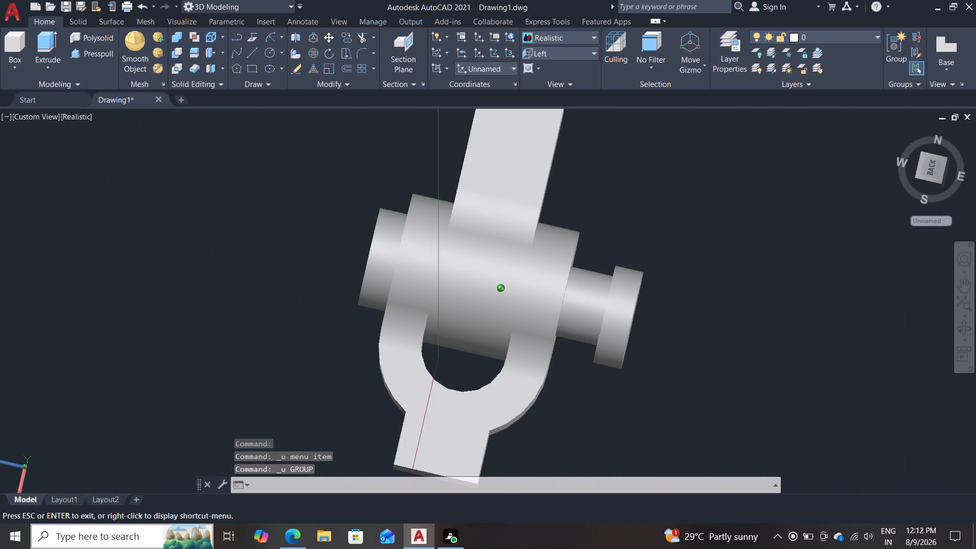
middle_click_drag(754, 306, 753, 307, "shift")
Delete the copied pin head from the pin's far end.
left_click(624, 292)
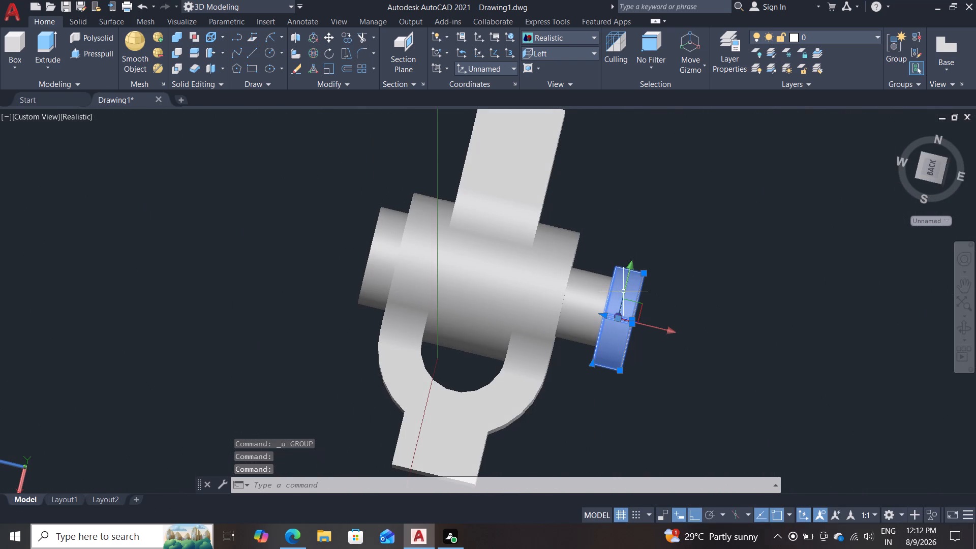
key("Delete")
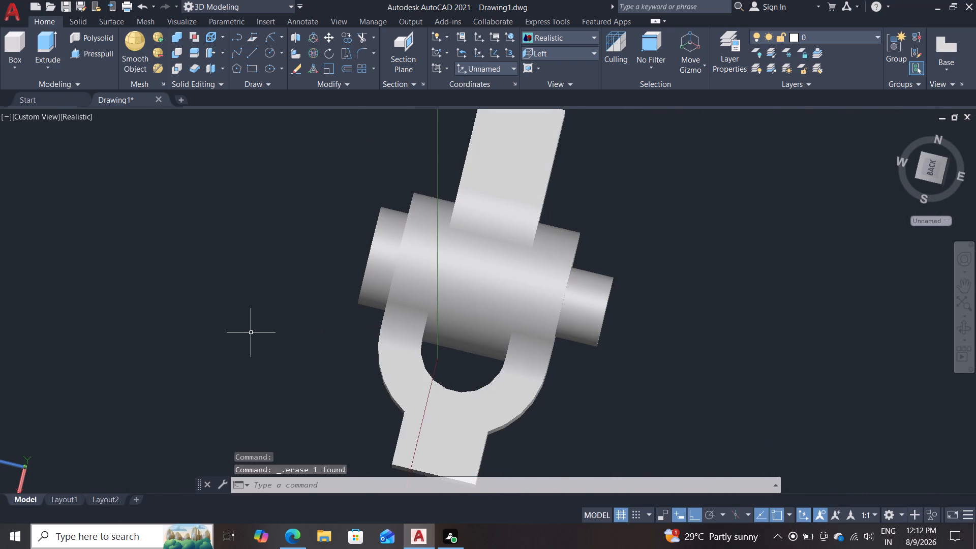
Copy the pin head from its outer face centre about 169 along the pin axis to the pin's opposite end.
left_click_drag(251, 332, 278, 338, "shift")
left_click(279, 338, "shift")
middle_click_drag(281, 337, 530, 281, "shift")
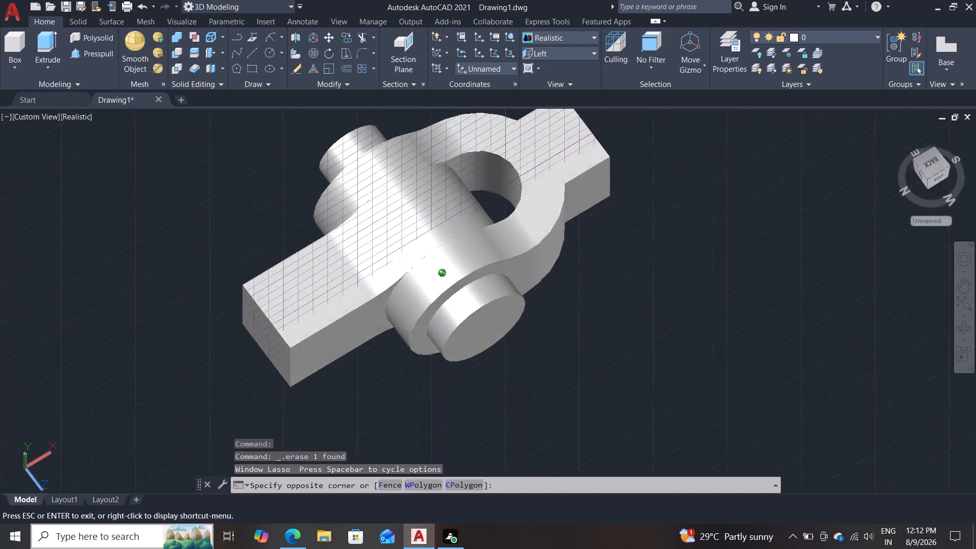
middle_click_drag(530, 281, 496, 237, "shift")
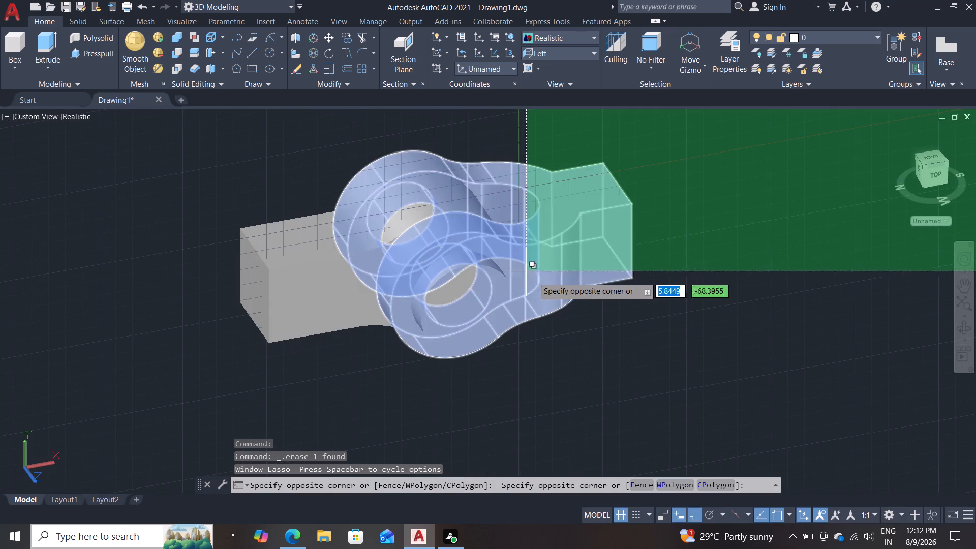
left_click(712, 261)
scroll(613, 316, "down", 1)
scroll(604, 319, "up", 3)
middle_click_drag(623, 317, 629, 359)
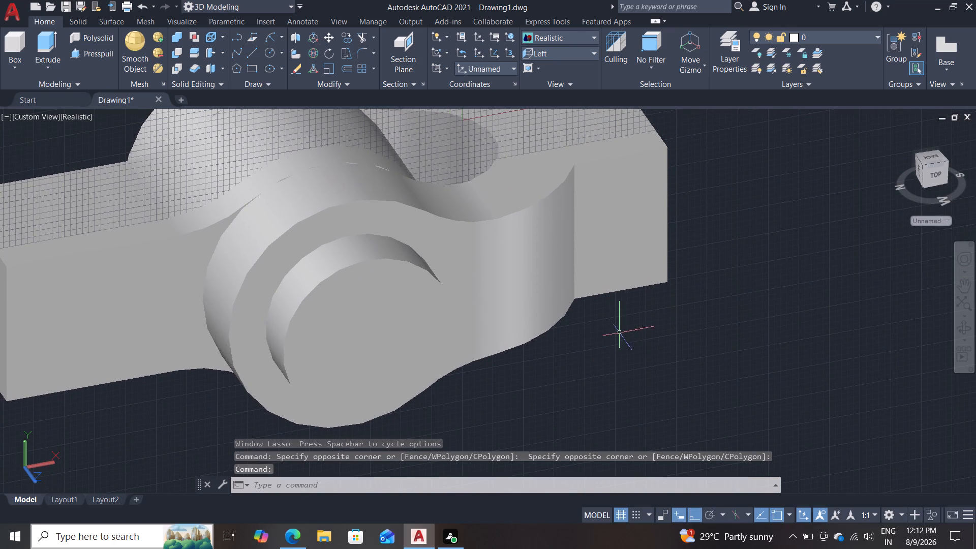
scroll(620, 332, "down", 2)
scroll(619, 332, "up", 1)
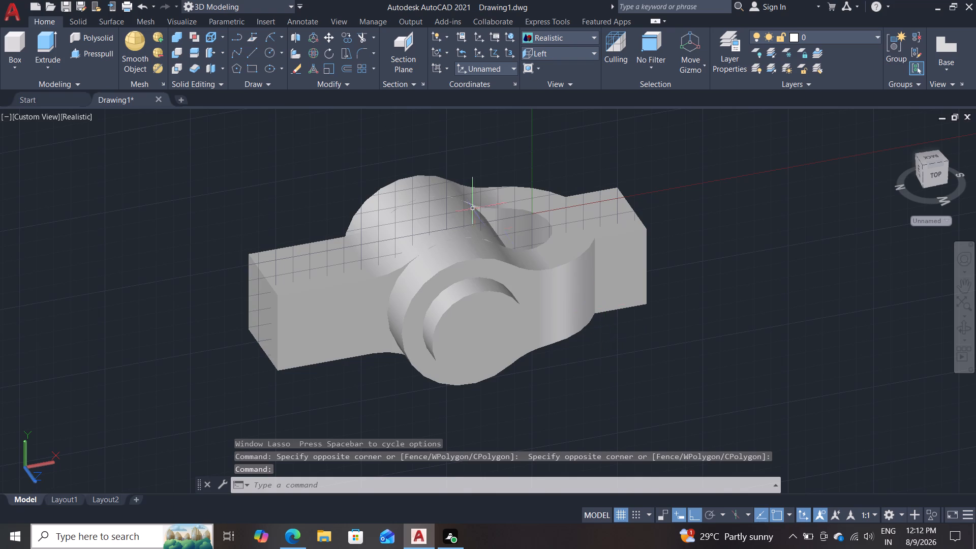
key("c")
key("o")
key("Return")
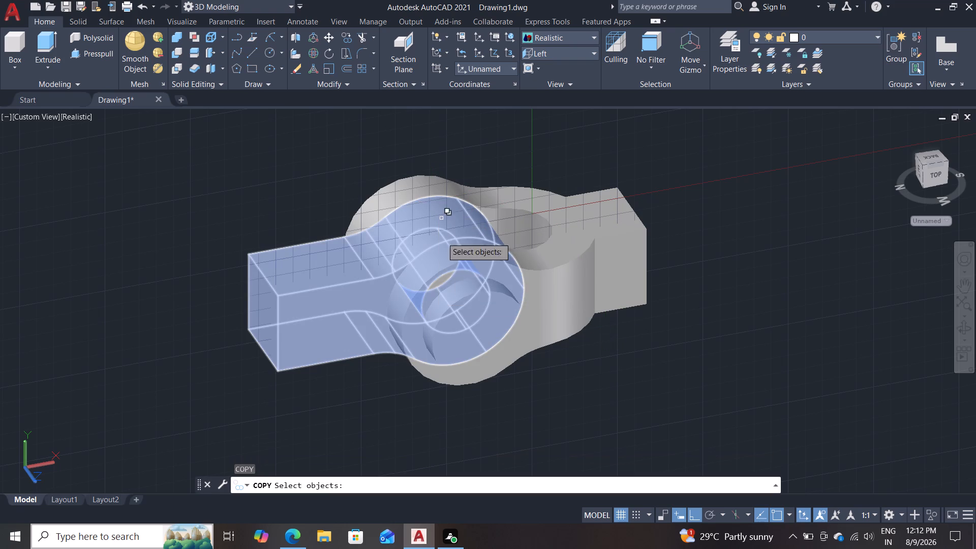
left_click(476, 362)
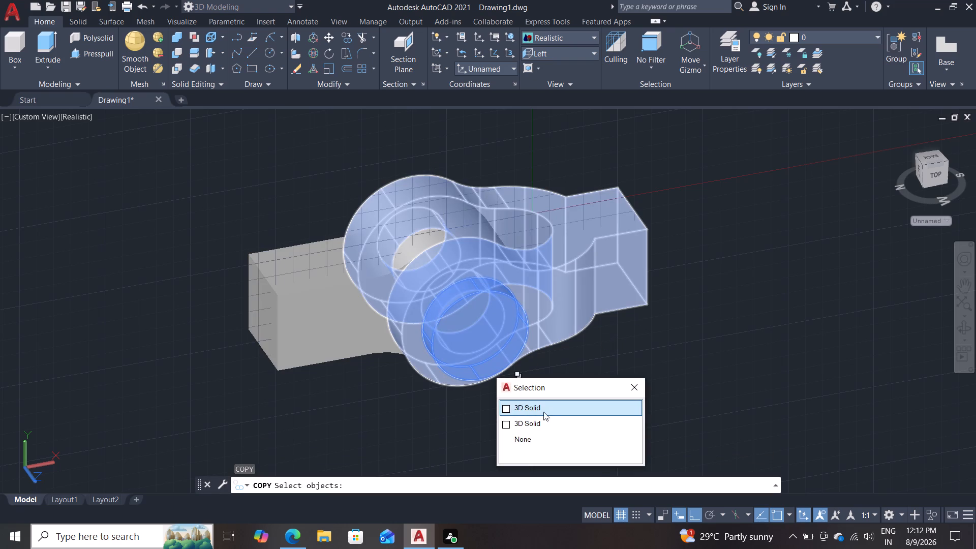
left_click(515, 411)
key("Return")
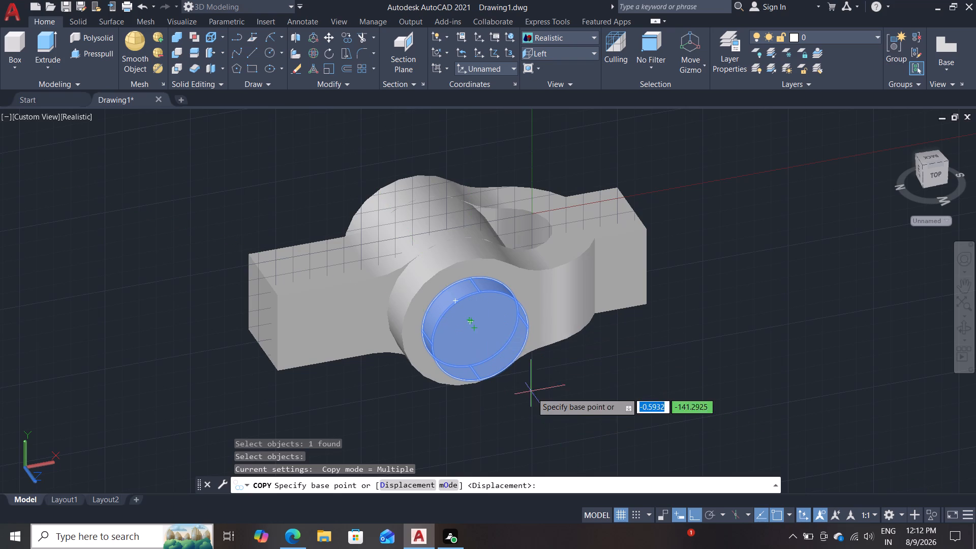
middle_click_drag(557, 407, 492, 396, "shift")
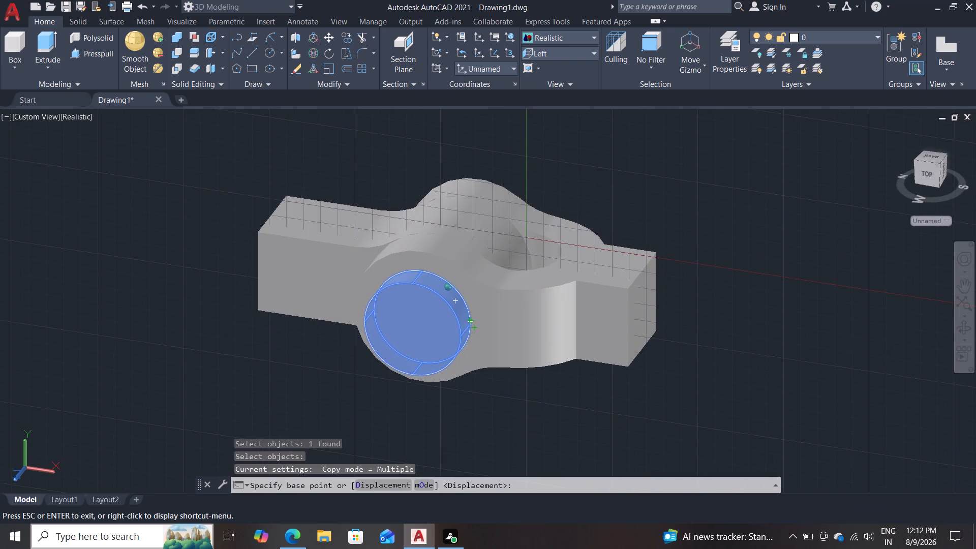
middle_click_drag(492, 396, 489, 395, "shift")
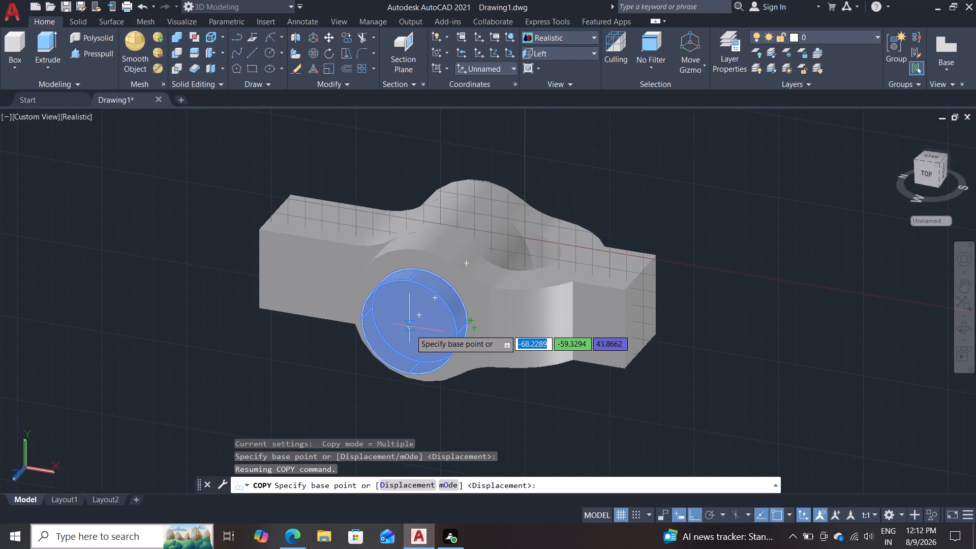
left_click(410, 329)
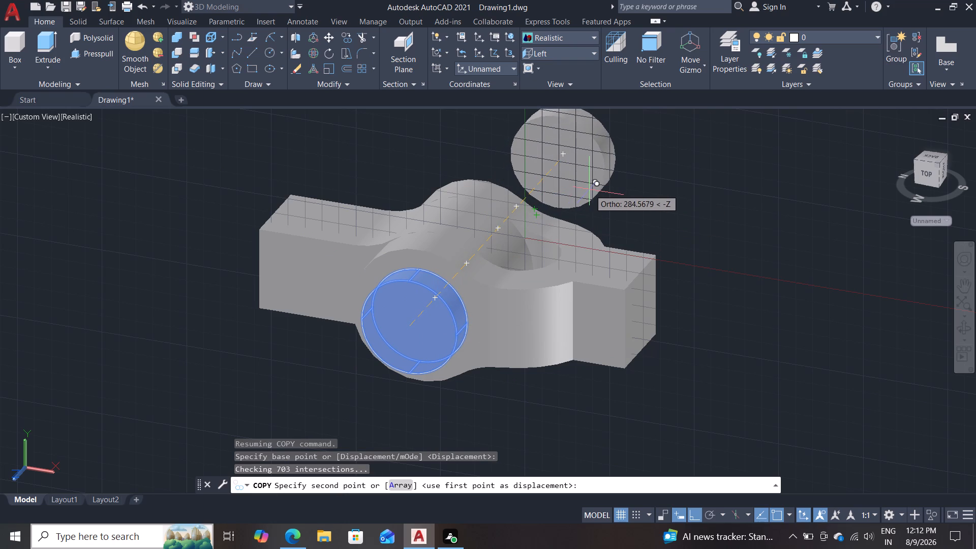
middle_click_drag(590, 190, 591, 198, "shift")
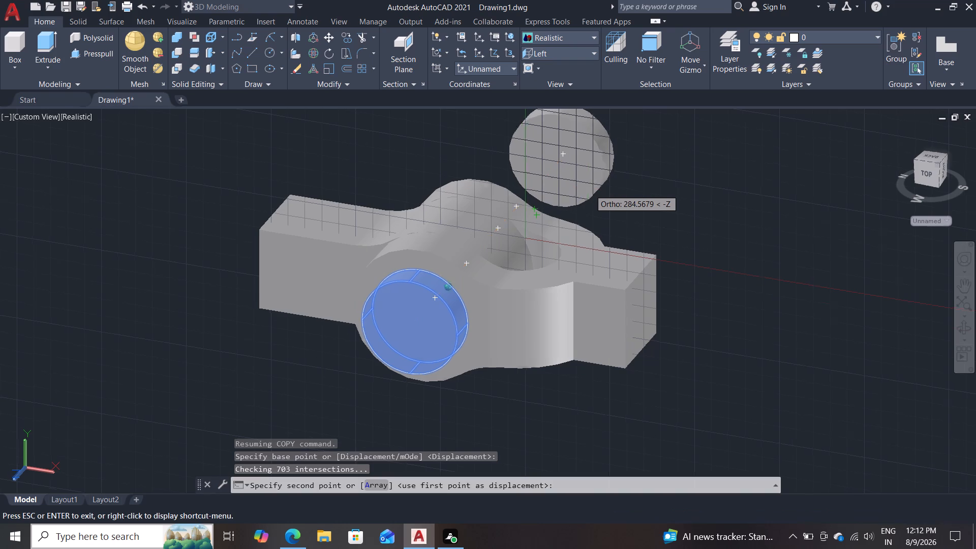
middle_click_drag(591, 198, 396, 171, "shift")
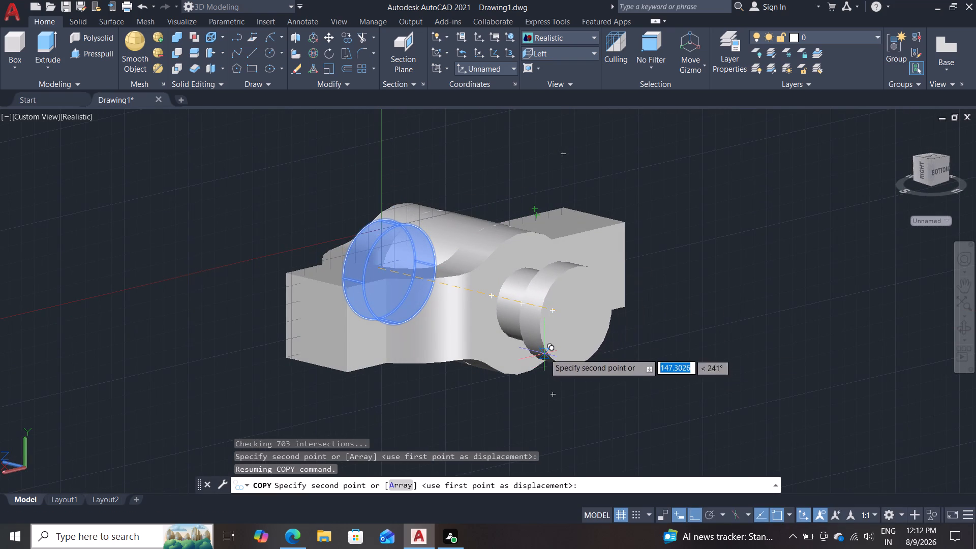
middle_click_drag(627, 362, 690, 425, "shift")
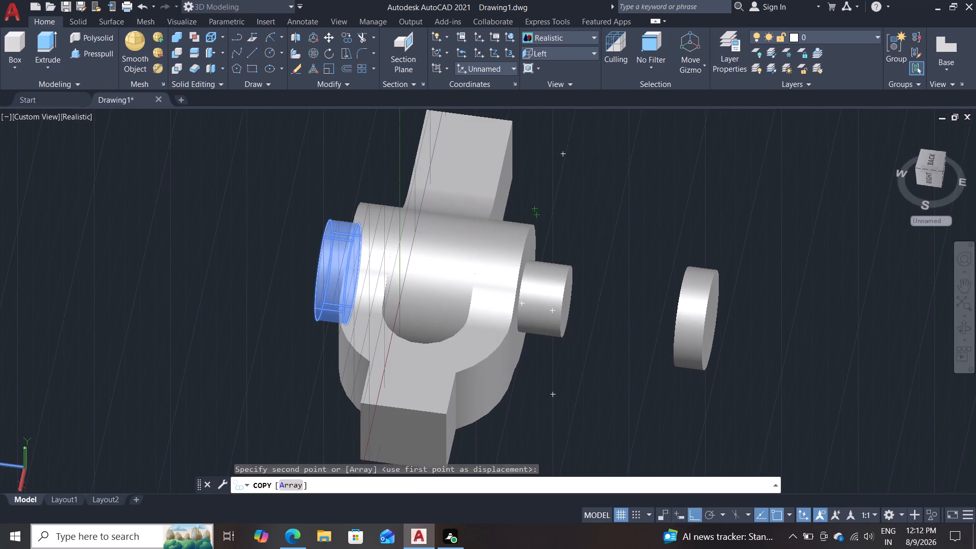
left_click(558, 360)
key("Escape")
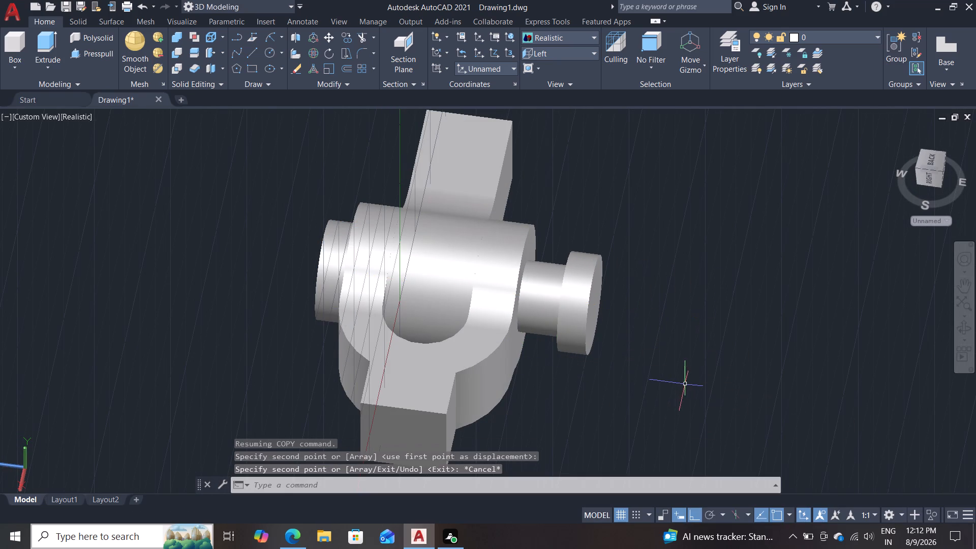
Examine the knuckle joint from several sides, checking the copied head's position on the pin relative to the fork.
middle_click_drag(692, 373, 851, 364, "shift")
scroll(711, 377, "down", 1, "shift")
scroll(806, 362, "up", 1, "shift")
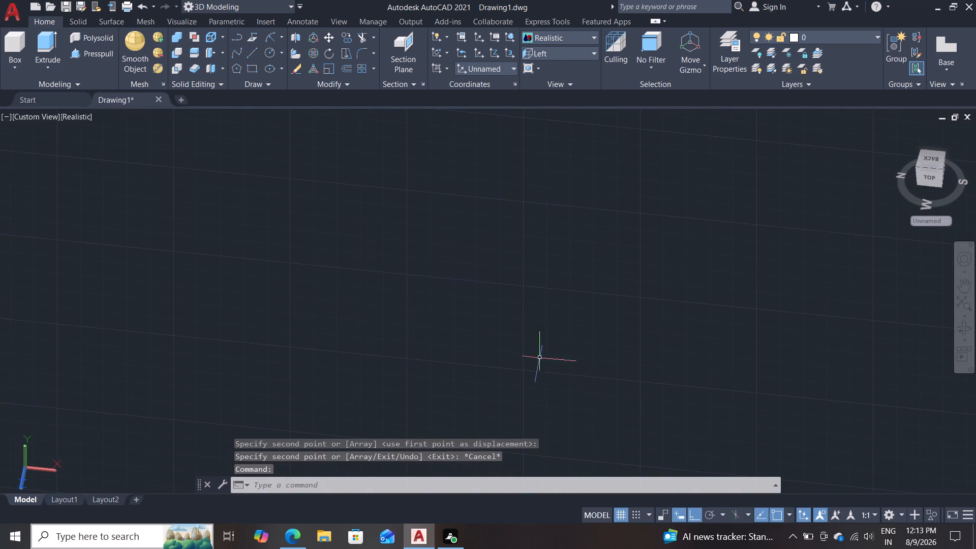
scroll(476, 335, "down", 3)
scroll(496, 328, "up", 1)
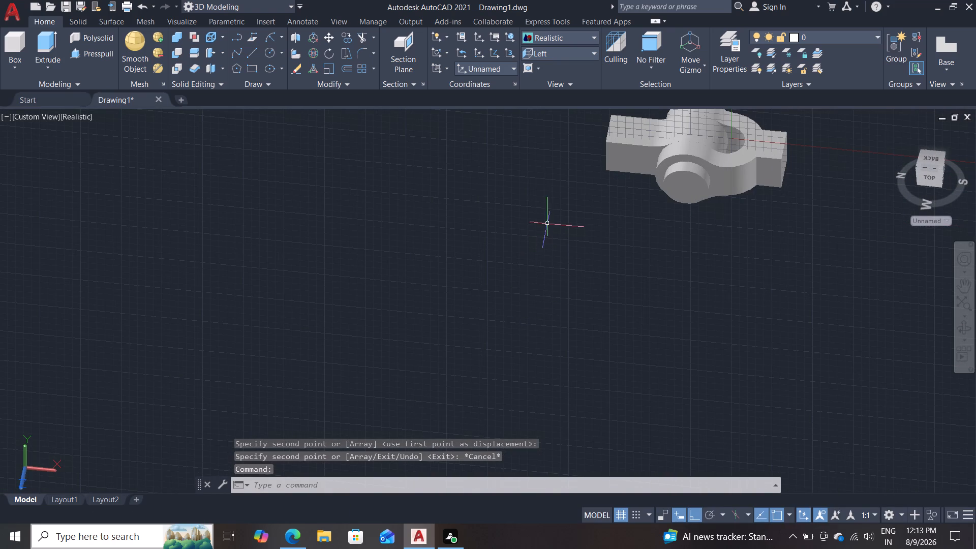
middle_click_drag(539, 229, 412, 439)
scroll(449, 289, "up", 2)
middle_click_drag(454, 302, 523, 350, "shift")
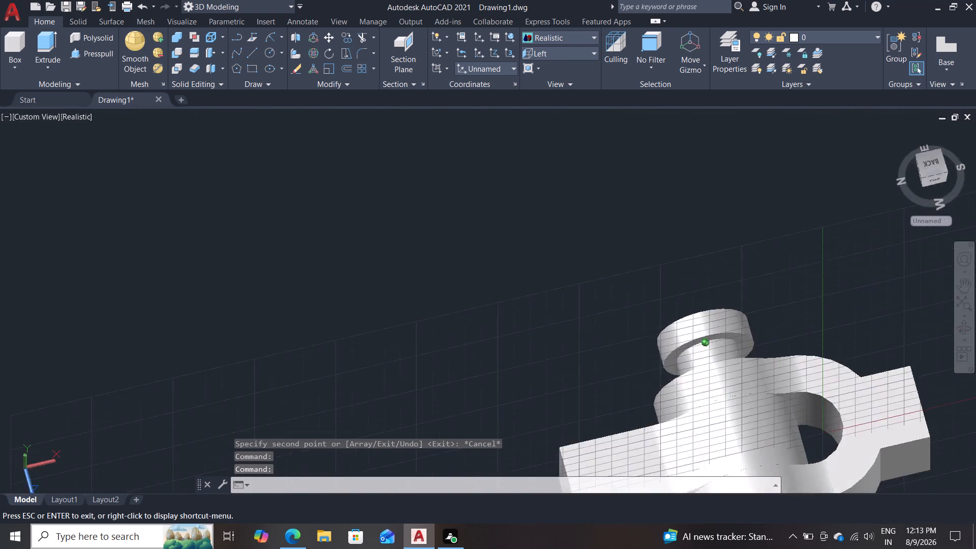
middle_click_drag(523, 350, 723, 291, "shift")
scroll(578, 316, "down", 2)
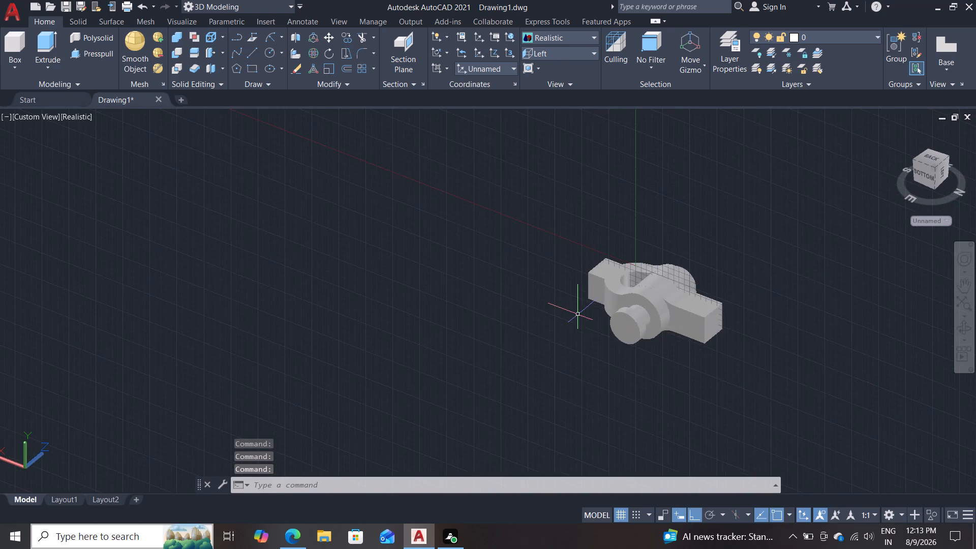
scroll(578, 315, "up", 3)
middle_click_drag(568, 307, 457, 379, "shift")
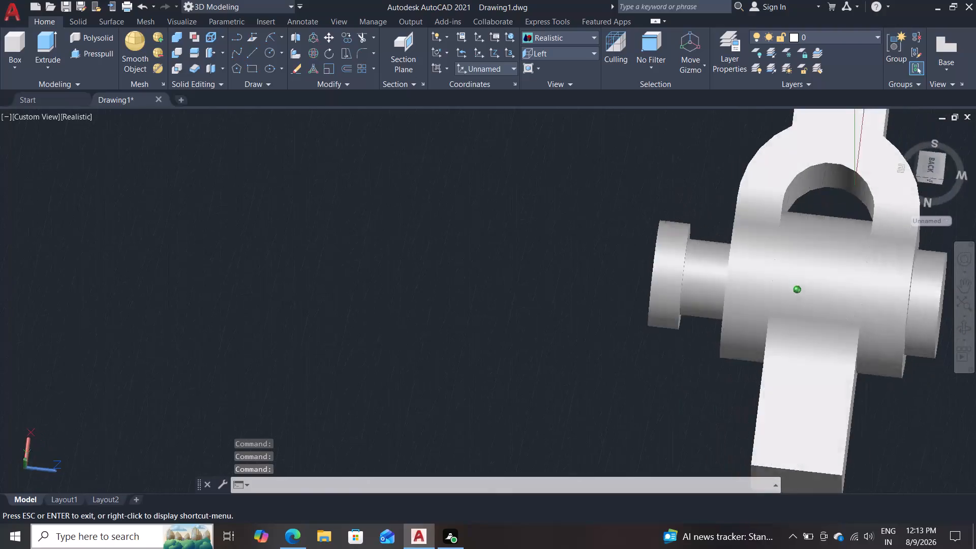
middle_click_drag(457, 379, 741, 340, "shift")
middle_click_drag(452, 324, 469, 340, "shift")
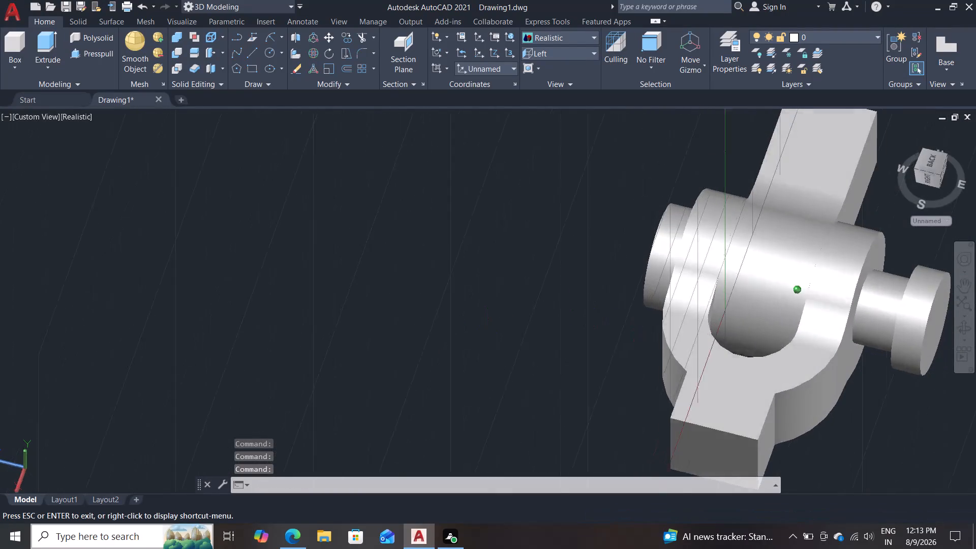
middle_click_drag(469, 340, 567, 380, "shift")
scroll(541, 342, "up", 1)
middle_click_drag(528, 341, 134, 418)
scroll(733, 341, "up", 2)
middle_click_drag(712, 327, 706, 354, "shift")
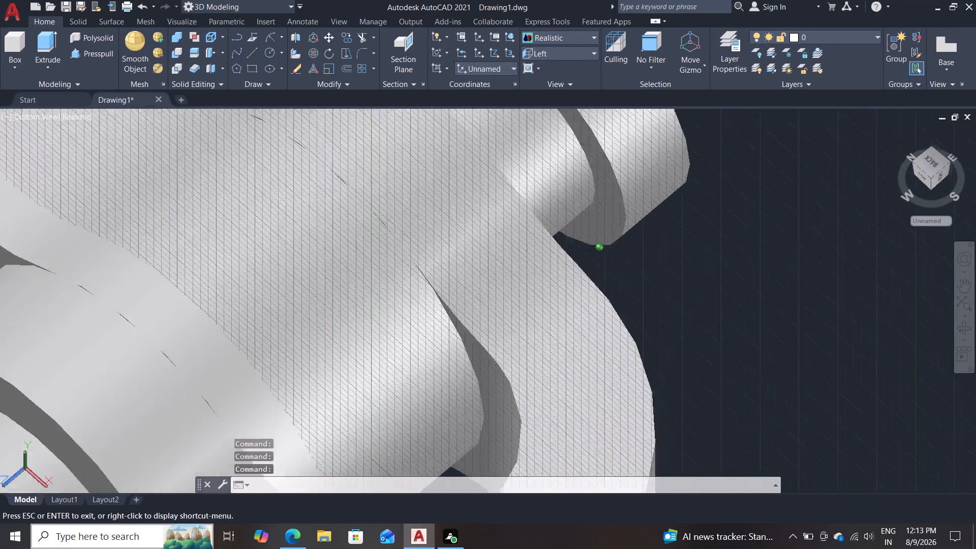
middle_click_drag(706, 354, 704, 362, "shift")
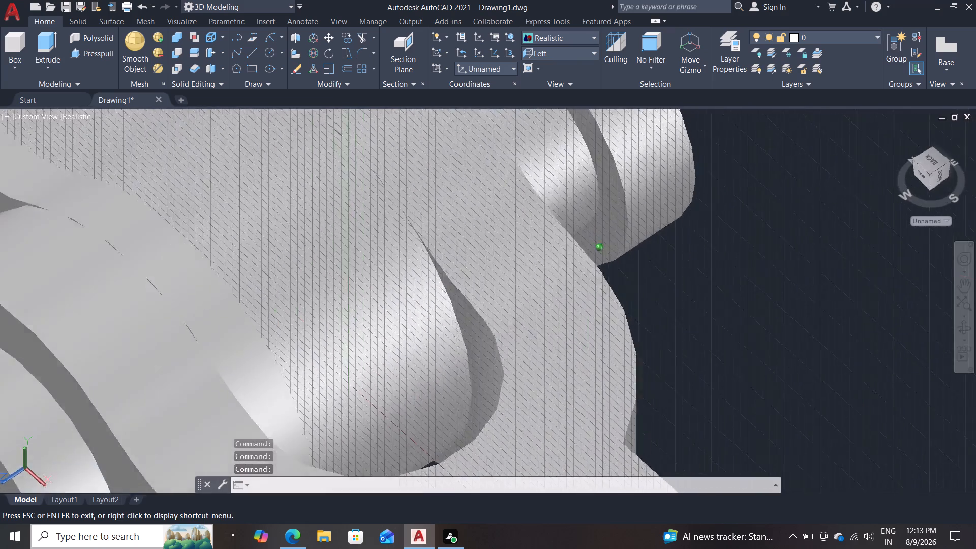
middle_click_drag(704, 362, 766, 327, "shift")
scroll(765, 320, "down", 4)
scroll(633, 376, "up", 1)
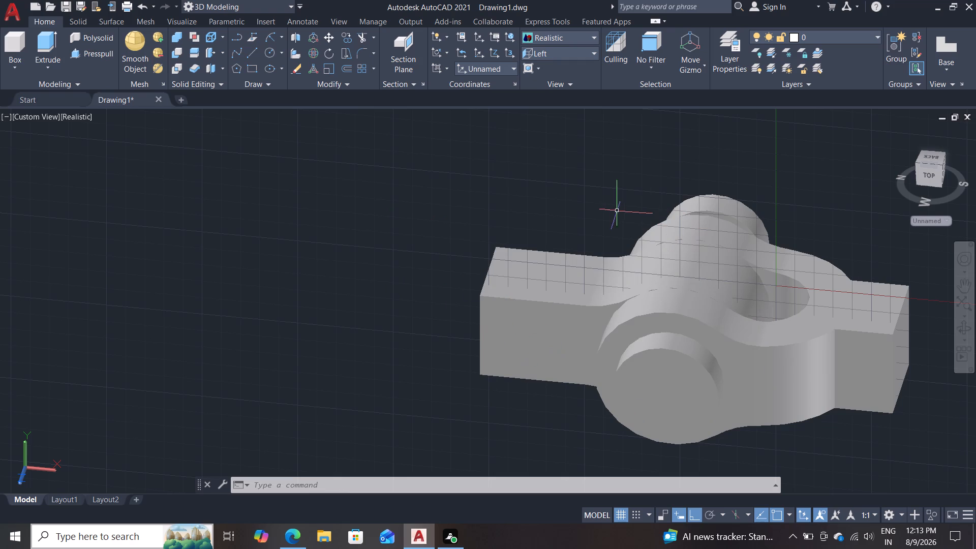
middle_click_drag(615, 212, 587, 288, "shift")
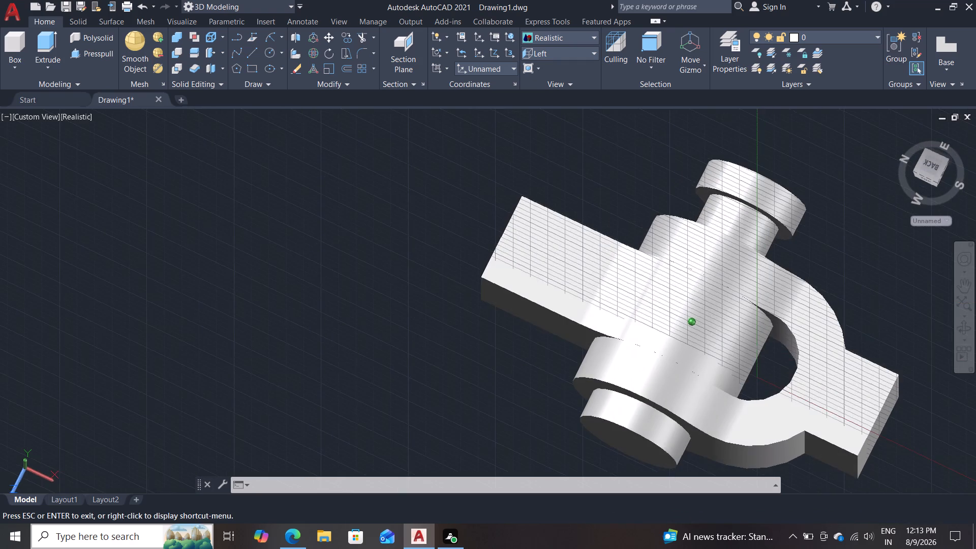
middle_click_drag(587, 288, 605, 292, "shift")
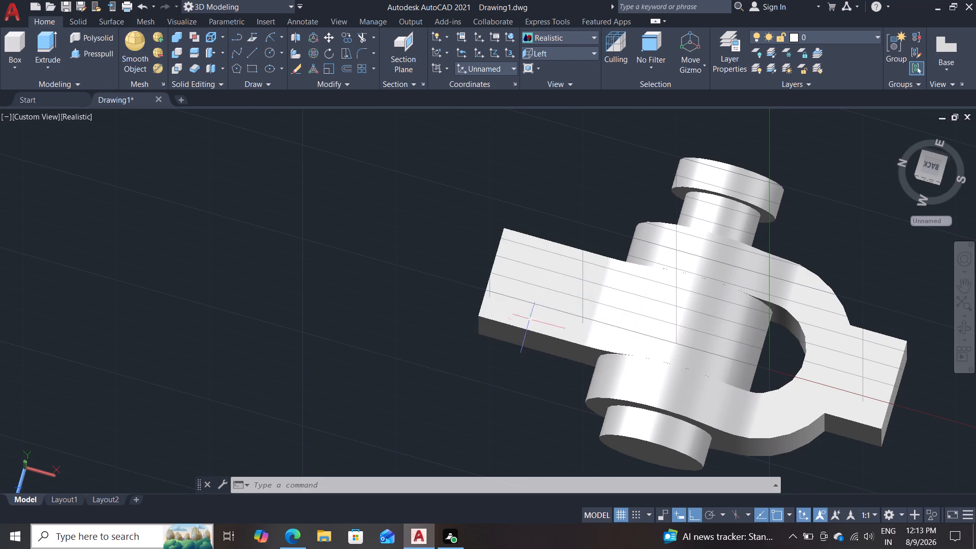
left_click(723, 211)
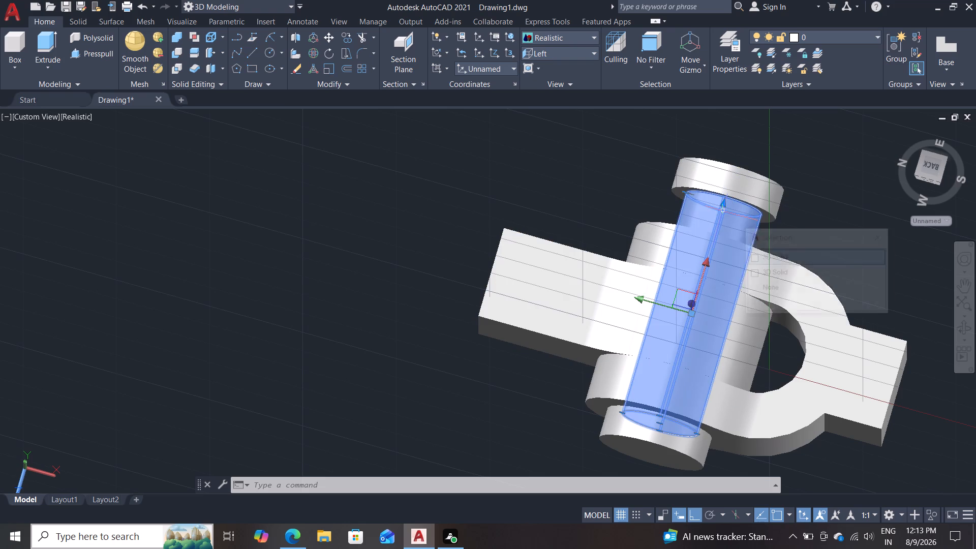
double_click(736, 178)
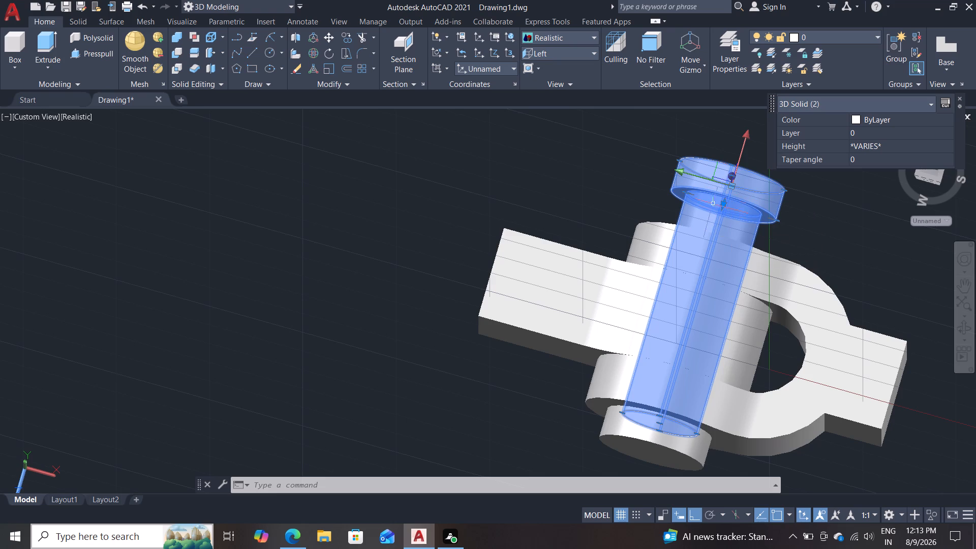
key("Escape")
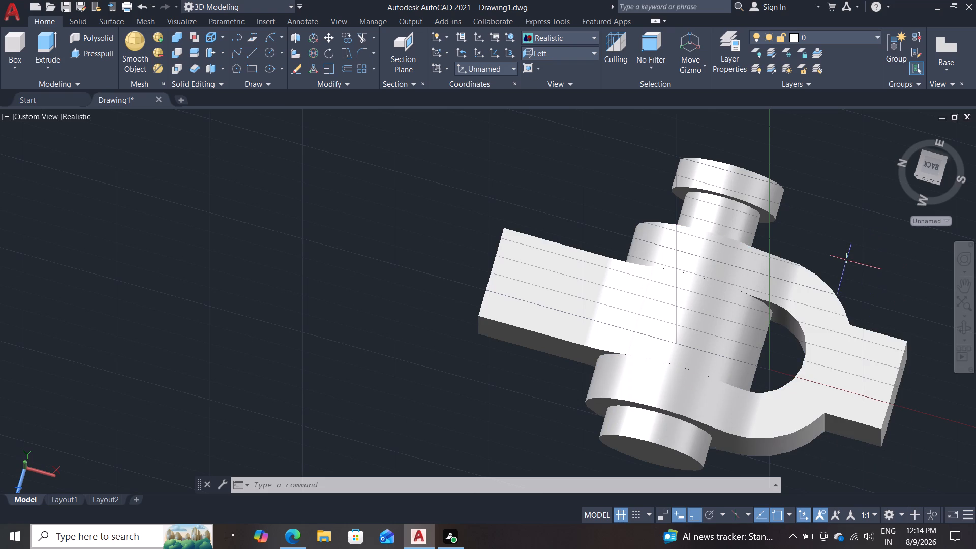
Move the copied pin head 30 along the pin axis toward the fork, using its outer face centre as base point.
scroll(845, 262, "up", 1)
middle_click_drag(811, 235, 808, 240, "shift")
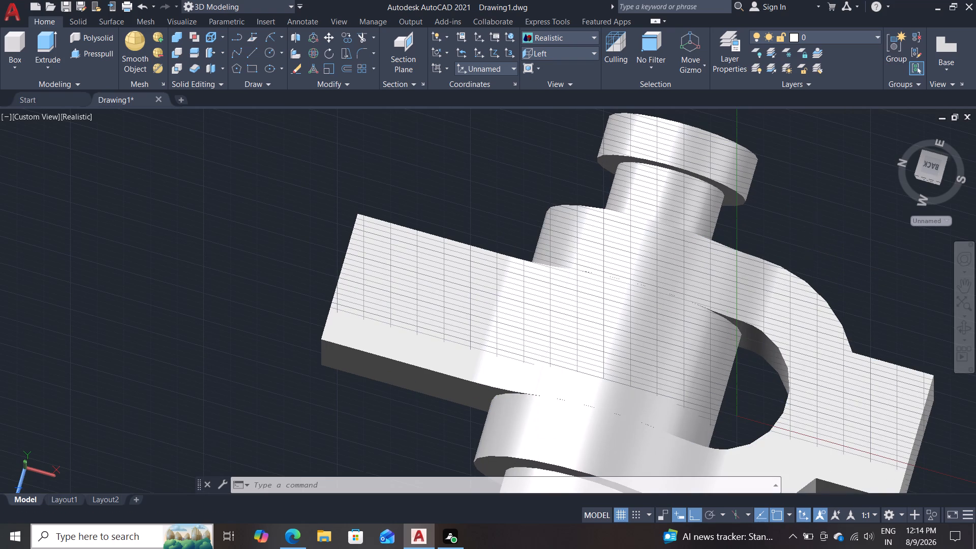
middle_click_drag(808, 240, 824, 241, "shift")
scroll(785, 188, "up", 2)
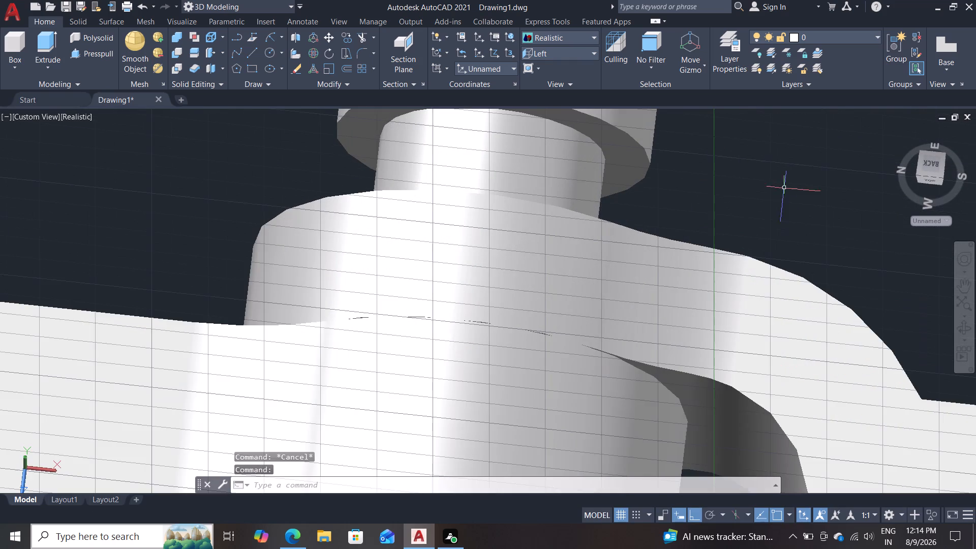
middle_click_drag(764, 191, 717, 322)
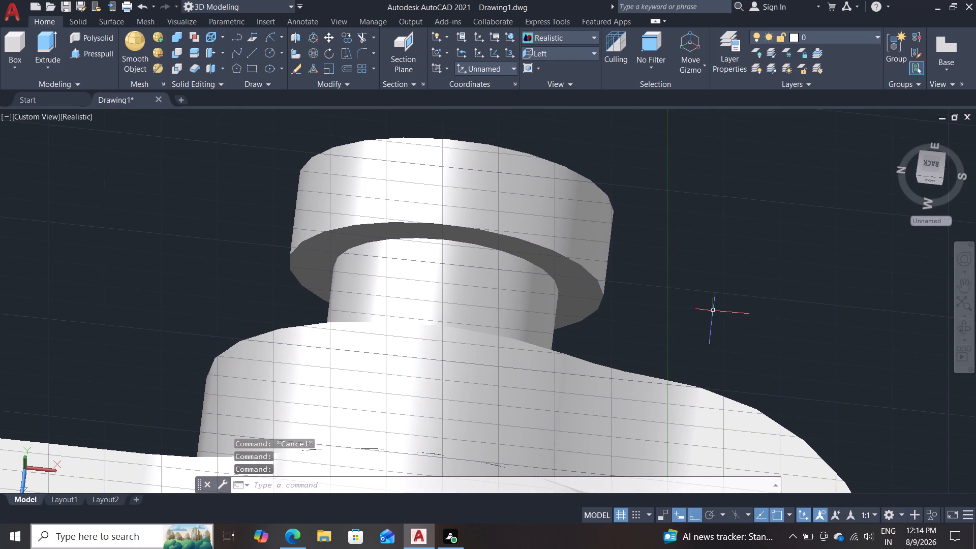
key("m")
key("Return")
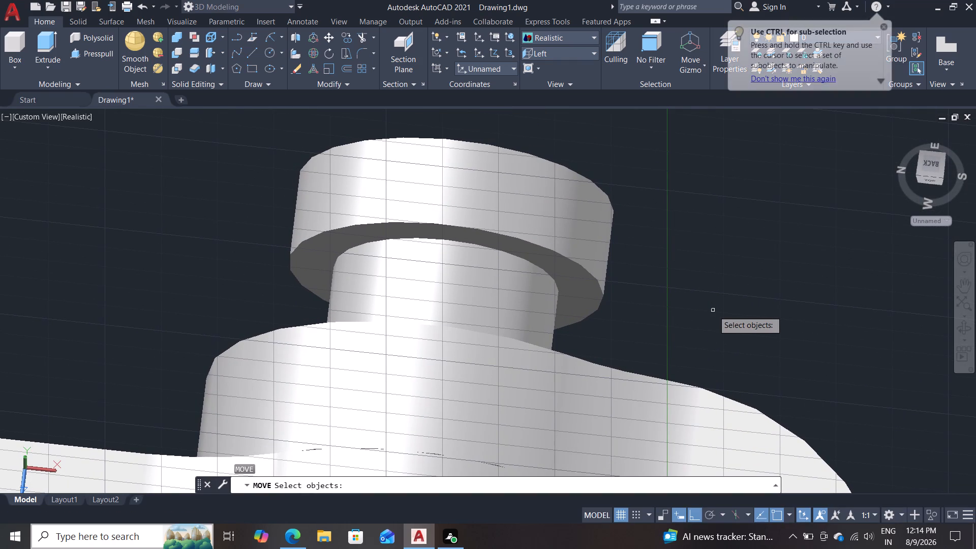
left_click(495, 203)
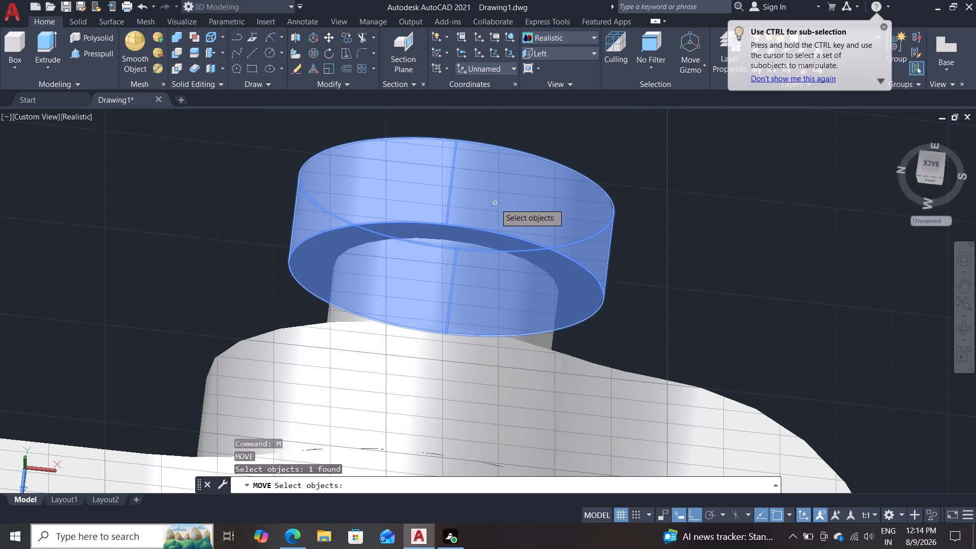
key("Return")
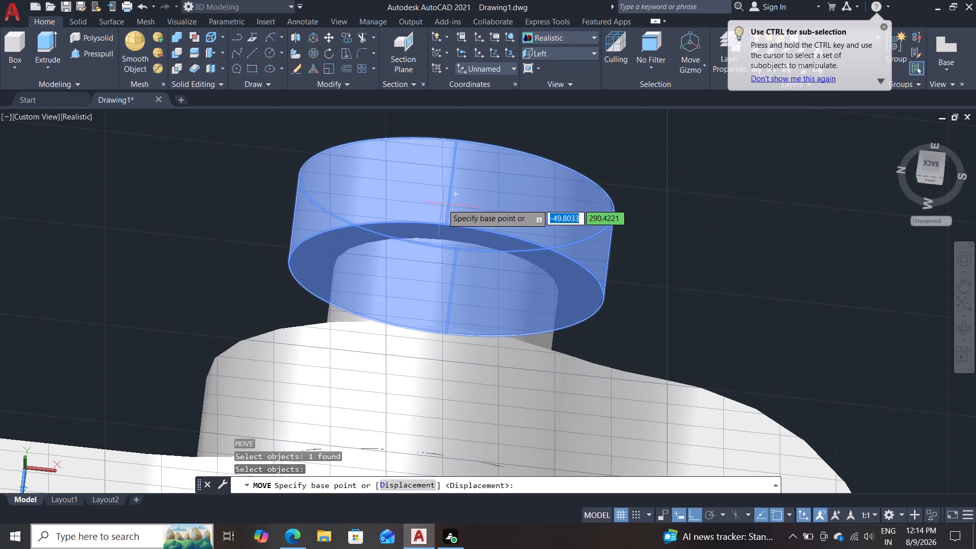
left_click(456, 192)
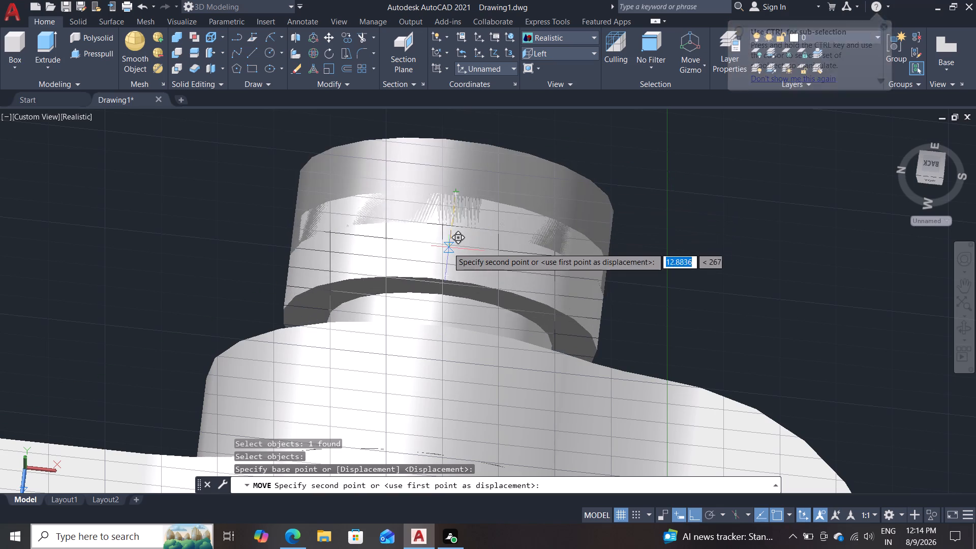
type("30")
key("Return")
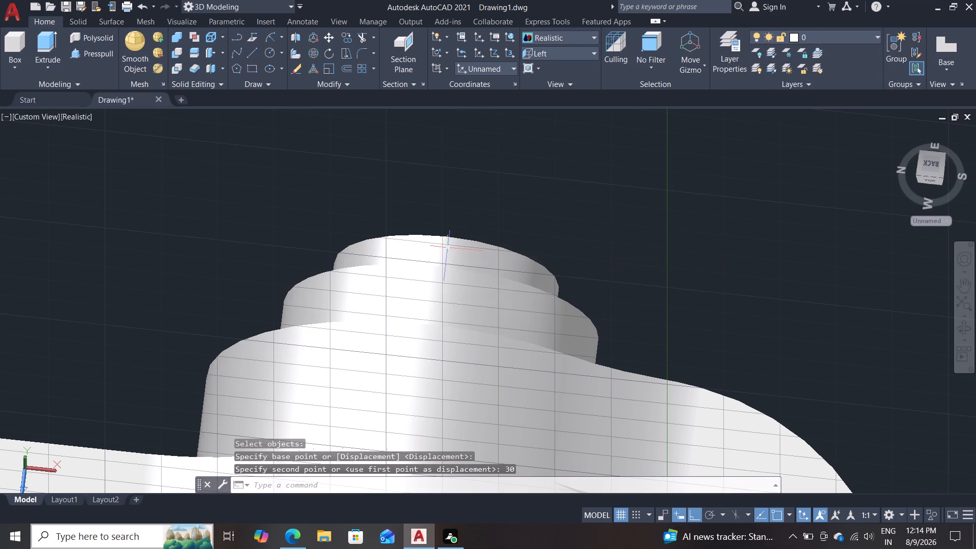
key("Escape")
Examine the knuckle joint from several sides, checking how the moved head sits on the pin against the fork.
middle_click_drag(633, 248, 842, 217, "shift")
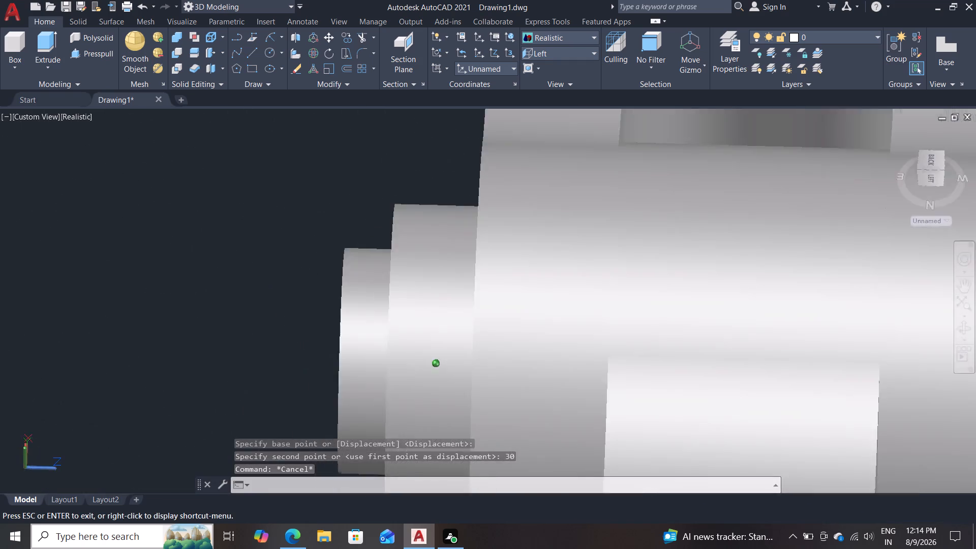
middle_click_drag(842, 217, 870, 203, "shift")
scroll(871, 203, "down", 1, "shift")
scroll(776, 226, "down", 3)
scroll(730, 222, "up", 1)
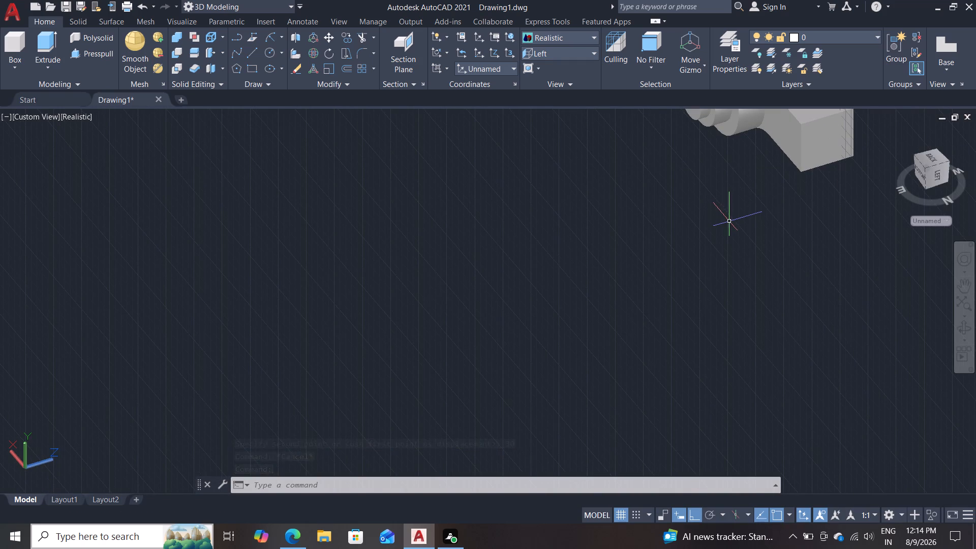
scroll(729, 222, "down", 2)
scroll(729, 222, "up", 3)
middle_click_drag(714, 206, 576, 350)
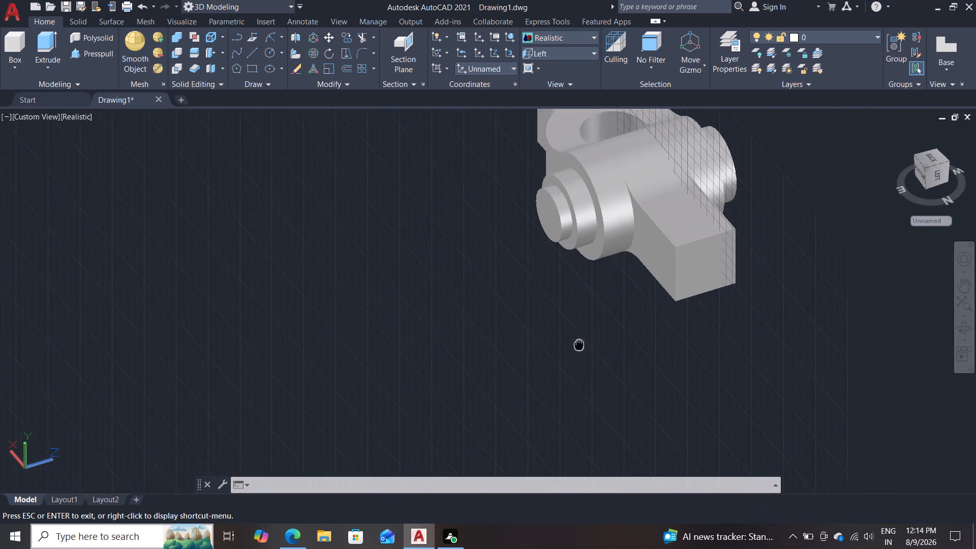
middle_click_drag(576, 350, 569, 355)
scroll(747, 289, "down", 1)
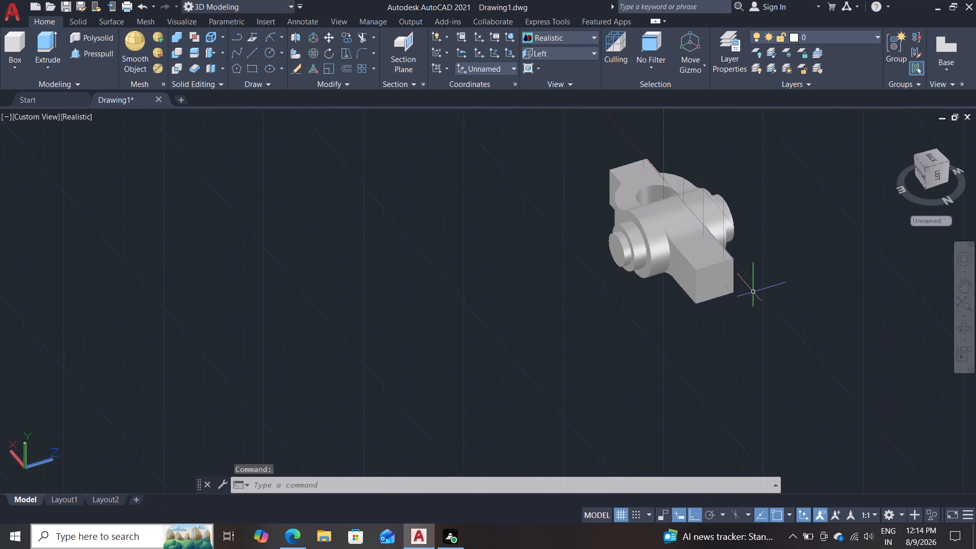
scroll(751, 294, "up", 1)
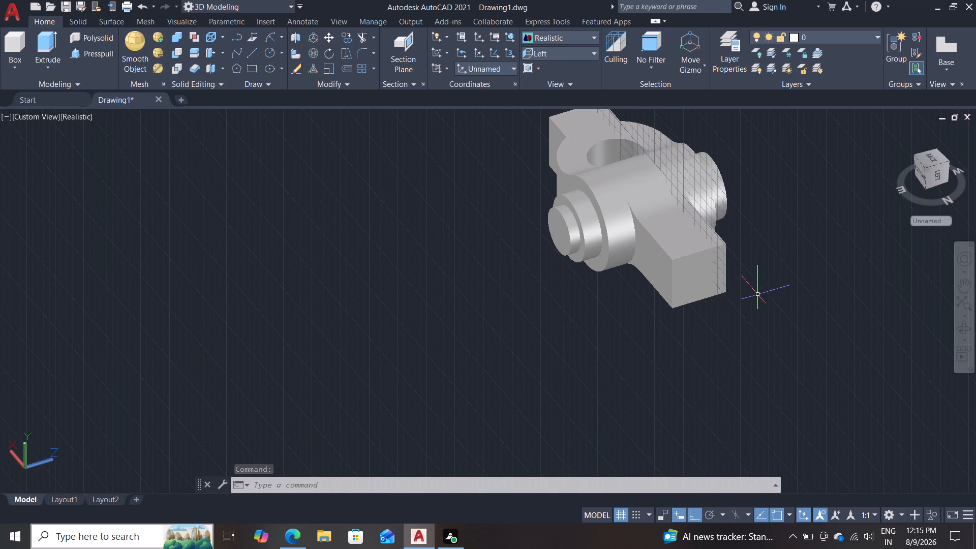
middle_click_drag(760, 321, 669, 377, "shift")
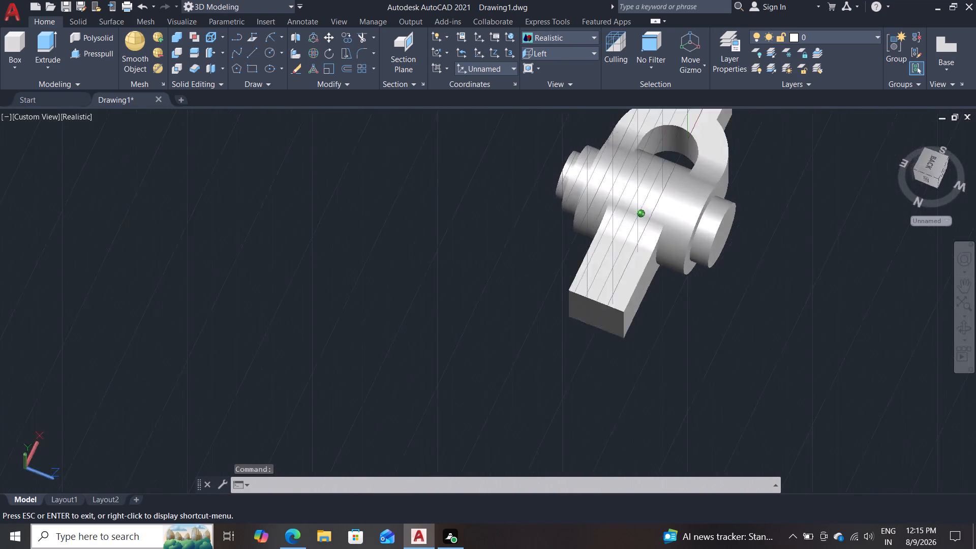
middle_click_drag(669, 377, 827, 354, "shift")
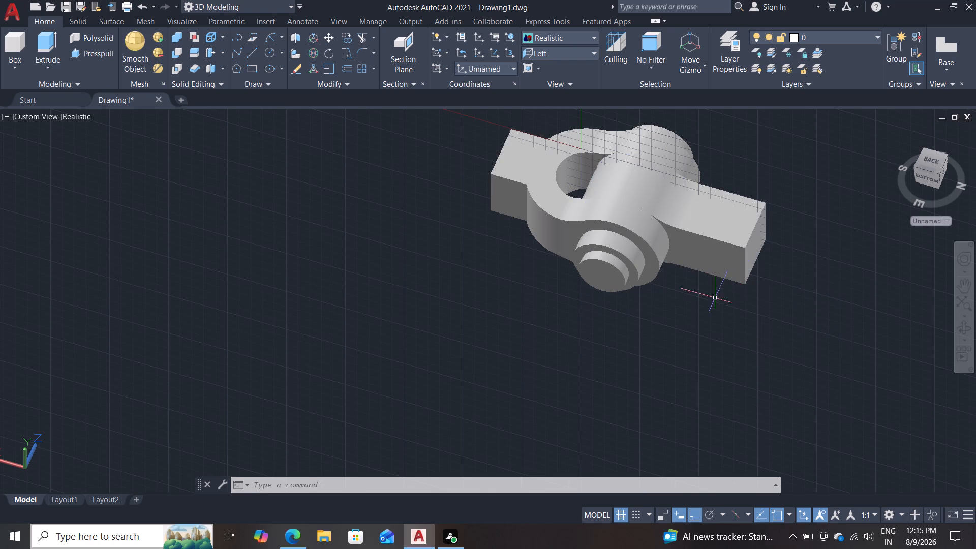
middle_click_drag(500, 319, 385, 259, "ctrl")
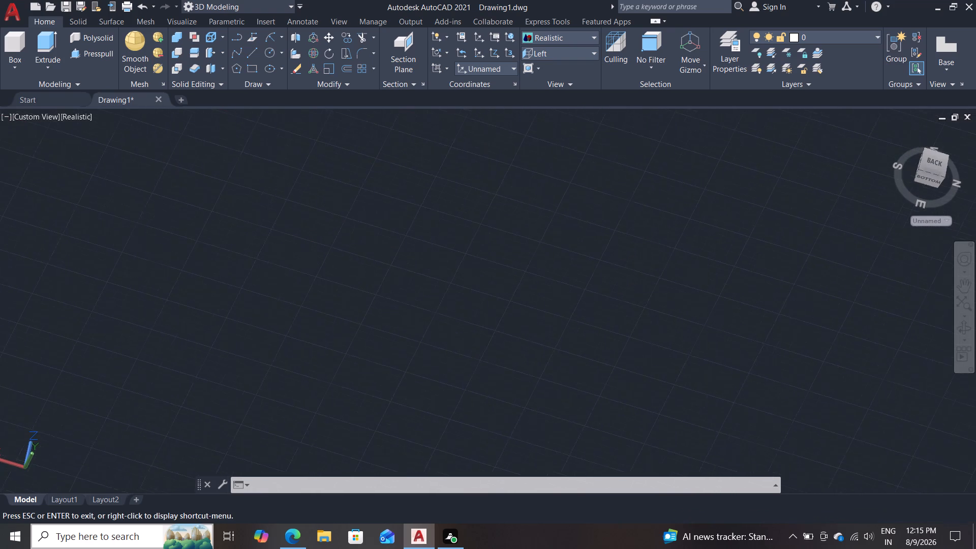
middle_click_drag(385, 259, 383, 266, "ctrl")
scroll(415, 258, "up", 2)
scroll(420, 229, "down", 2)
scroll(420, 225, "up", 1)
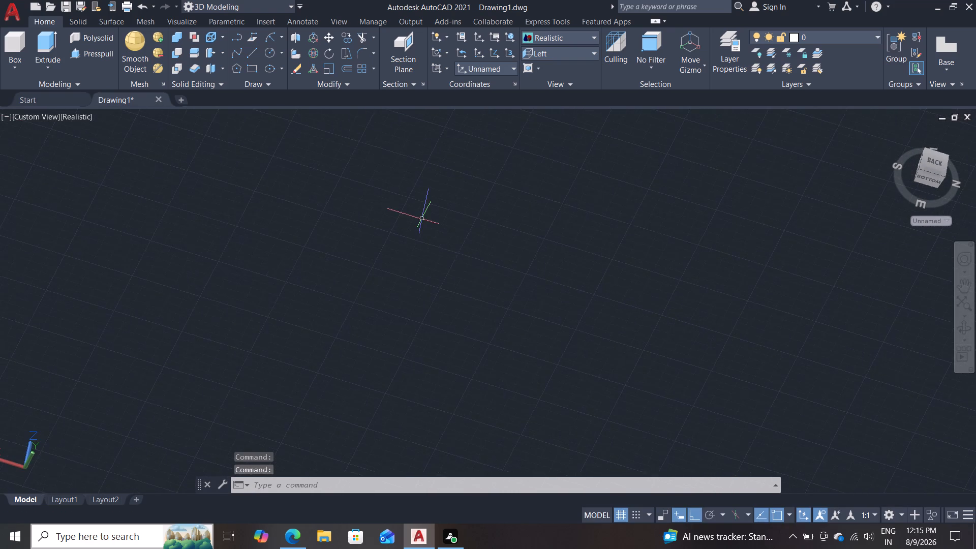
scroll(422, 221, "down", 2)
middle_click_drag(397, 219, 402, 352)
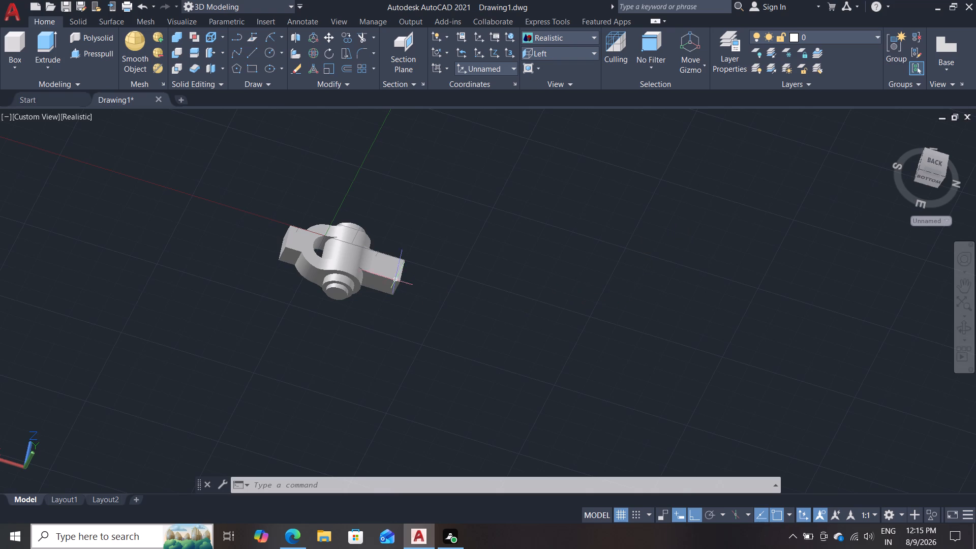
scroll(393, 280, "up", 4)
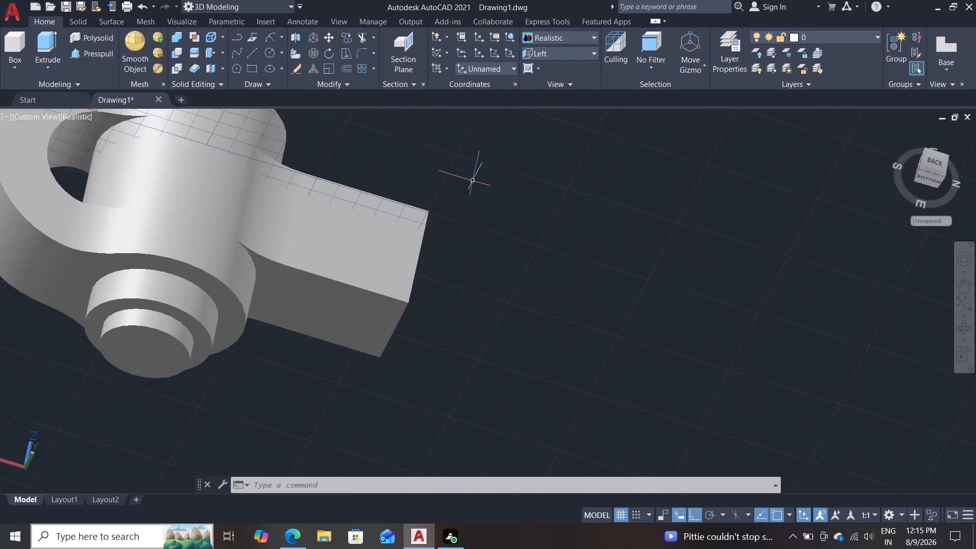
middle_click_drag(479, 186, 649, 277)
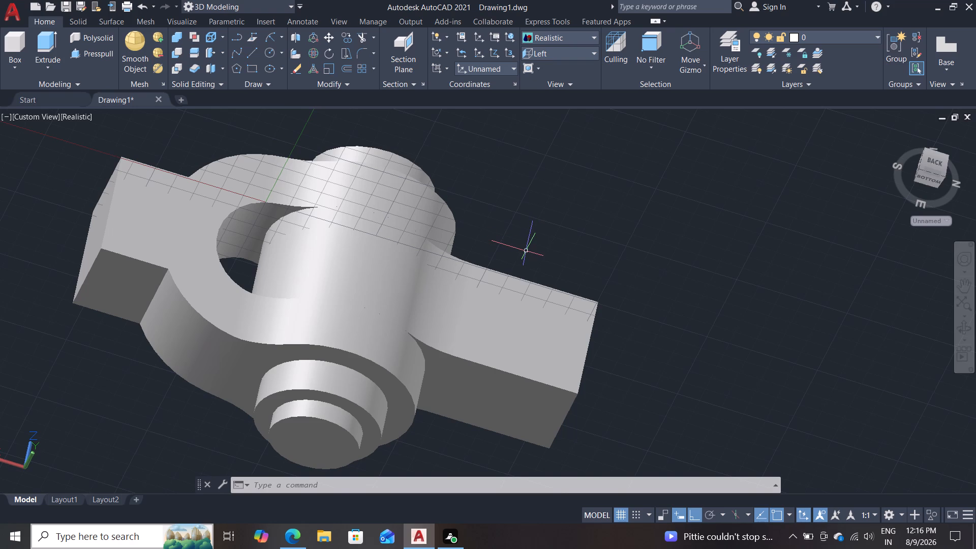
scroll(527, 252, "down", 2)
scroll(527, 252, "up", 3)
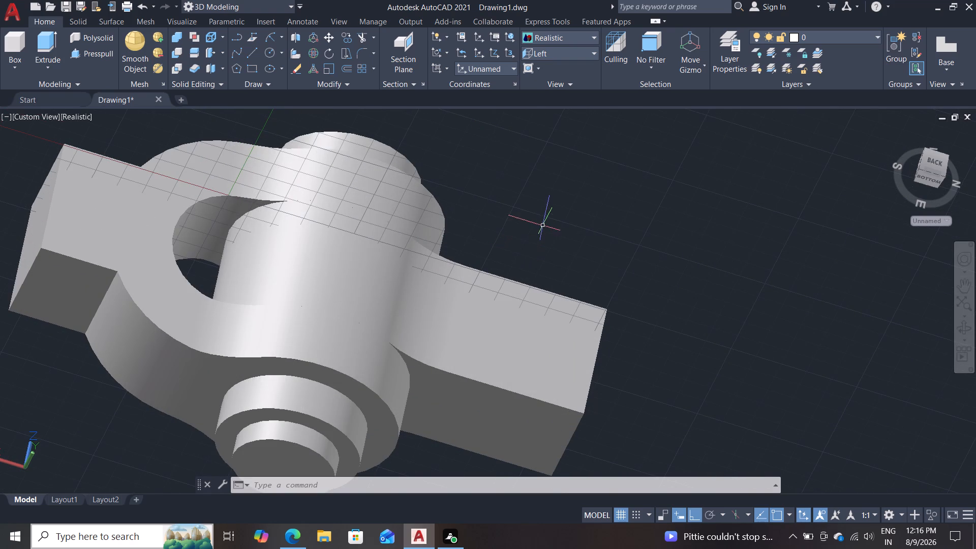
middle_click_drag(538, 275, 573, 211)
scroll(573, 211, "up", 1)
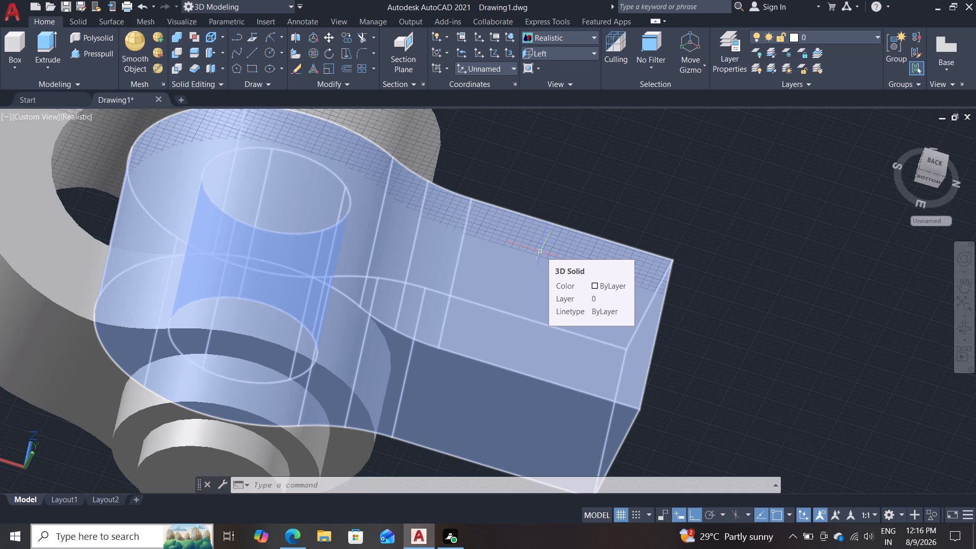
scroll(583, 249, "down", 1)
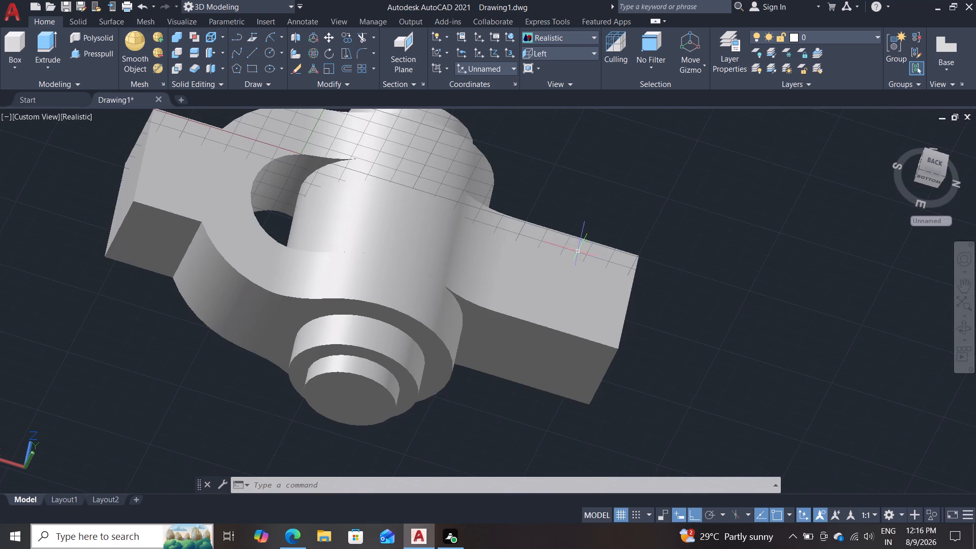
Union the pin with the original head at the end opposite the moved copy.
left_click(175, 31)
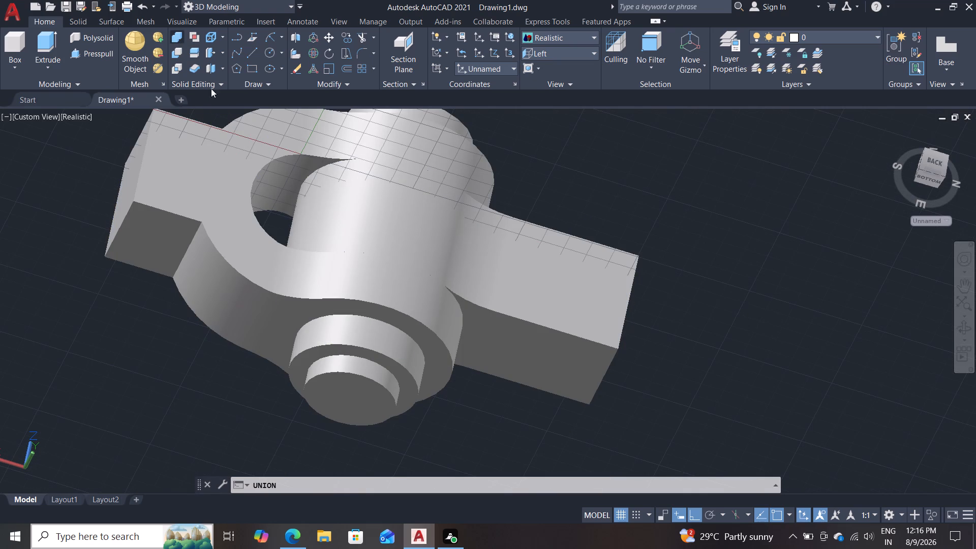
left_click(333, 395)
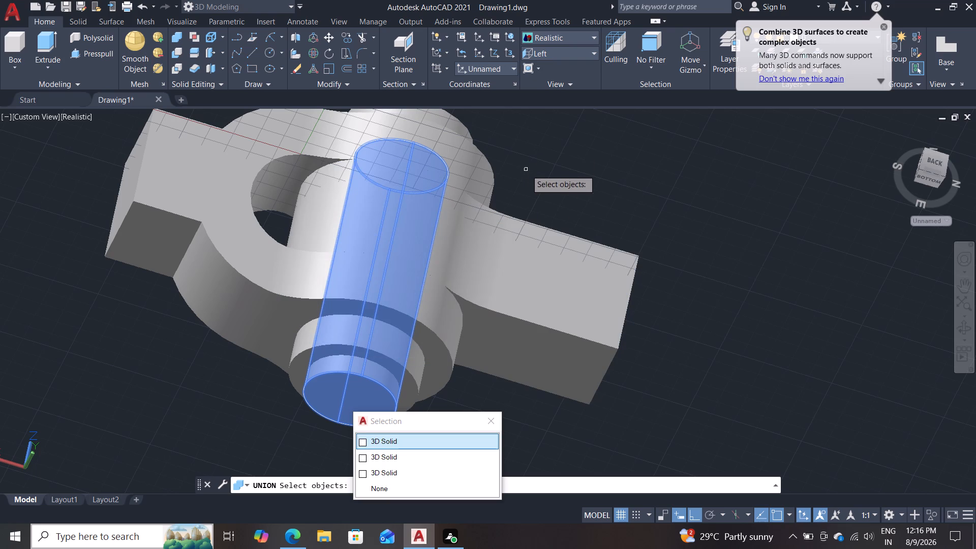
middle_click_drag(543, 154, 535, 248)
scroll(517, 207, "down", 2)
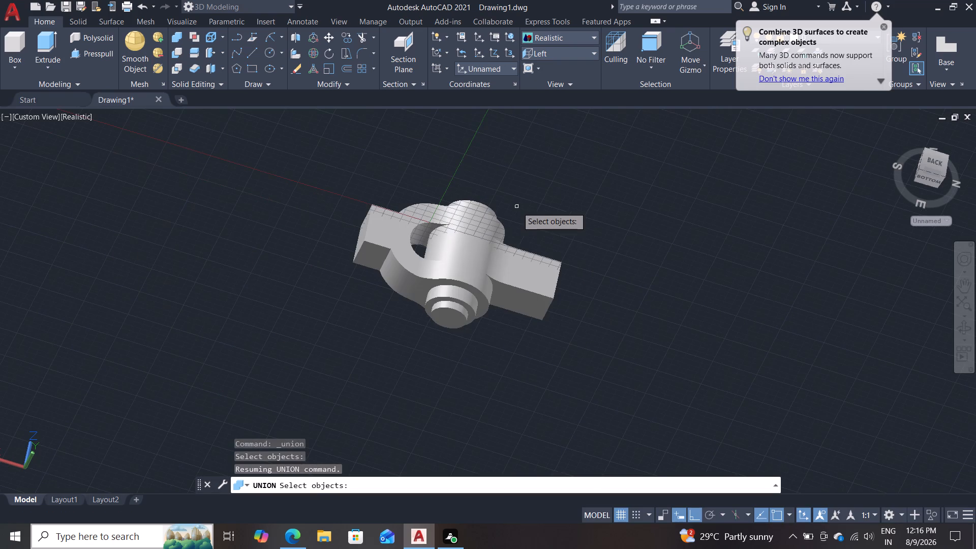
left_click(455, 313)
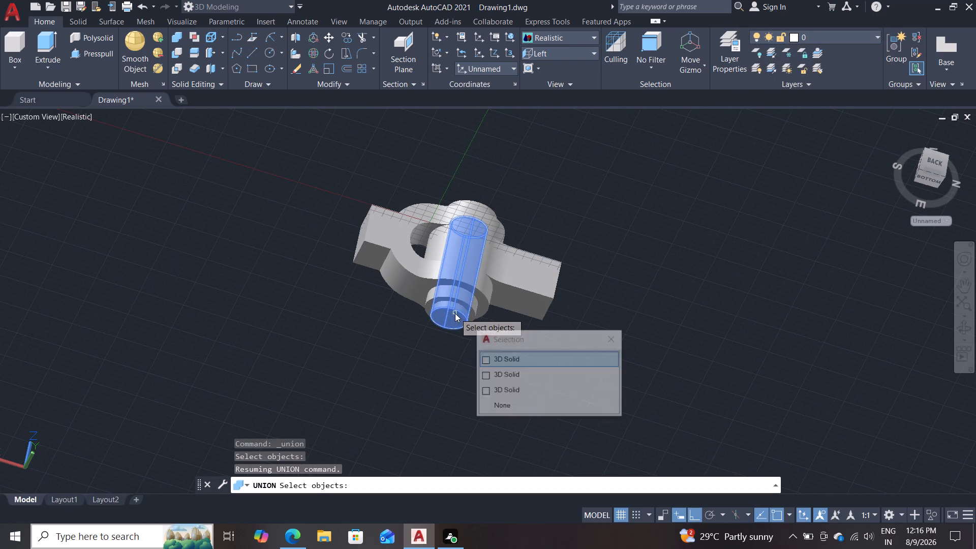
left_click(480, 204)
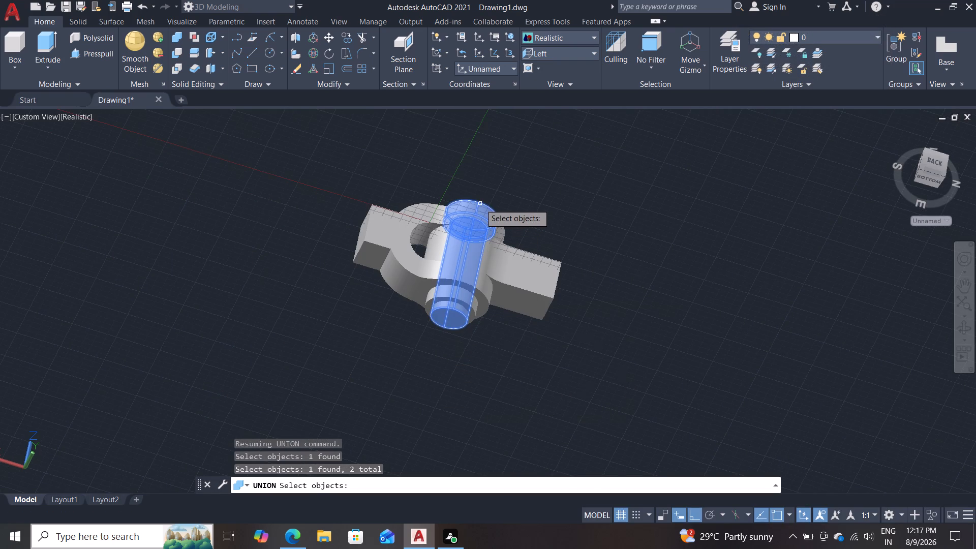
key("Return")
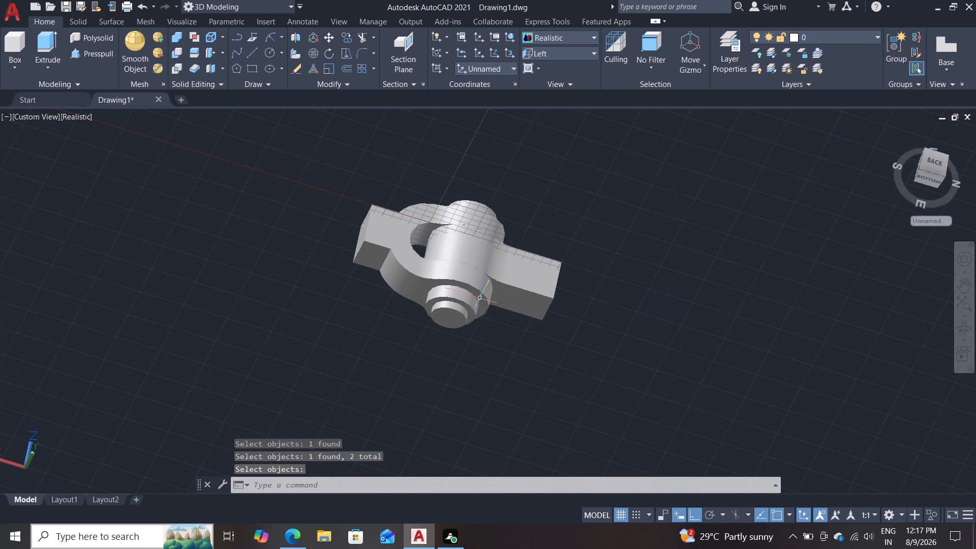
Inspect the united pin and head, including from the bottom side, by selecting the pin to check they form one solid.
left_click(452, 313)
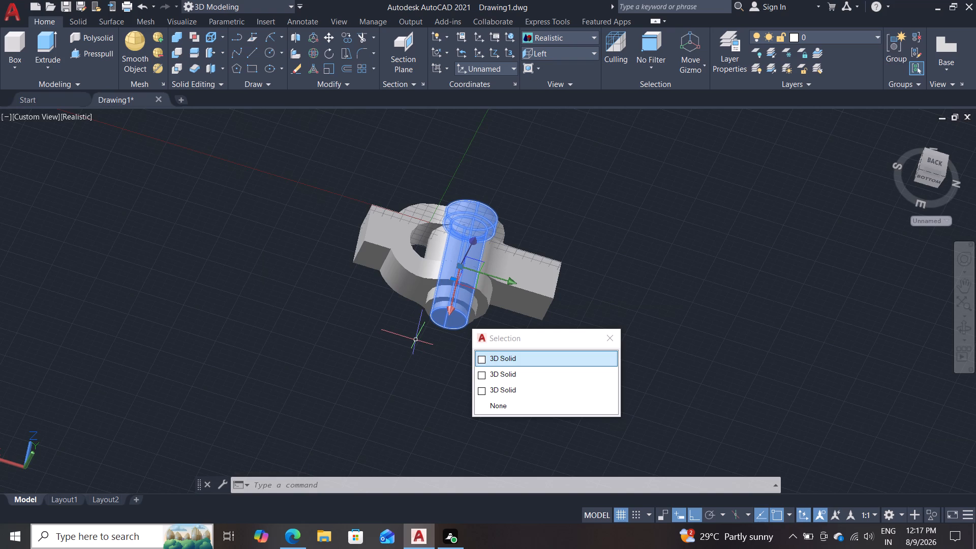
left_click(614, 341)
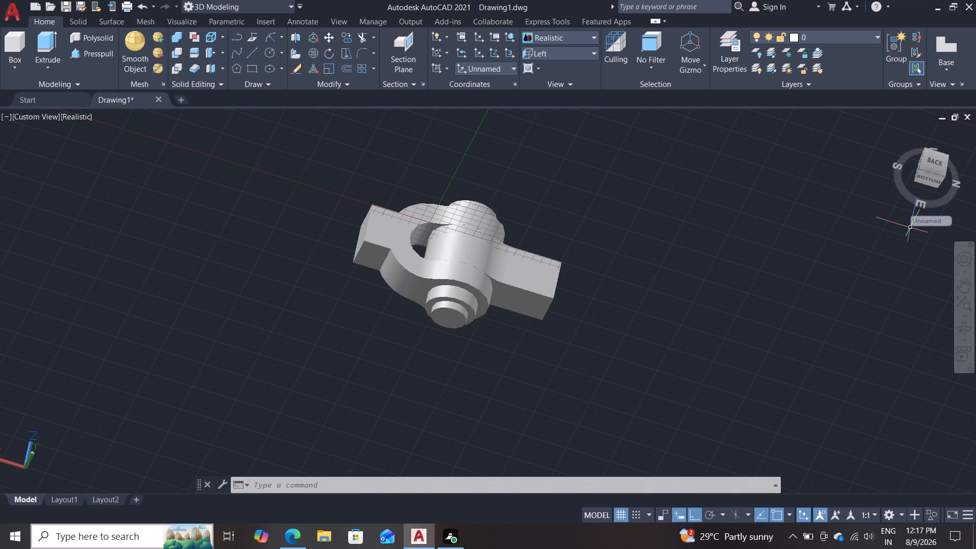
left_click(929, 178)
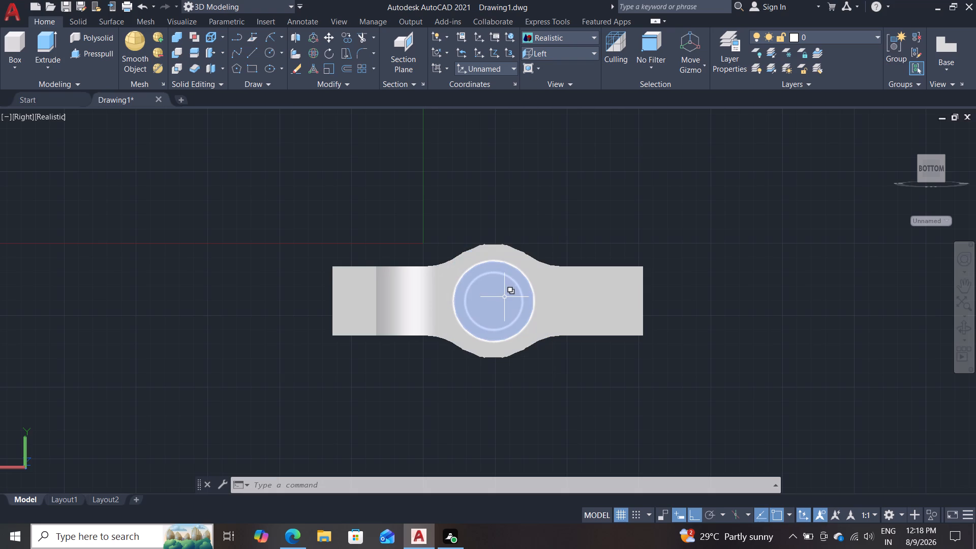
middle_click_drag(586, 222, 584, 251, "shift")
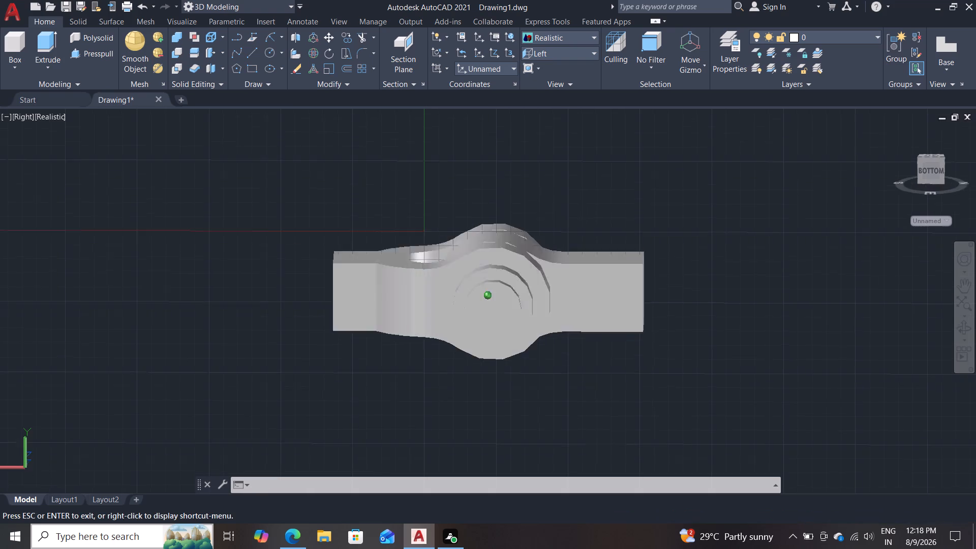
middle_click_drag(584, 251, 583, 269, "shift")
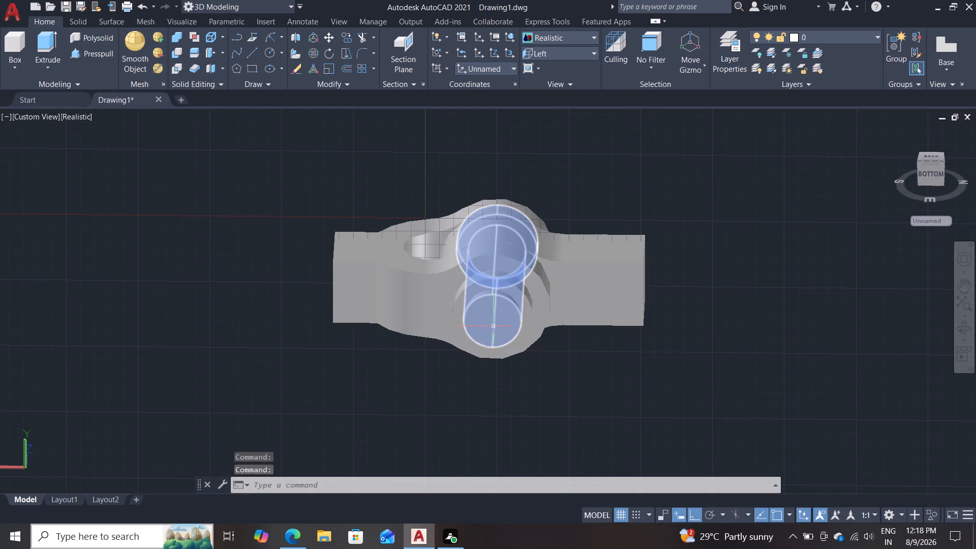
left_click(494, 329)
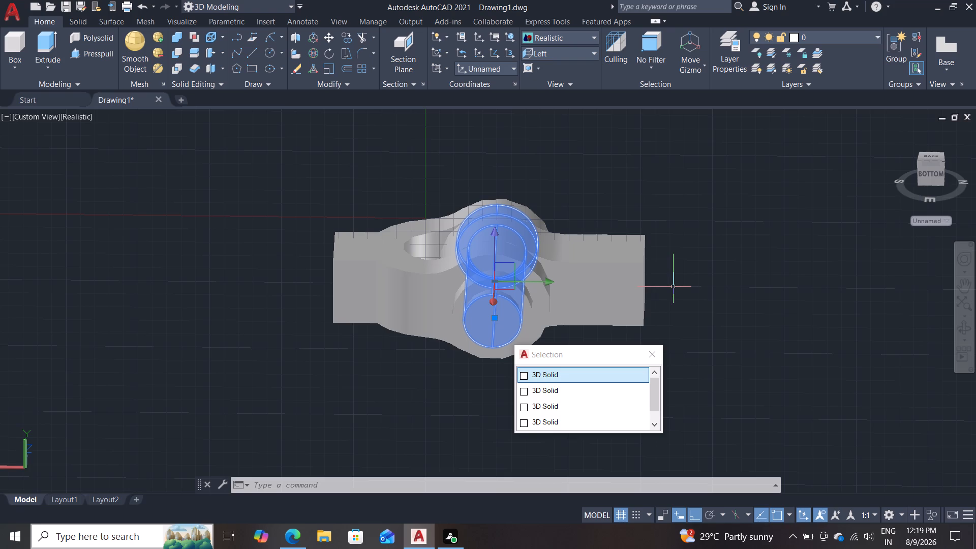
Copy the headed pin from a base point on its free end face to the empty space beyond the joint's end.
type("co")
key("Return")
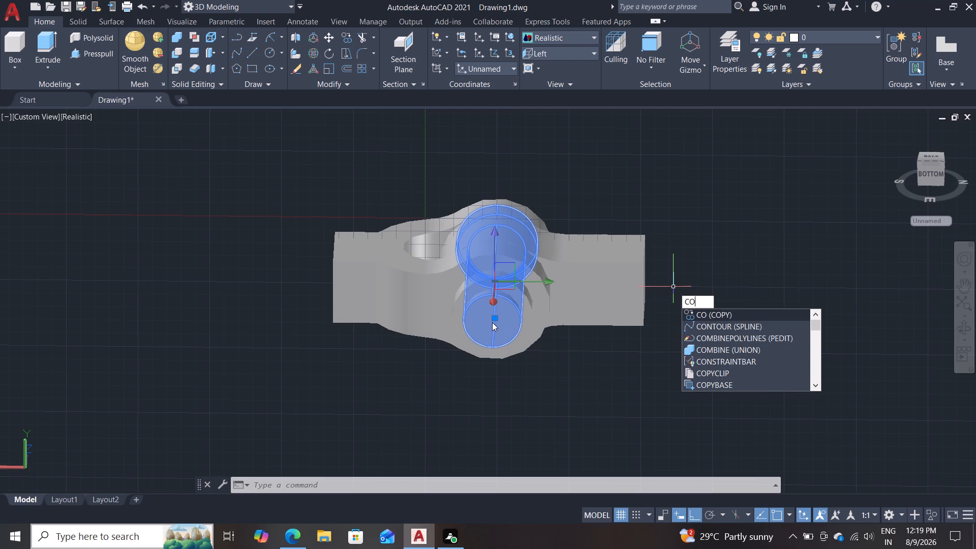
key("Return")
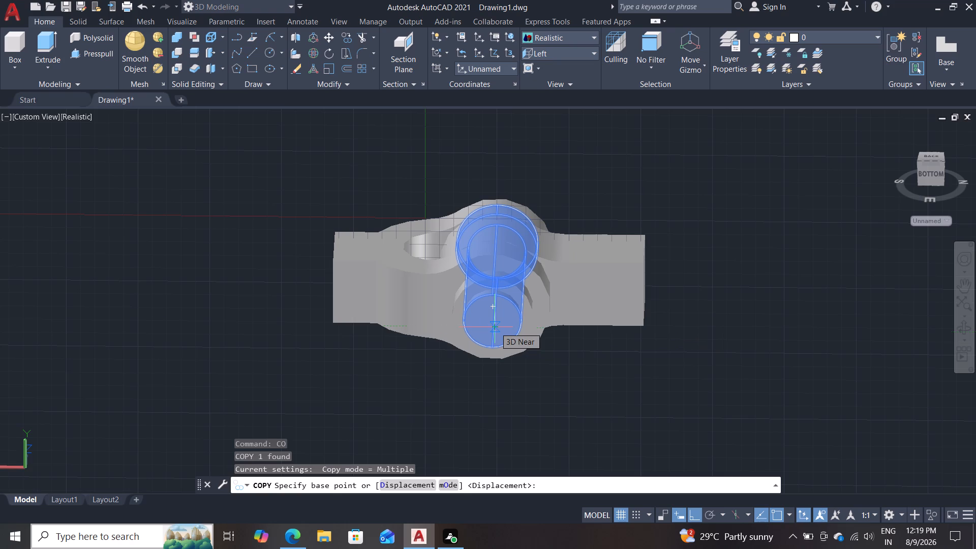
left_click(493, 323)
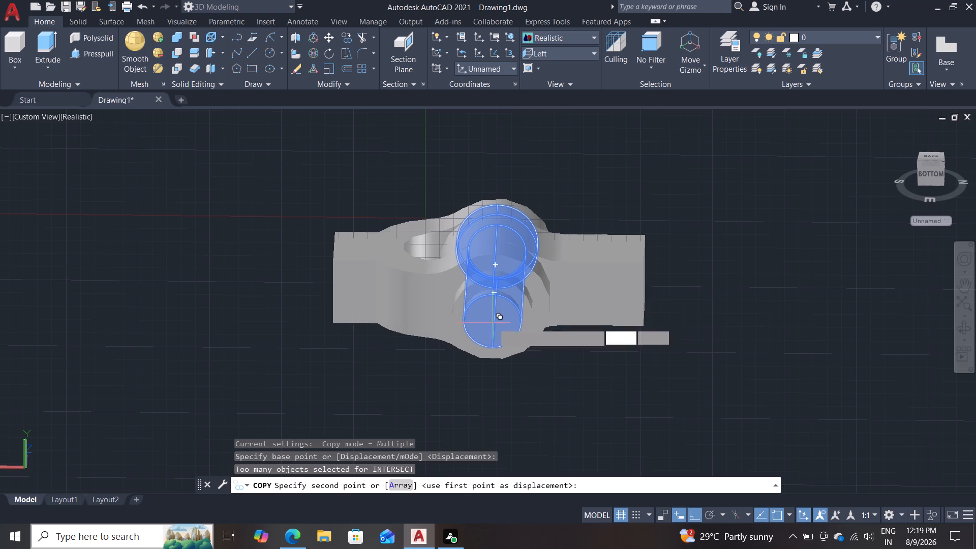
left_click(805, 316)
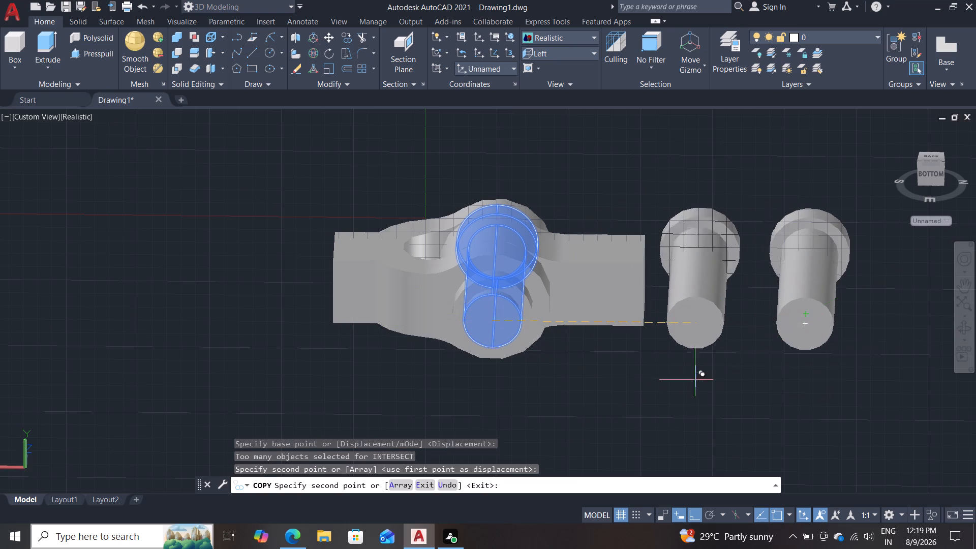
key("Escape")
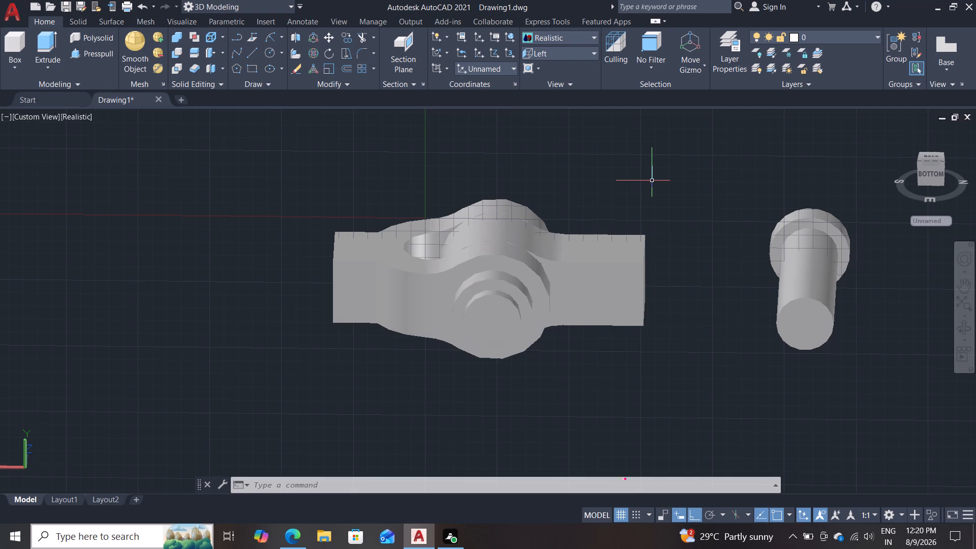
Subtract the original headed pin from the collar at its free end, using the pin itself as the cutting solid.
type("su")
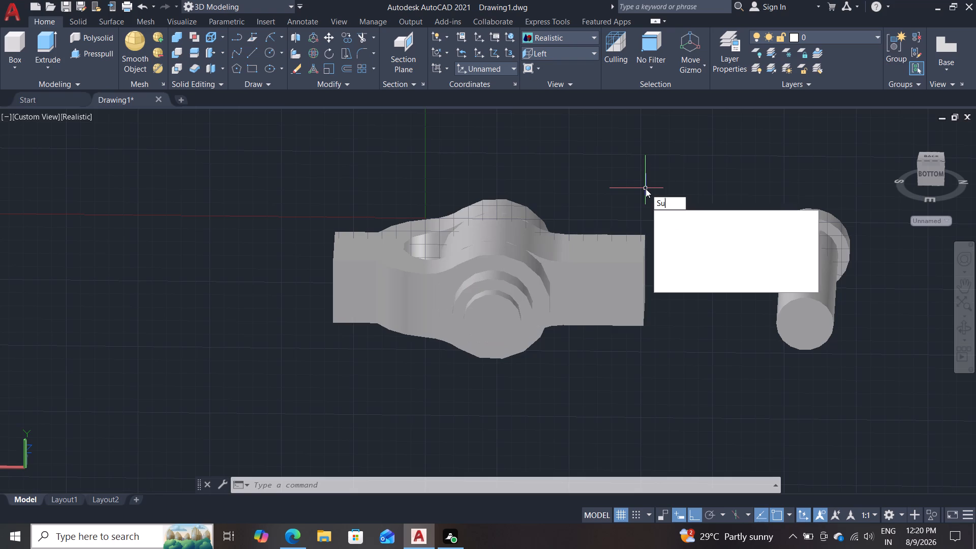
double_click(677, 218)
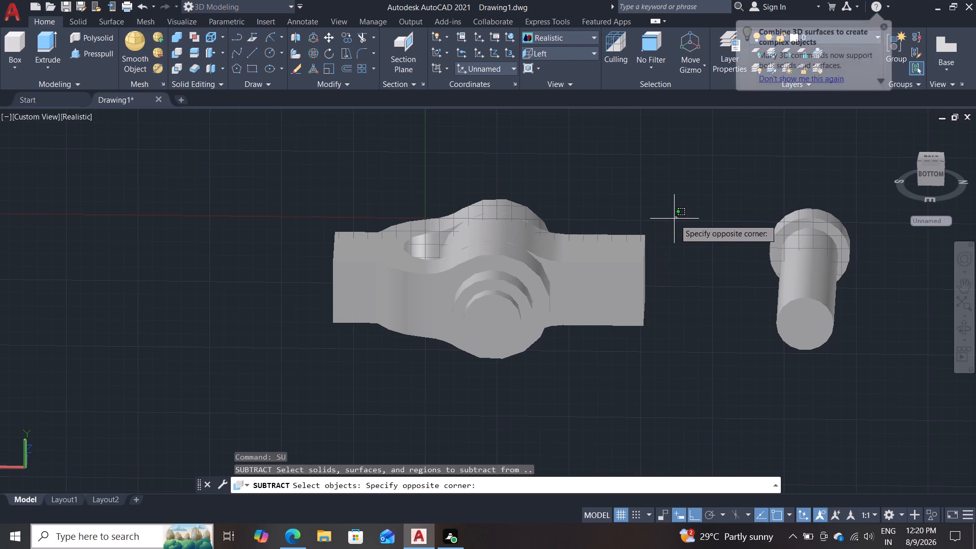
key("Return")
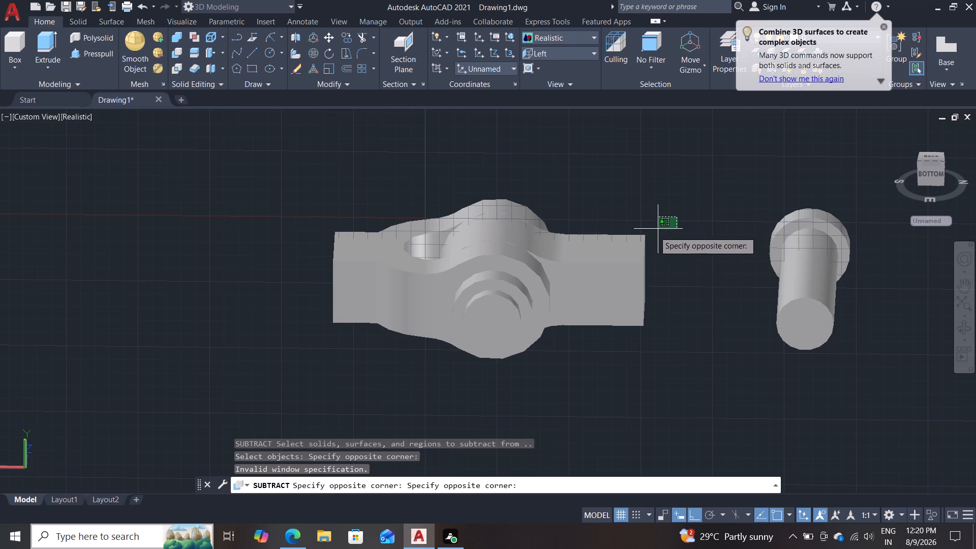
left_click(753, 210)
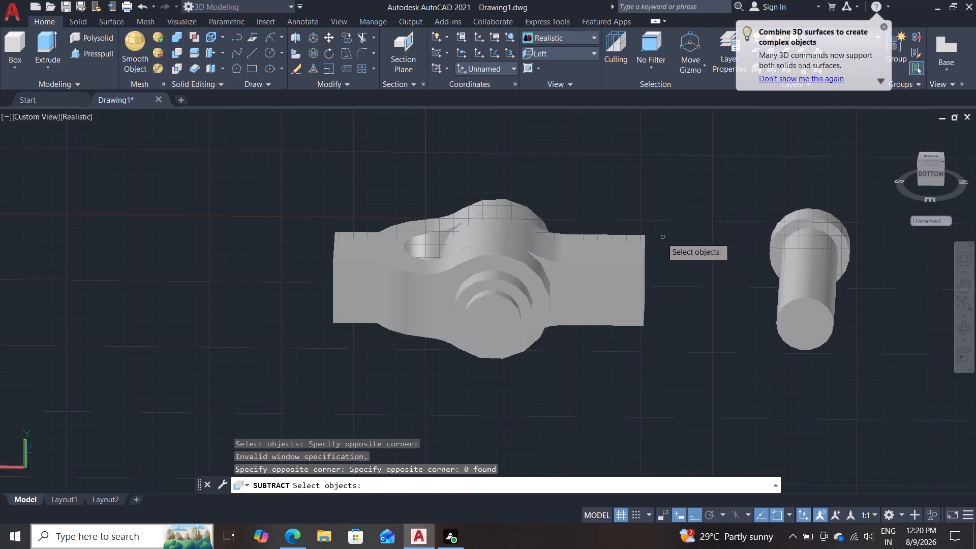
left_click(456, 311)
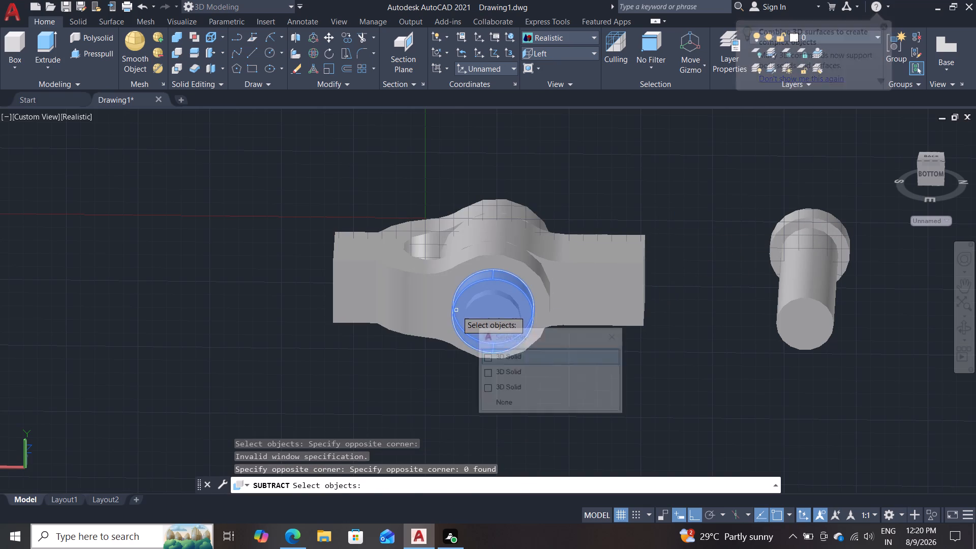
left_click(512, 360)
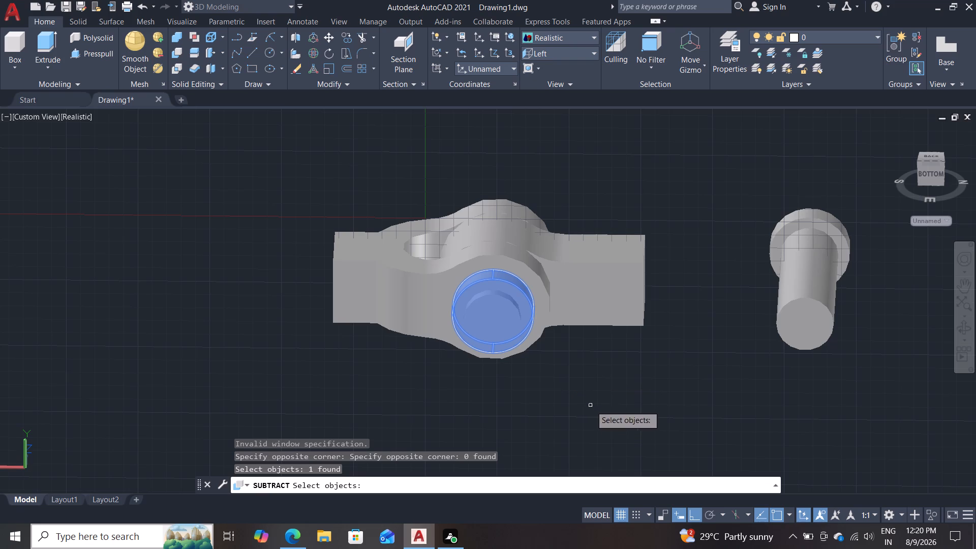
middle_click_drag(593, 405, 714, 421, "shift")
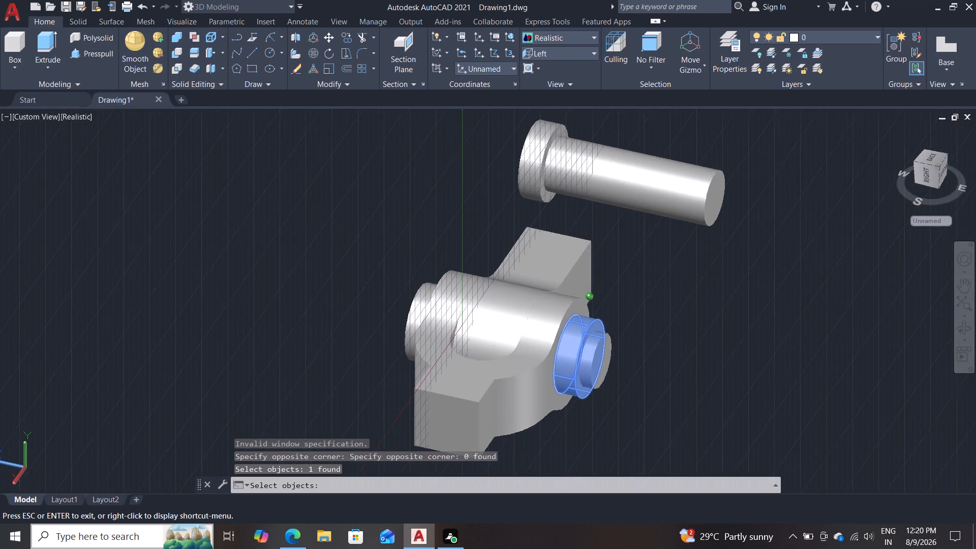
middle_click_drag(714, 421, 709, 428, "shift")
key("Return")
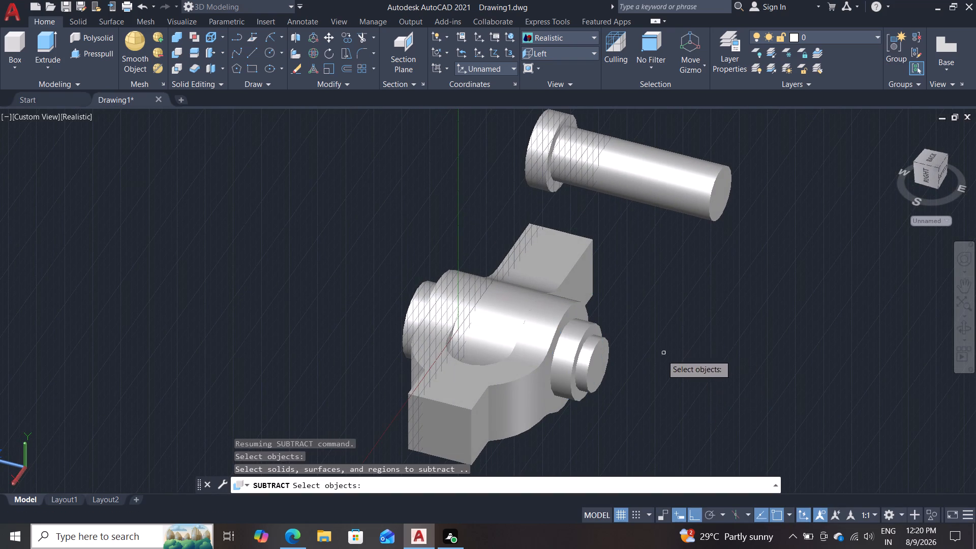
left_click(596, 360)
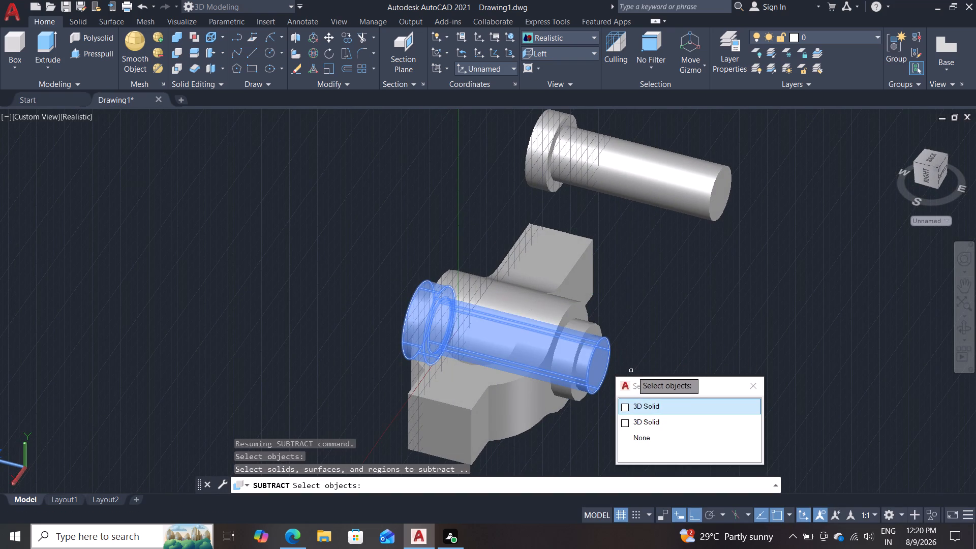
key("Return")
key("Return")
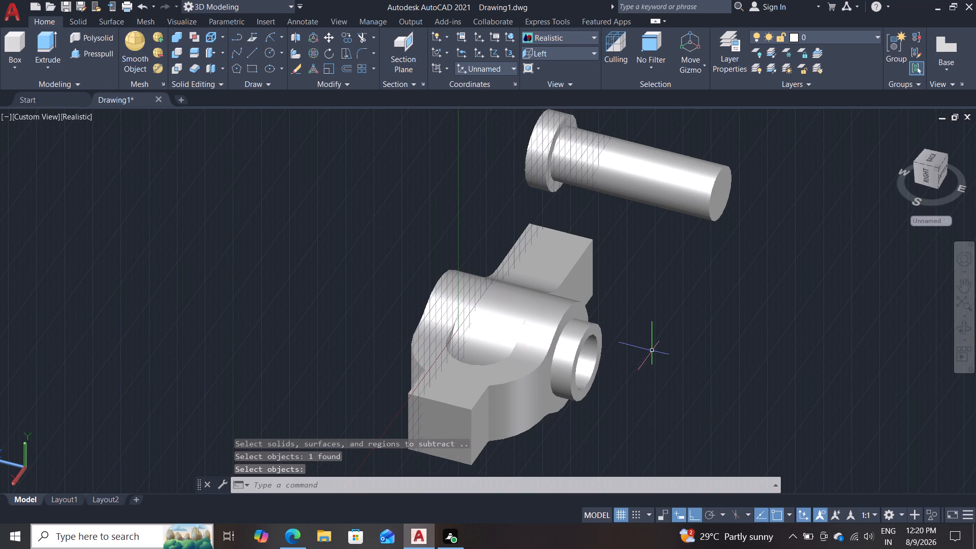
Examine the bored collar and the pin holes from several sides, selecting the fork and eye bodies to check them.
middle_click_drag(660, 379, 748, 374, "shift")
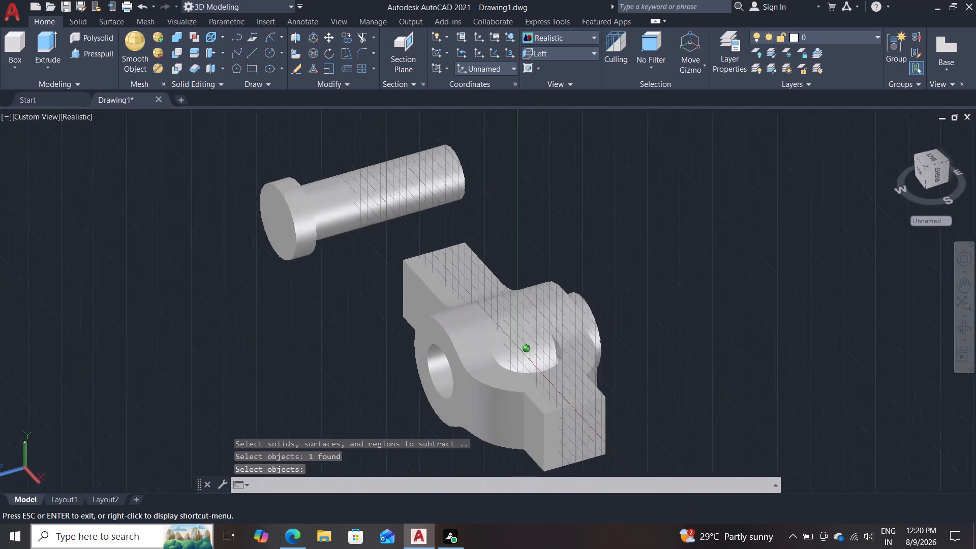
middle_click_drag(748, 374, 569, 343, "shift")
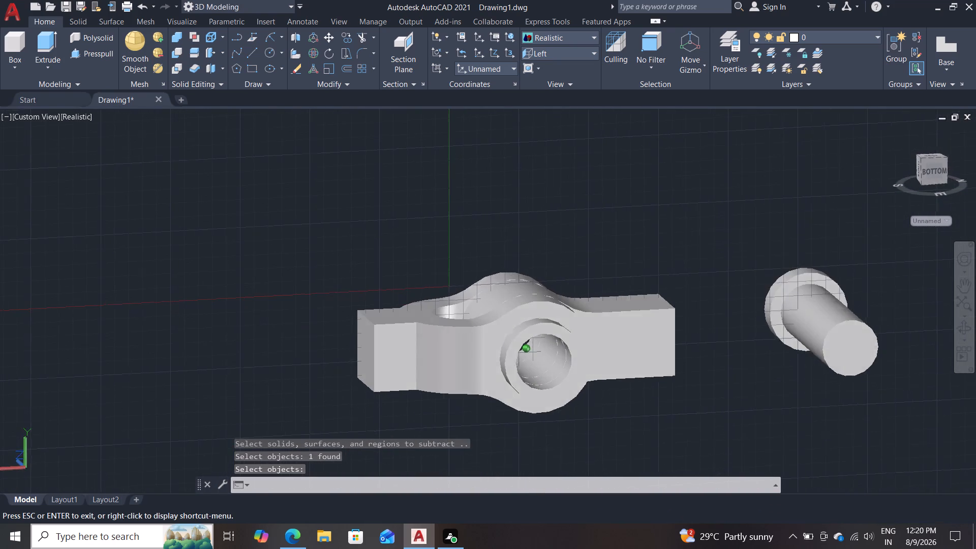
middle_click_drag(569, 343, 591, 423, "shift")
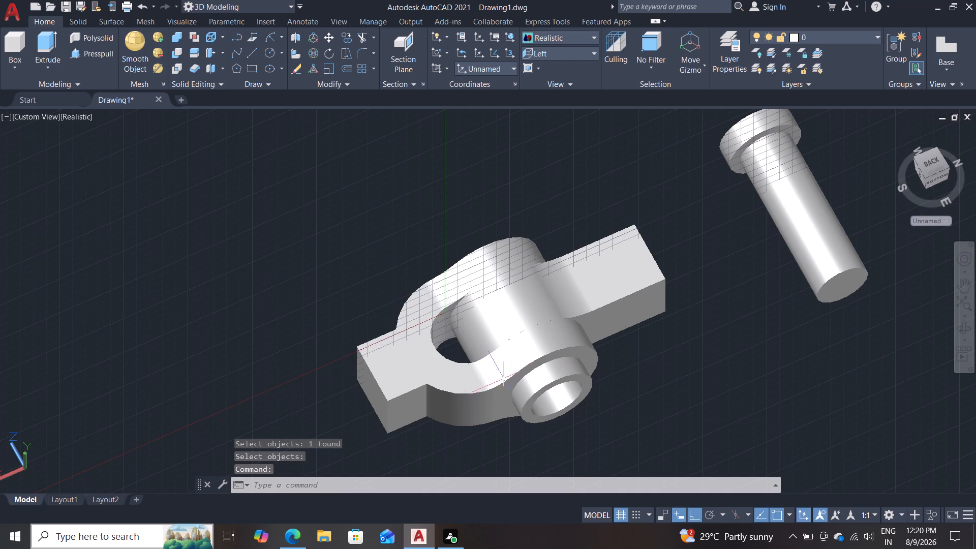
left_click(451, 377)
left_click(631, 288)
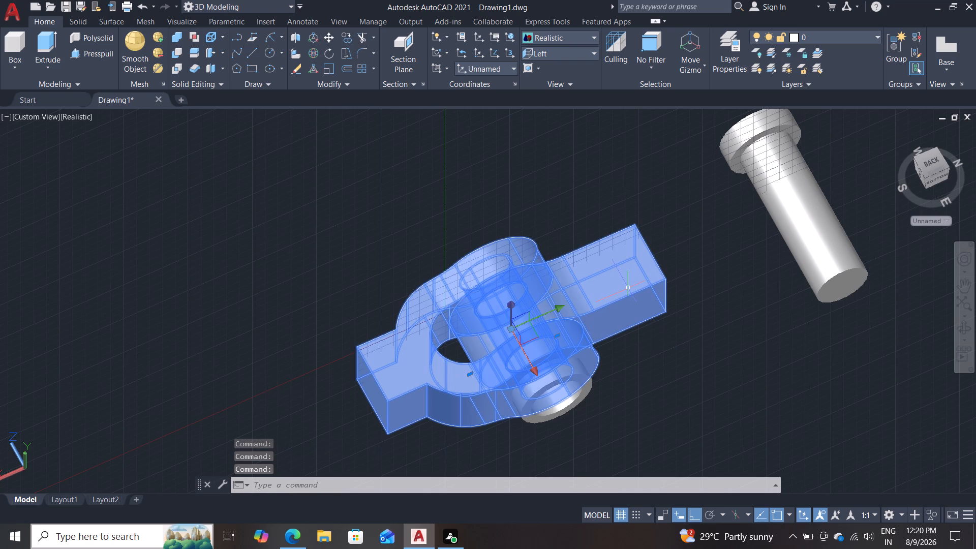
key("Escape")
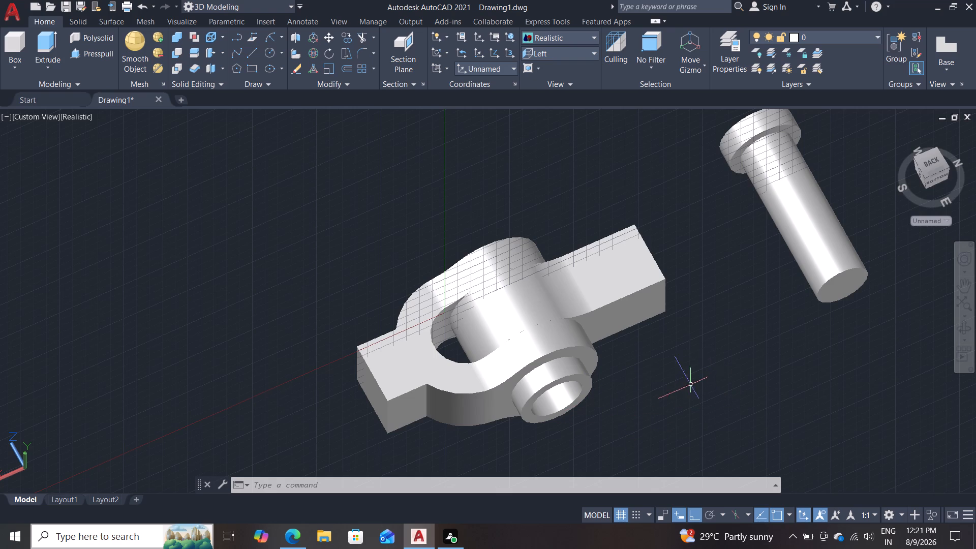
middle_click_drag(678, 390, 607, 328, "shift")
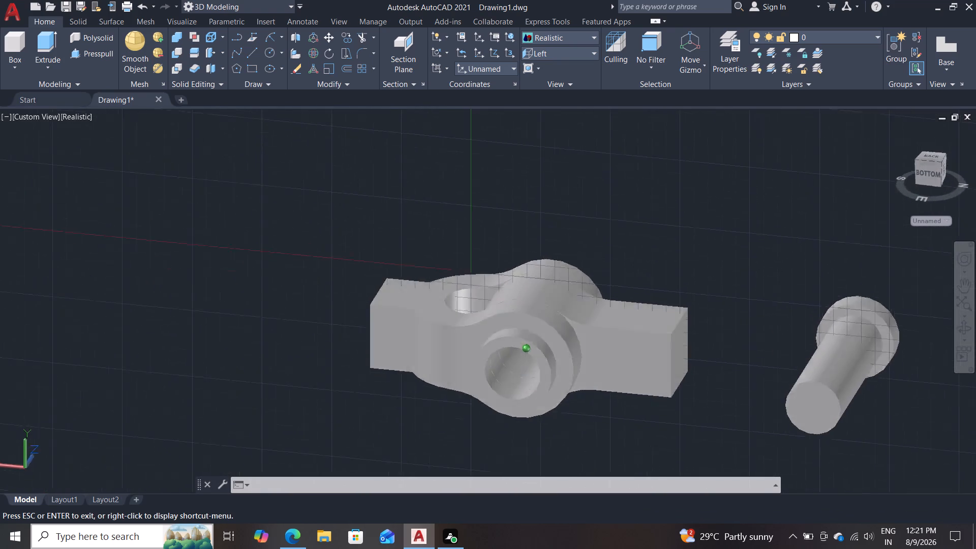
middle_click_drag(607, 328, 846, 355, "shift")
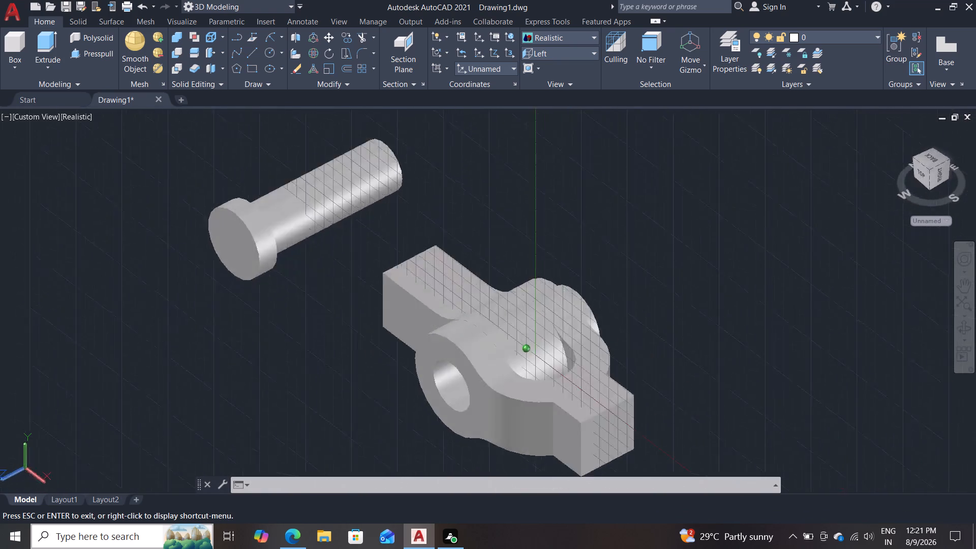
middle_click_drag(846, 355, 689, 319, "shift")
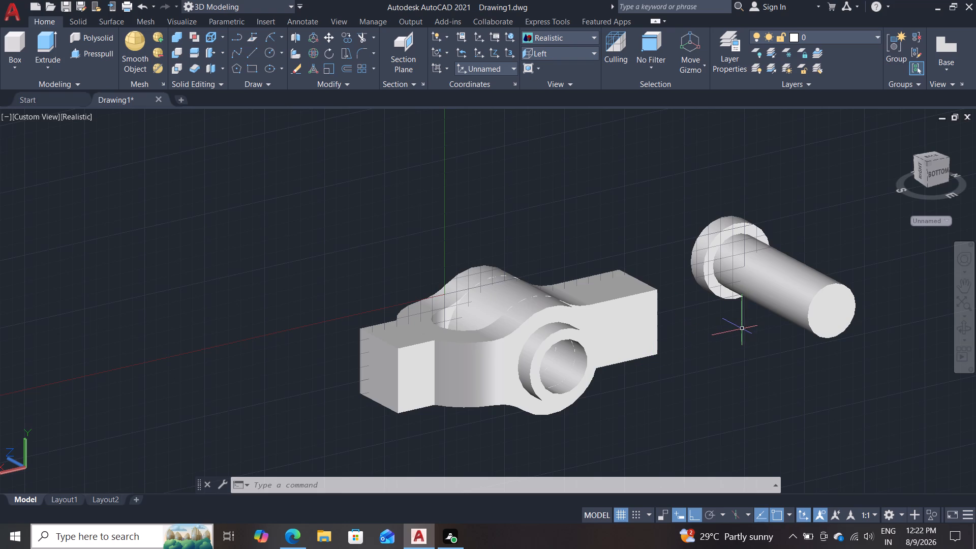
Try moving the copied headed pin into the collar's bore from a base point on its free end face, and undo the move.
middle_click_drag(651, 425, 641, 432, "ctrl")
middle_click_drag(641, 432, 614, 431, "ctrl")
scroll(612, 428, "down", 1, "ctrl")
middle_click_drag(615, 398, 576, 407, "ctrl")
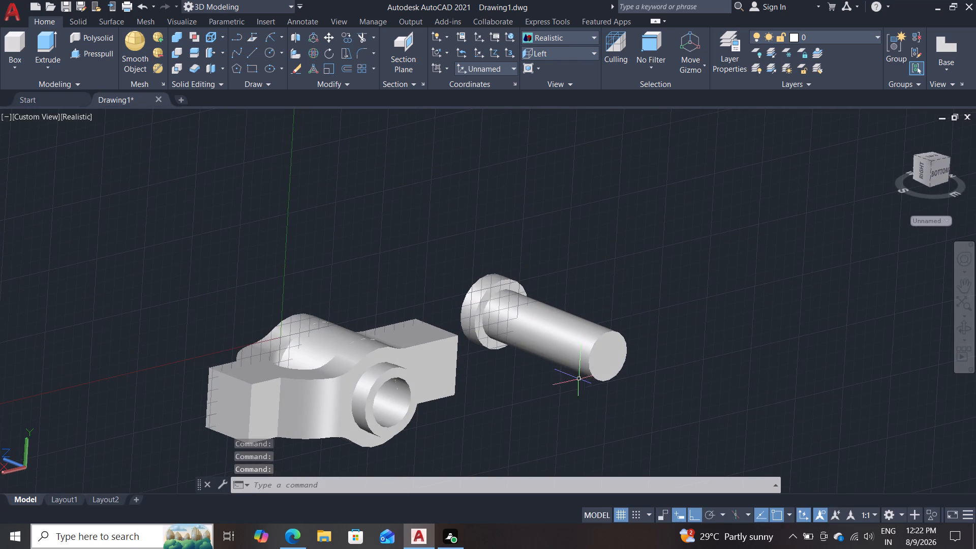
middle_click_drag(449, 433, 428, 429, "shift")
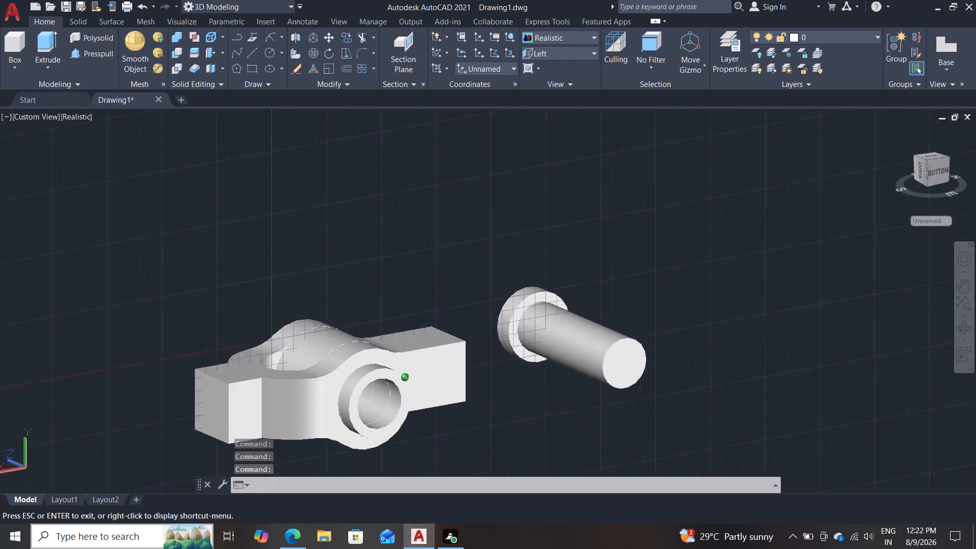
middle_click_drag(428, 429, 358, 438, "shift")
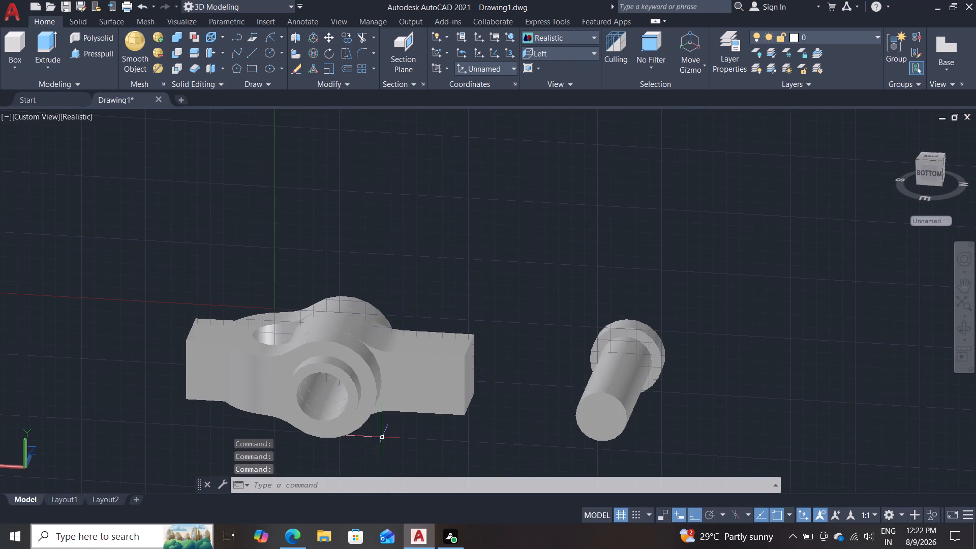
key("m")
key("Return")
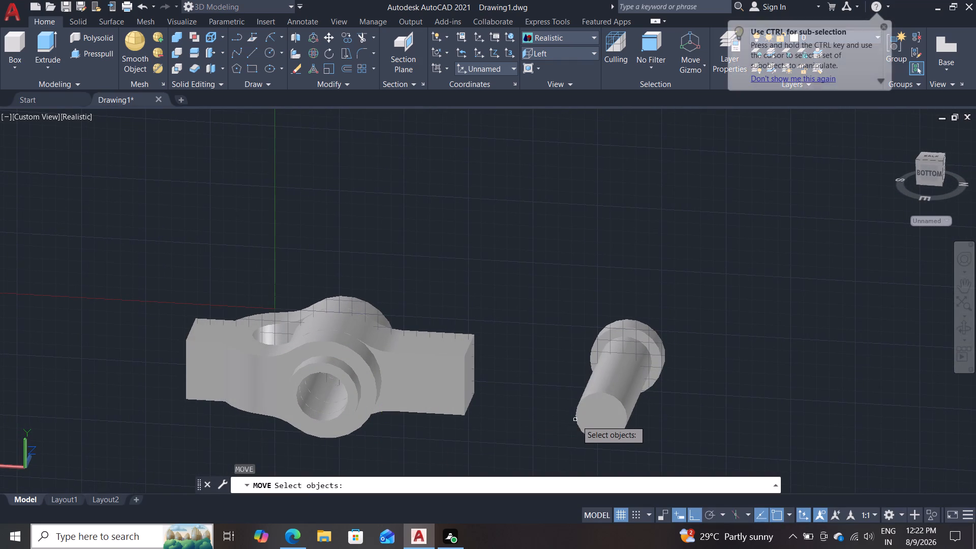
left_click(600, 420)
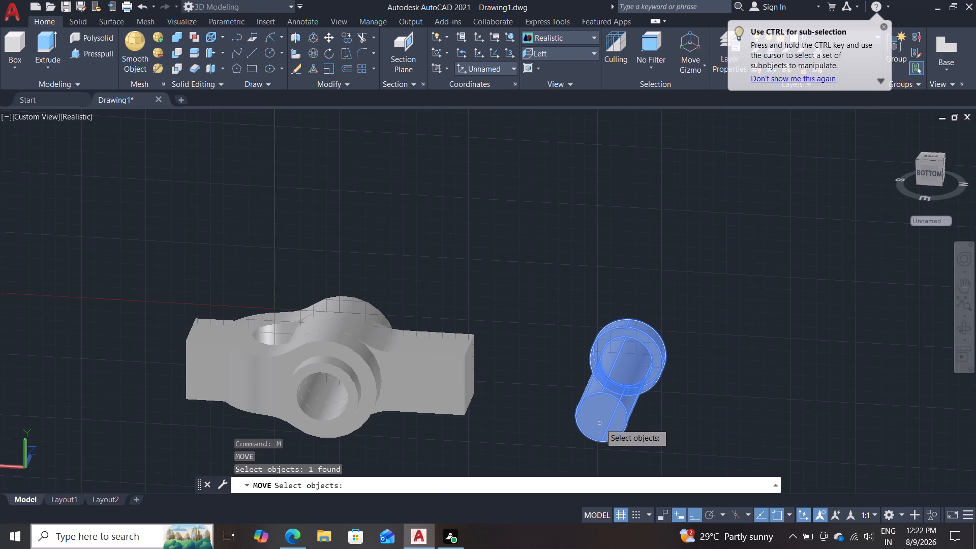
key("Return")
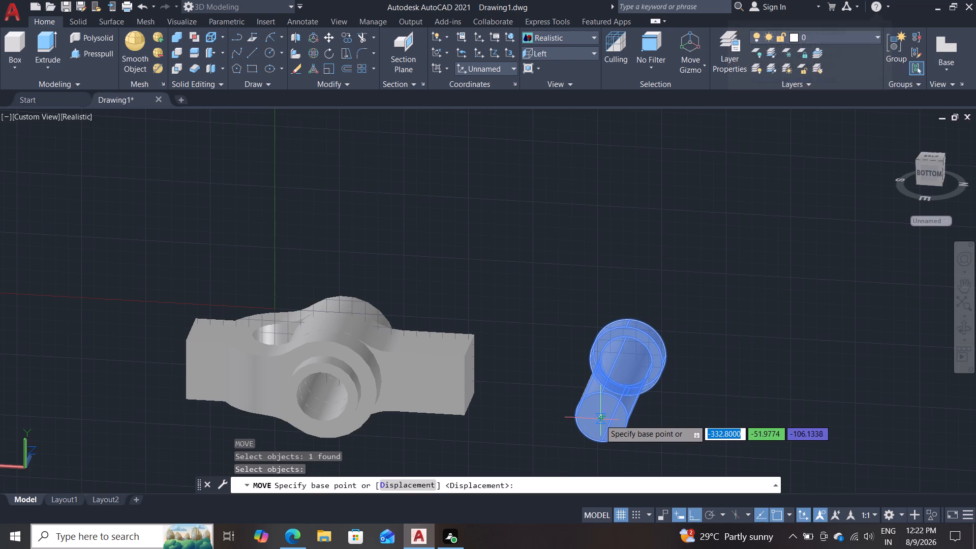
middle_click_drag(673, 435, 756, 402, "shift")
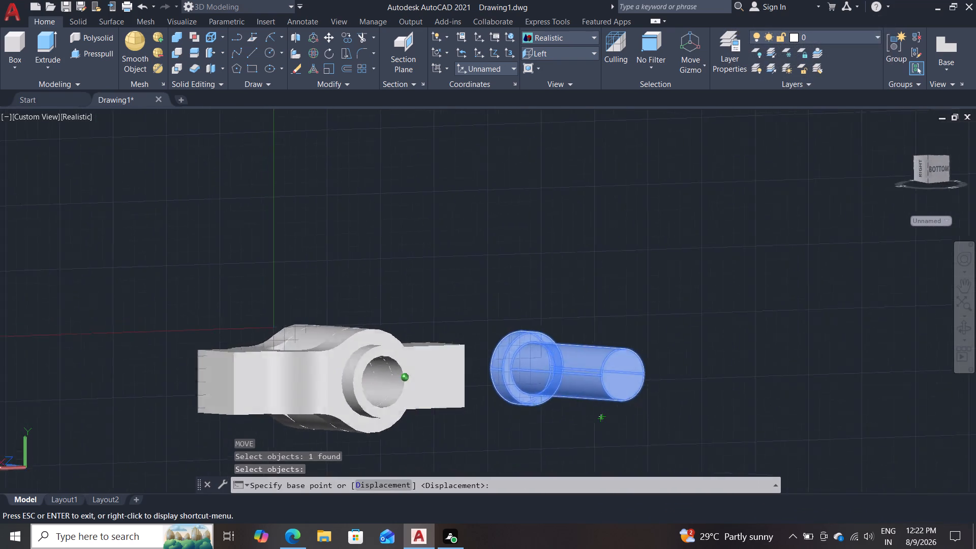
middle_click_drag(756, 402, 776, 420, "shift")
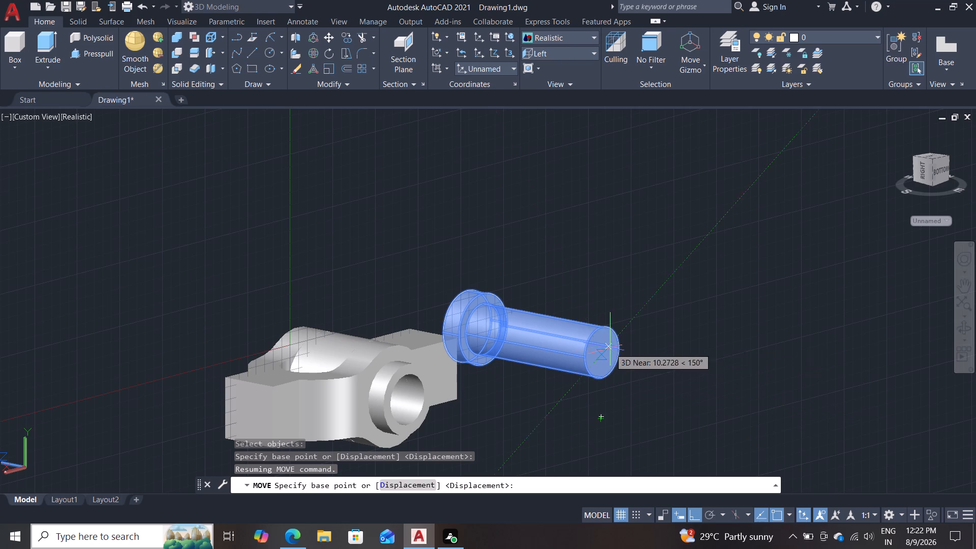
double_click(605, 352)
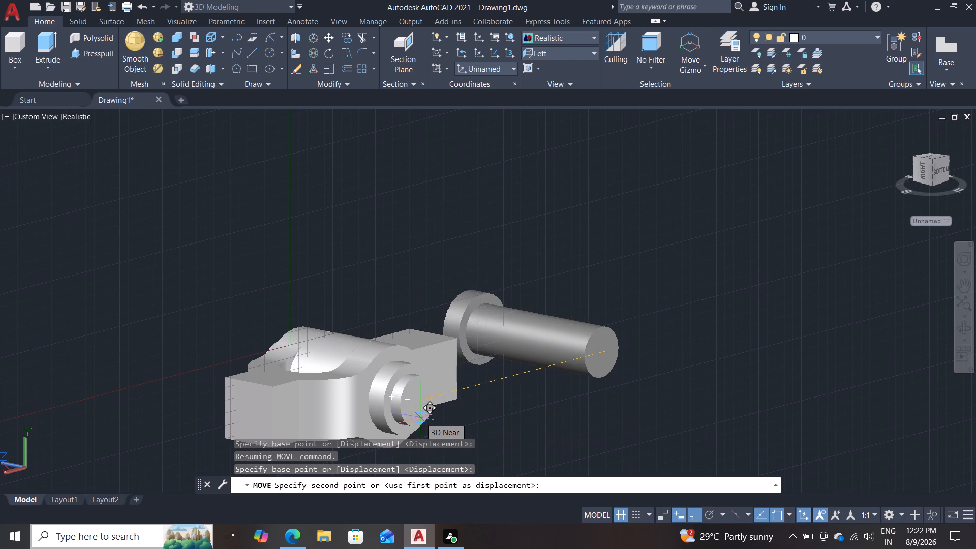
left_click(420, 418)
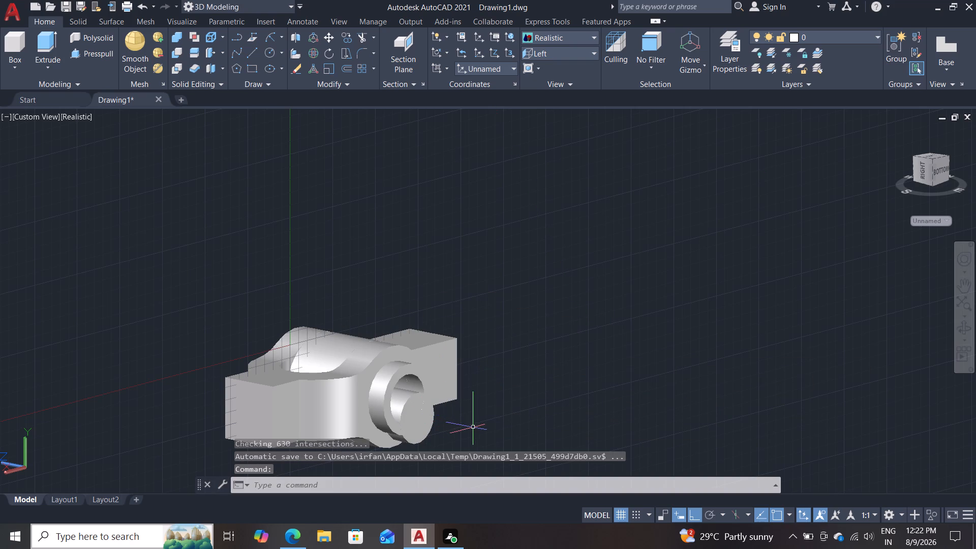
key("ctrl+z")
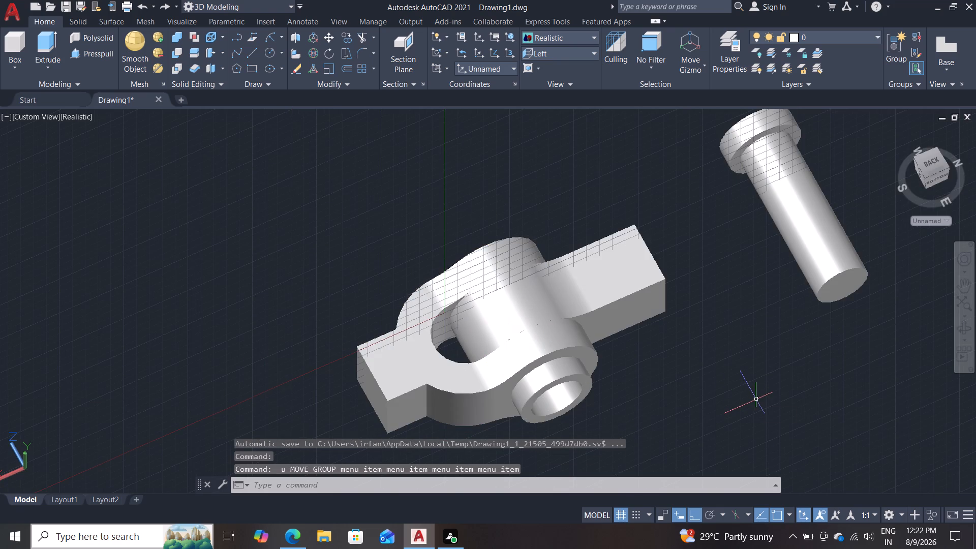
Move the copied headed pin about 270 units from a base point on its free end face into the collar, eye and fork bores.
key("m")
key("Return")
double_click(827, 269)
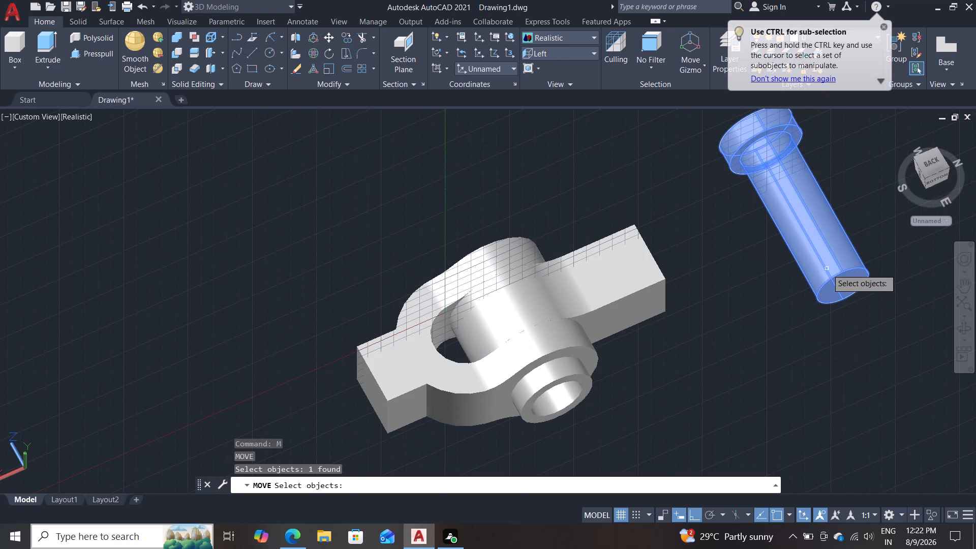
key("Return")
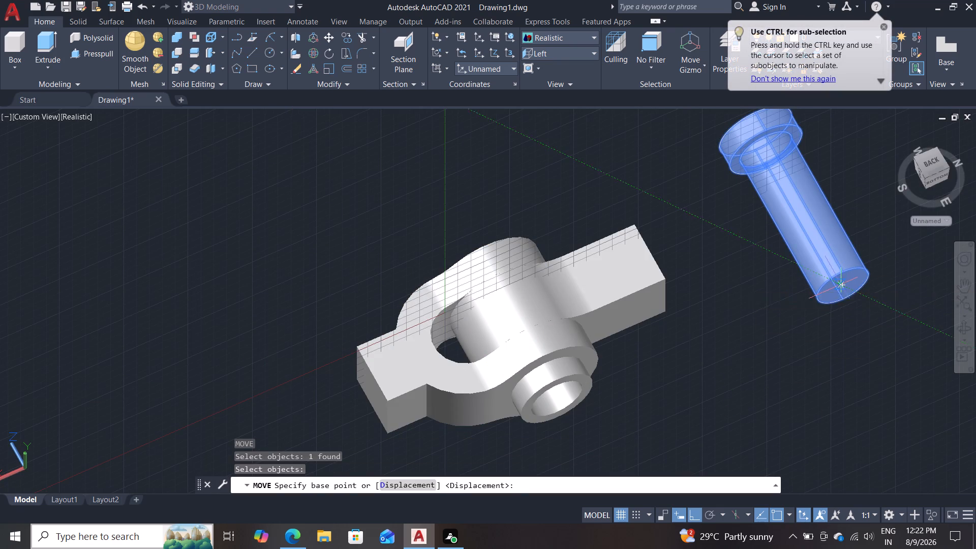
double_click(845, 287)
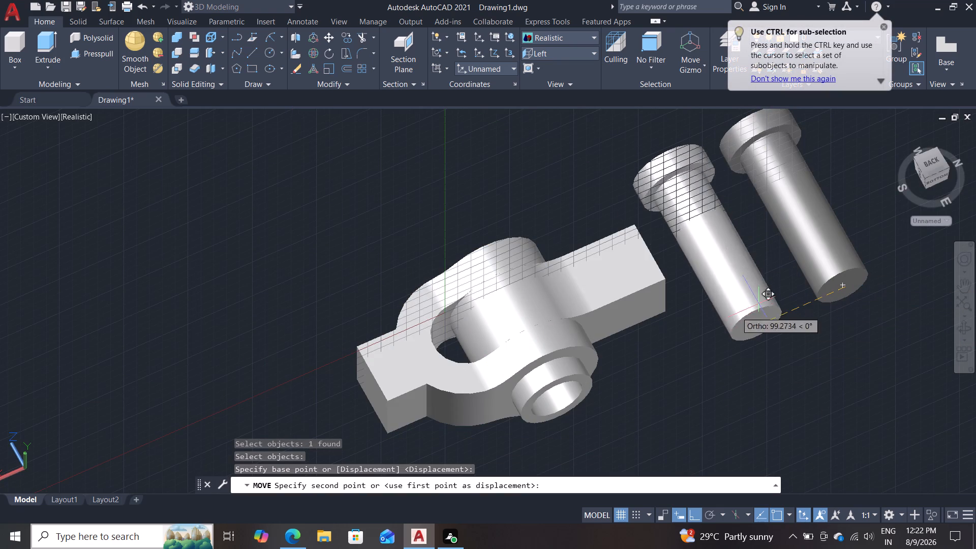
left_click(565, 444)
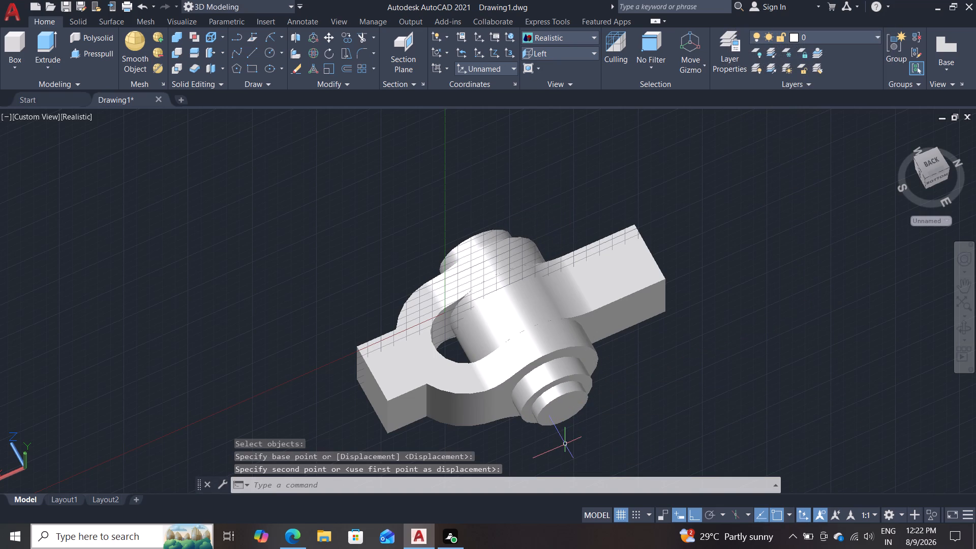
key("Escape")
Examine the assembled joint from several sides, checking how the headed pin sits in the fork, eye and collar.
middle_click_drag(679, 409, 680, 404, "shift")
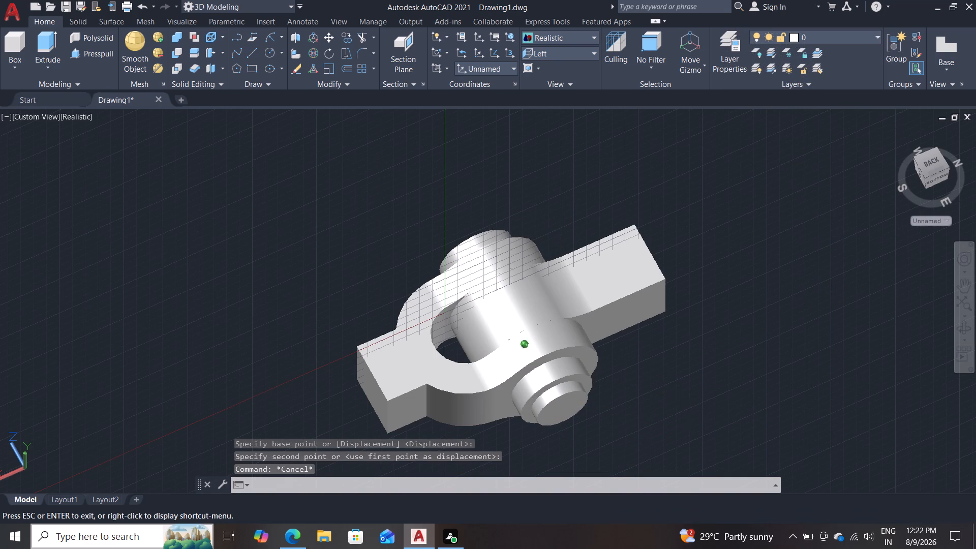
middle_click_drag(680, 404, 545, 437, "shift")
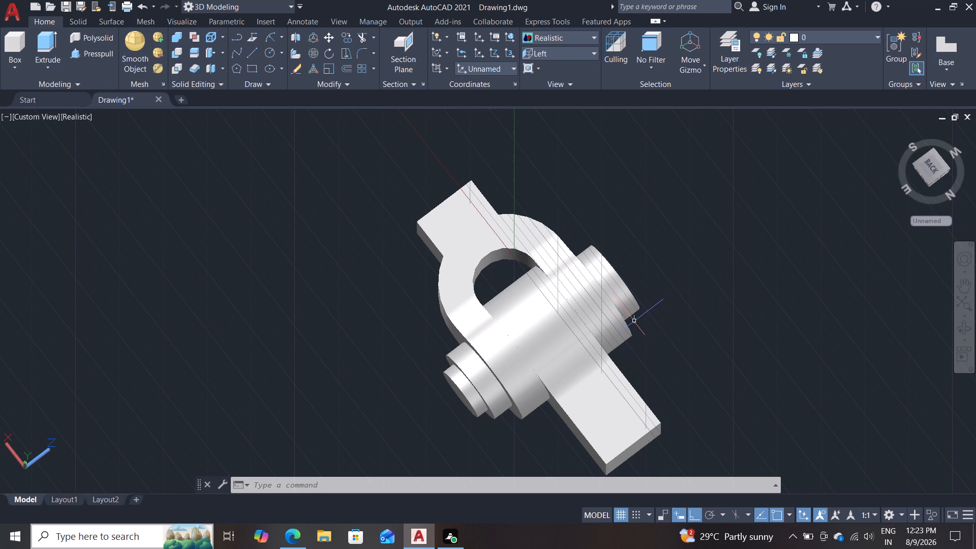
middle_click_drag(381, 337, 451, 390, "shift")
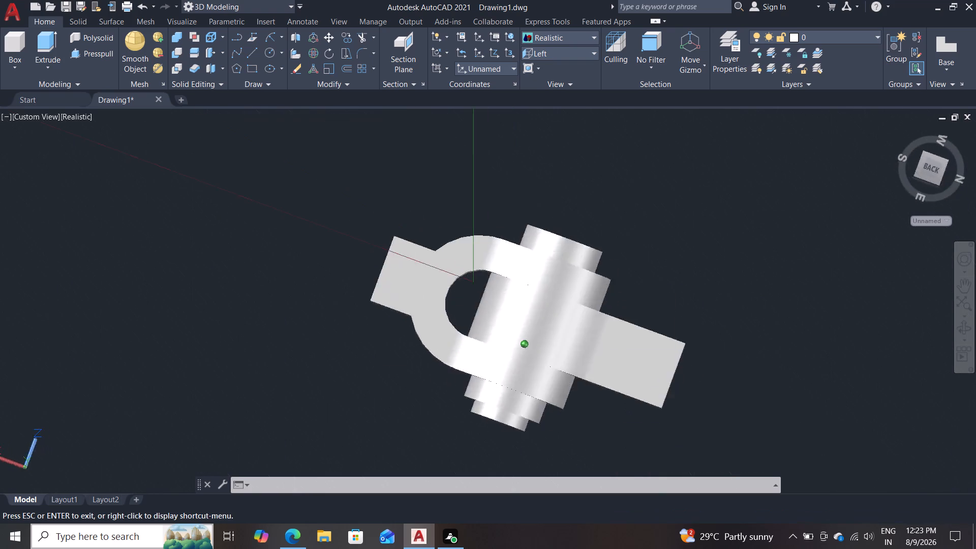
middle_click_drag(451, 390, 626, 390, "shift")
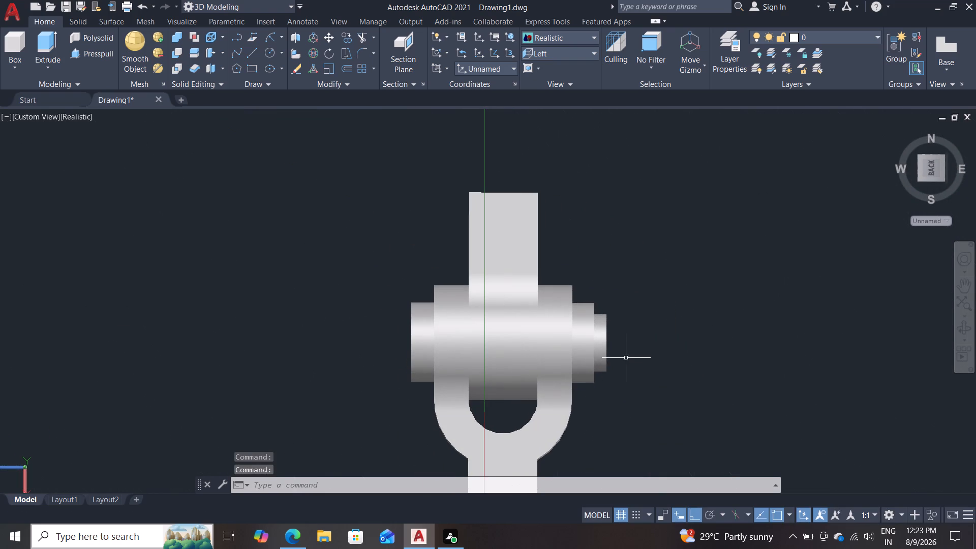
scroll(631, 325, "down", 2)
scroll(632, 352, "up", 3)
middle_click_drag(627, 358, 509, 305, "shift")
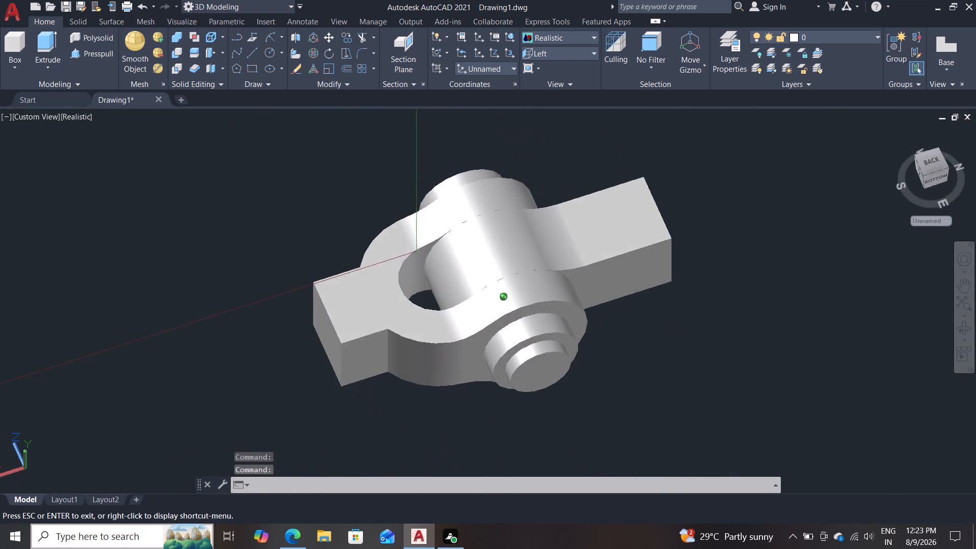
middle_click_drag(509, 305, 516, 271, "shift")
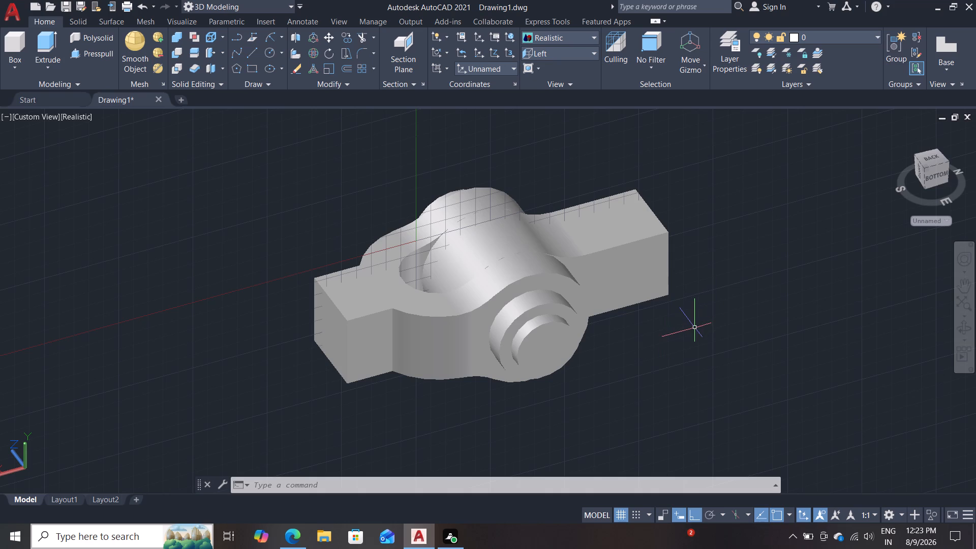
middle_click_drag(695, 328, 743, 394, "shift")
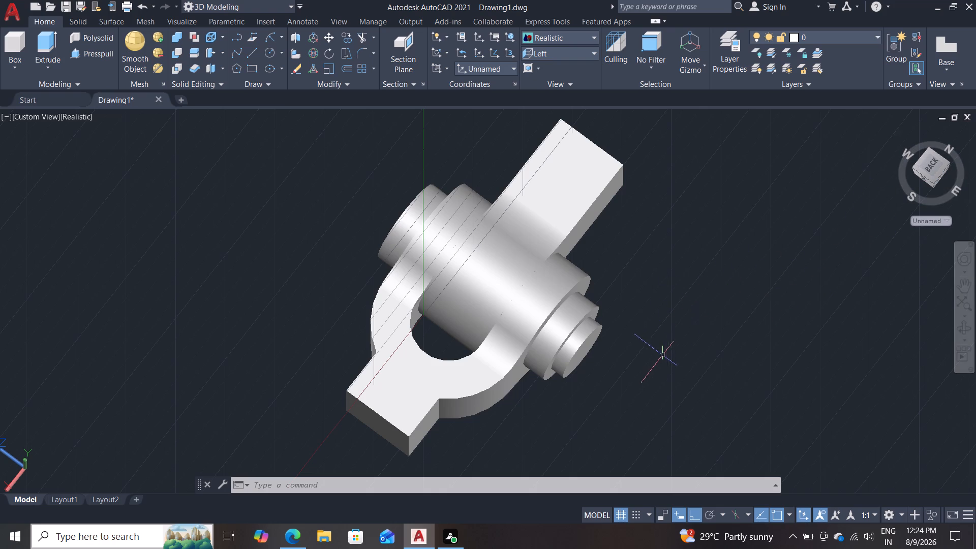
scroll(629, 396, "down", 1, "shift")
middle_click_drag(629, 396, 701, 407, "shift")
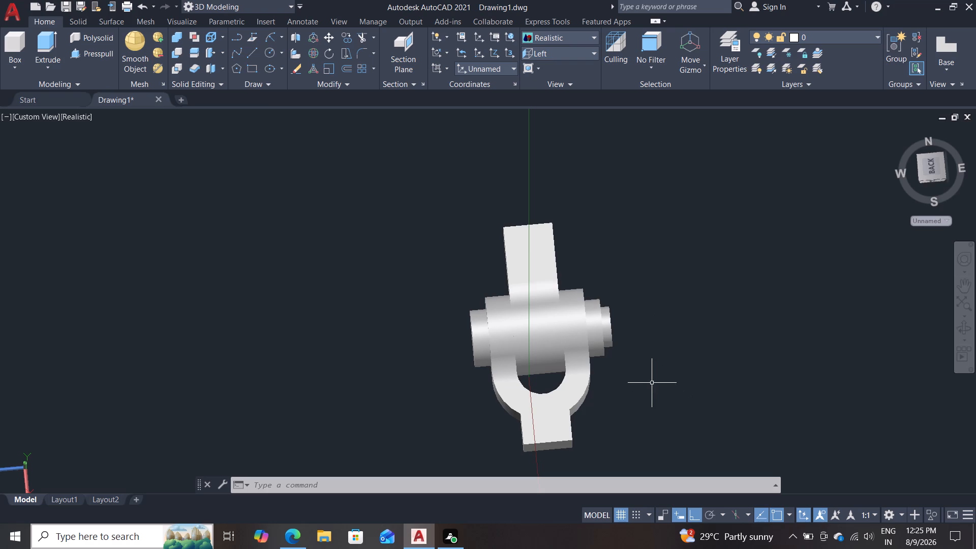
scroll(649, 379, "up", 2)
middle_click_drag(645, 308, 617, 362, "shift")
scroll(617, 362, "up", 1)
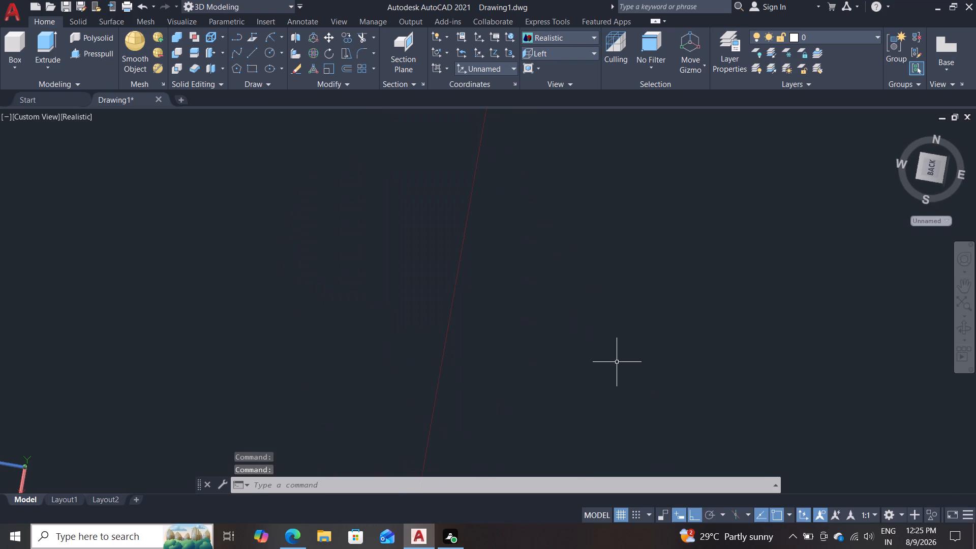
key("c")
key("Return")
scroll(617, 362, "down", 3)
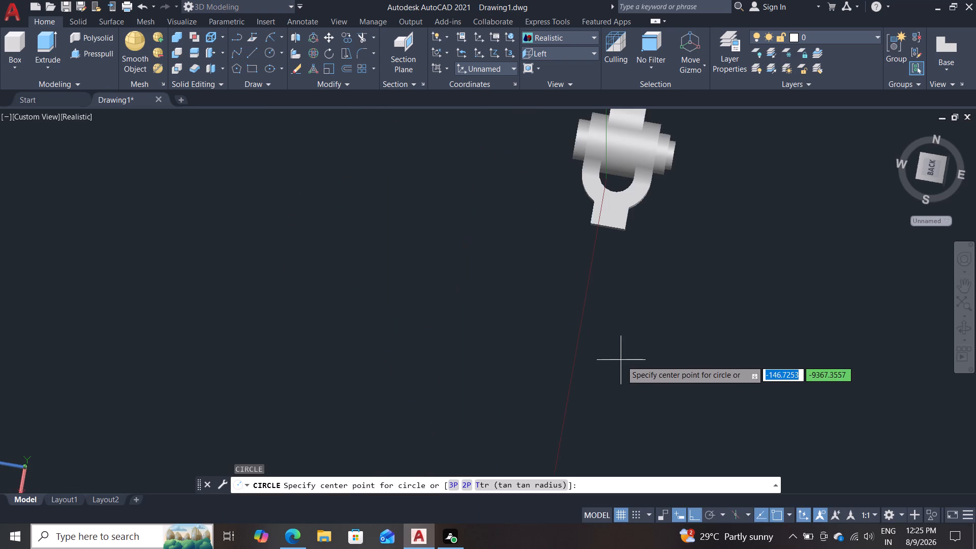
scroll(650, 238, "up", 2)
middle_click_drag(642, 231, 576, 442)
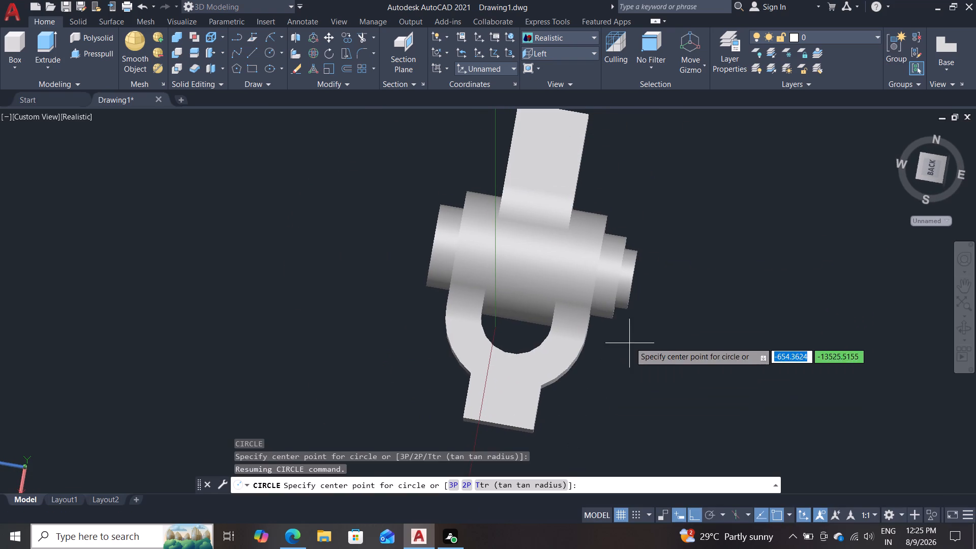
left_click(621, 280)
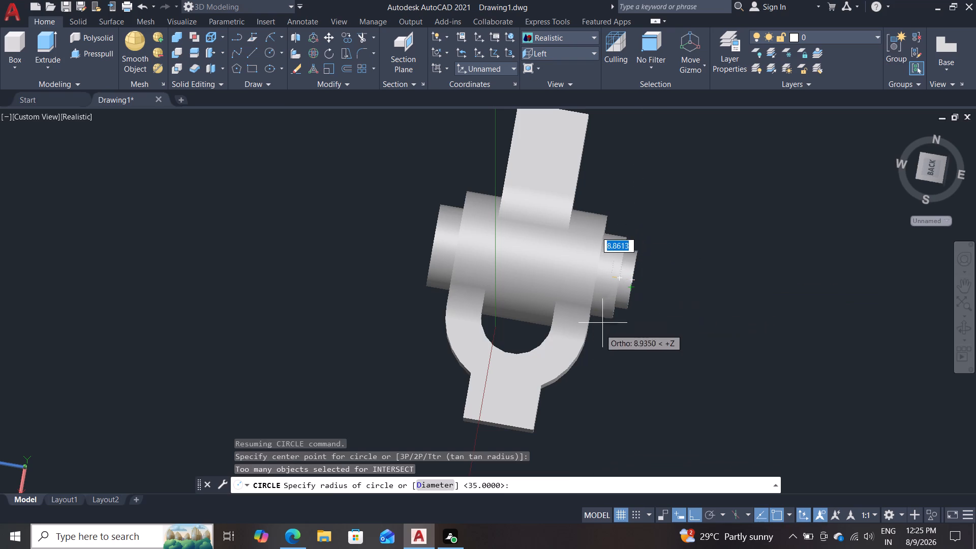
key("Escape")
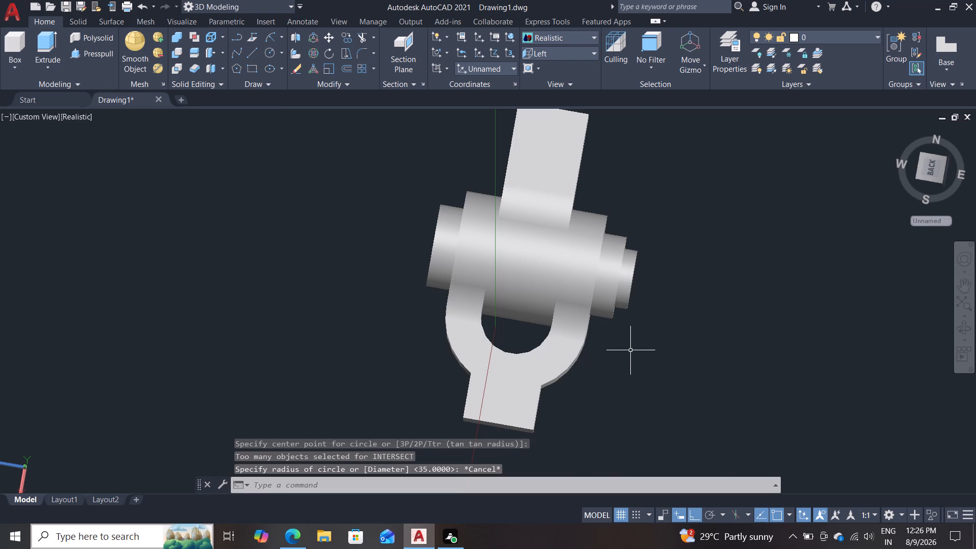
Reset the user coordinate system to World.
key("u")
type("cs")
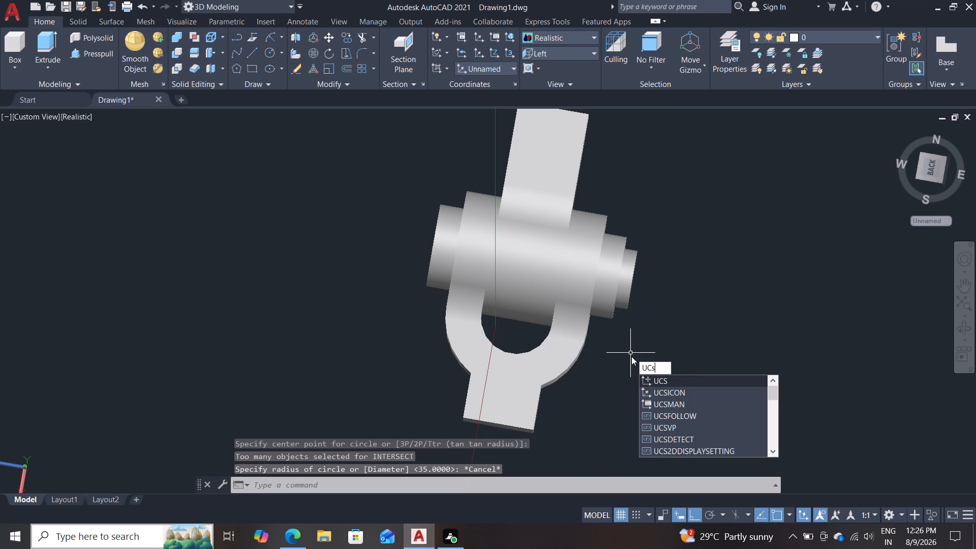
key("Return")
key("Return")
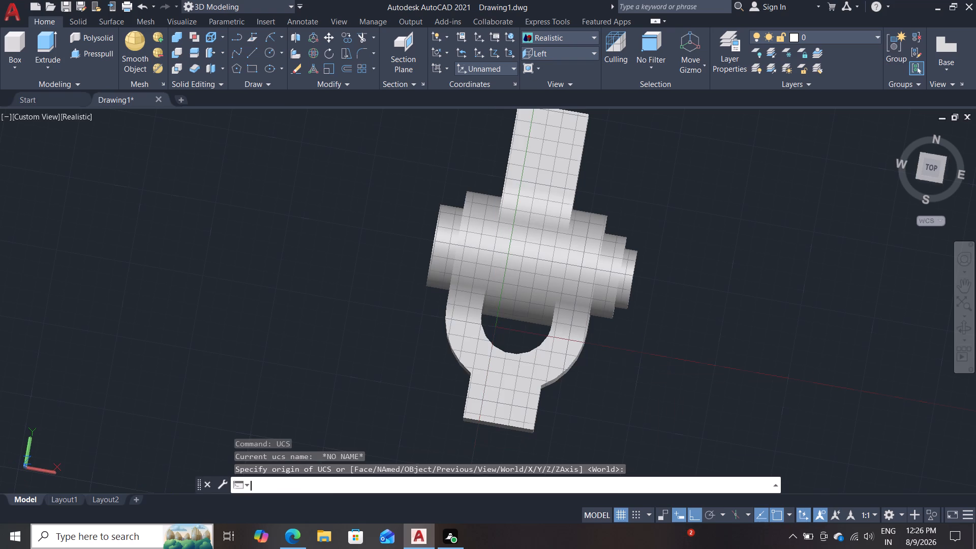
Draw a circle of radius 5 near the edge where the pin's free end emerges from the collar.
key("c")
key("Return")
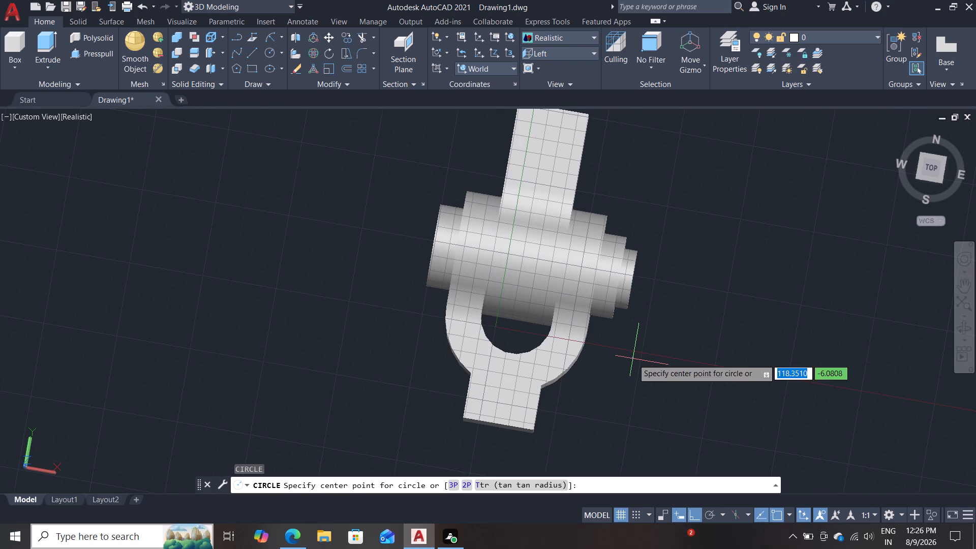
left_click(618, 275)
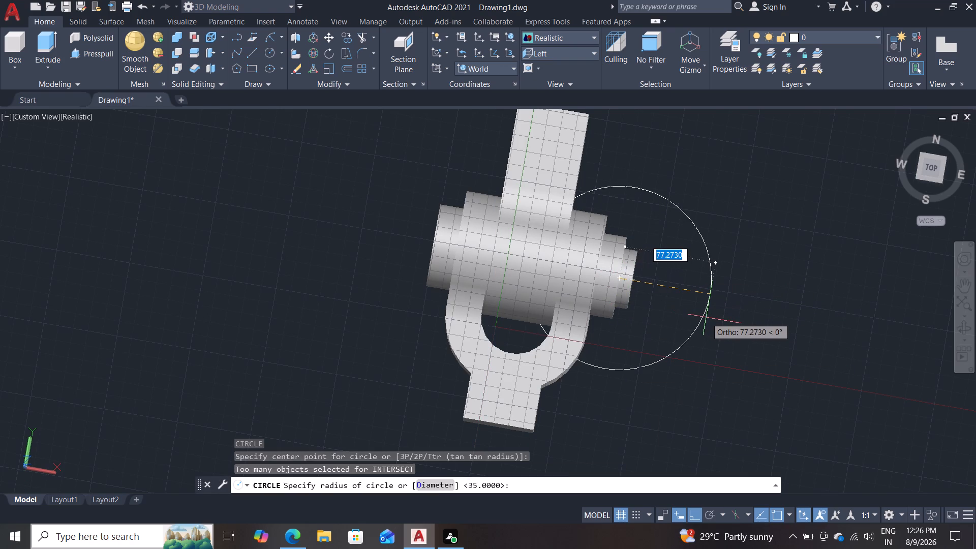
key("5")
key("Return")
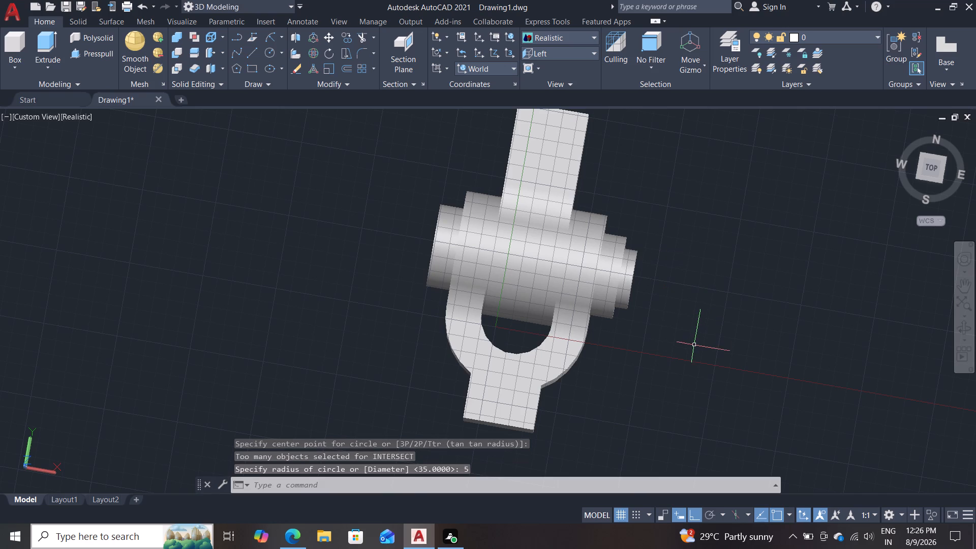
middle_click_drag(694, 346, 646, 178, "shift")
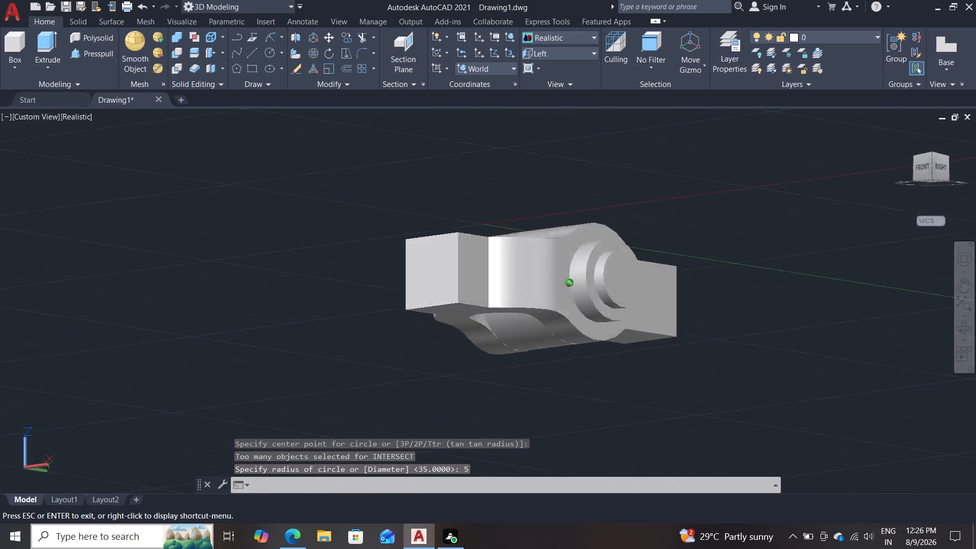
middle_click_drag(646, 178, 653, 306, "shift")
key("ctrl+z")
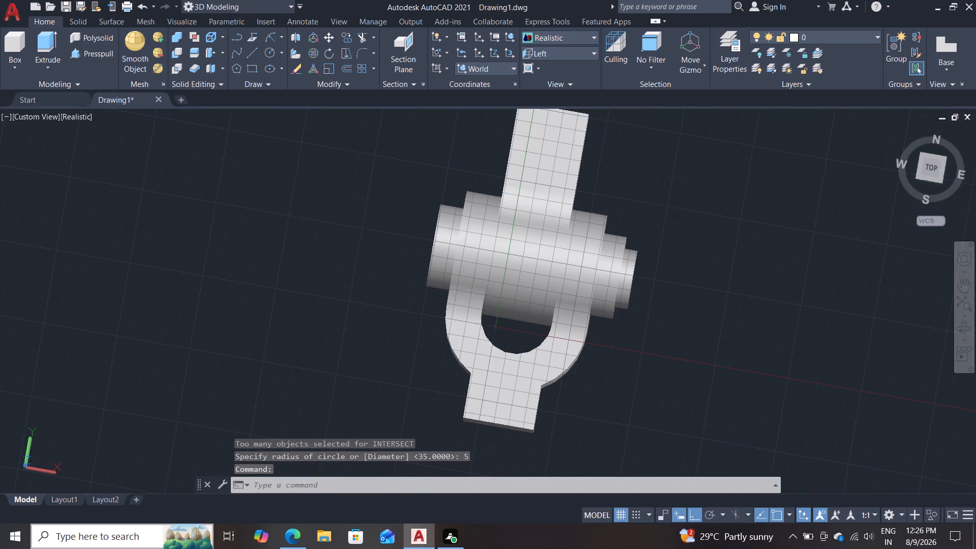
Draw a circle of radius 5 centred on the collar's outer surface, close to the pin's free end.
middle_click_drag(654, 323, 629, 245, "shift")
scroll(667, 291, "up", 1)
middle_click_drag(671, 298, 671, 318)
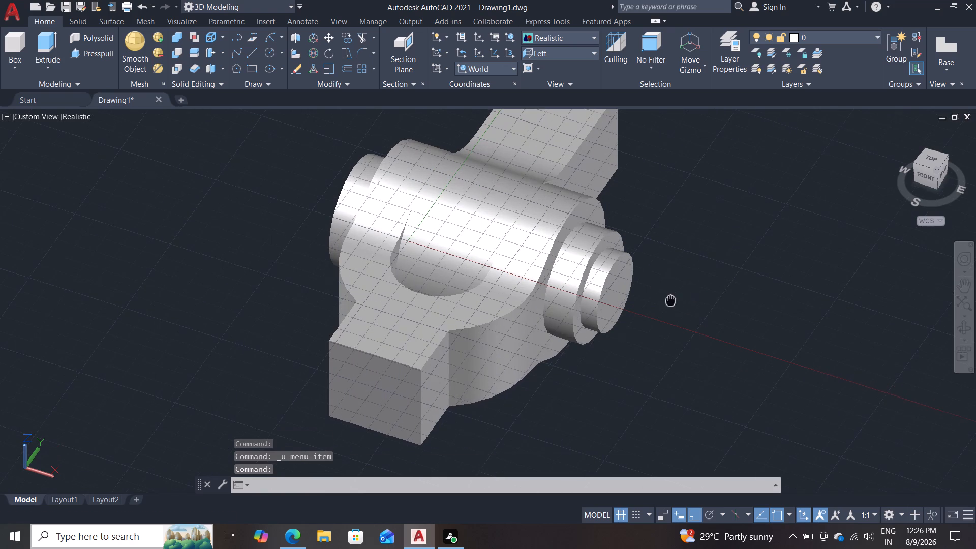
middle_click_drag(671, 318, 665, 380)
scroll(665, 380, "up", 1)
key("c")
key("Return")
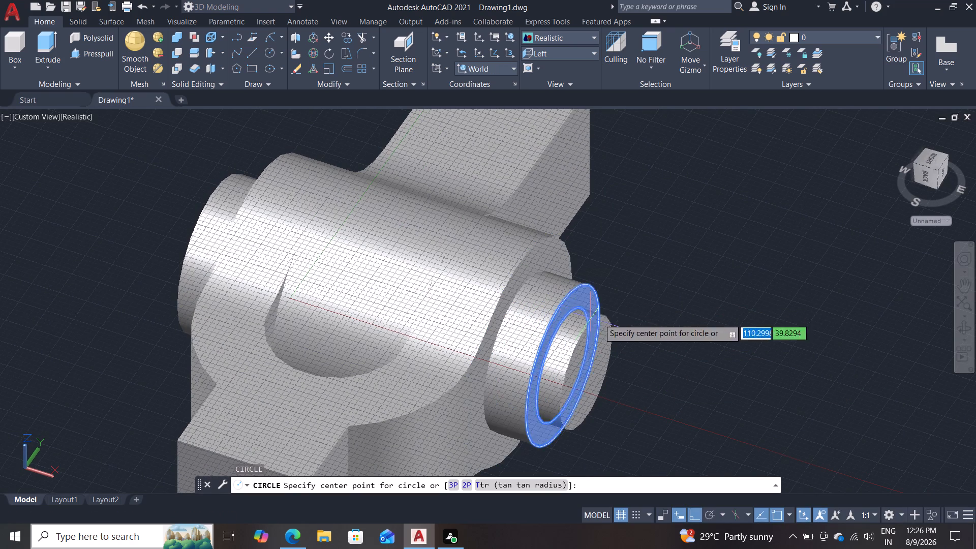
middle_click_drag(645, 297, 647, 332, "shift")
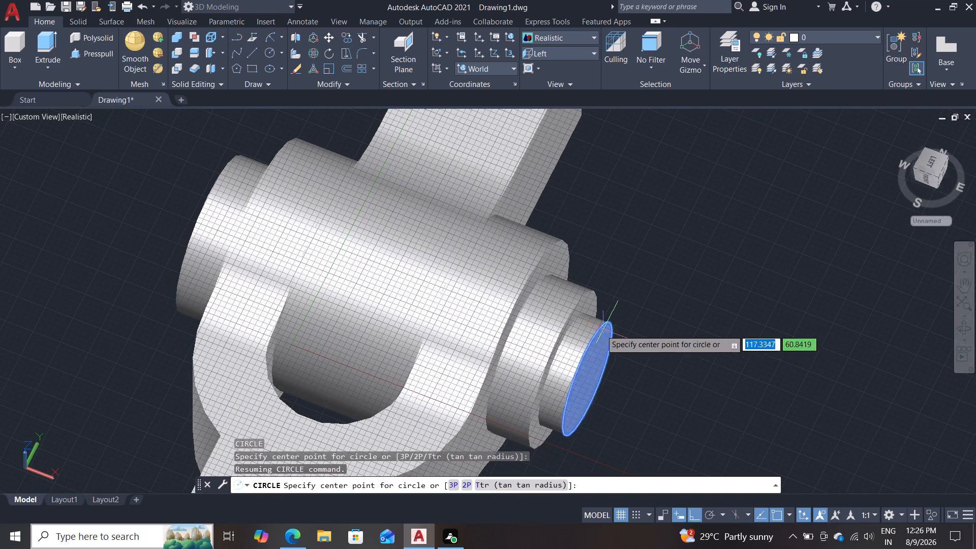
left_click(548, 348)
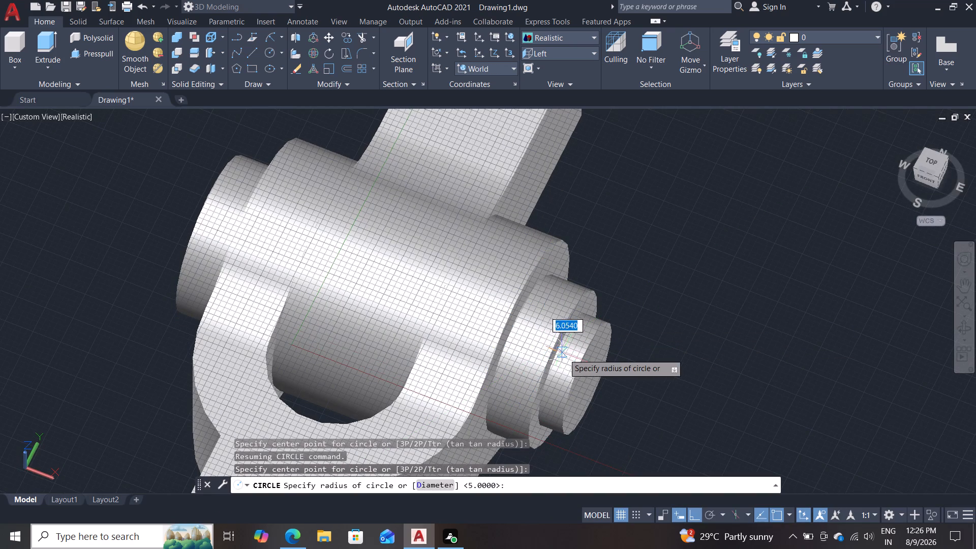
key("5")
key("Return")
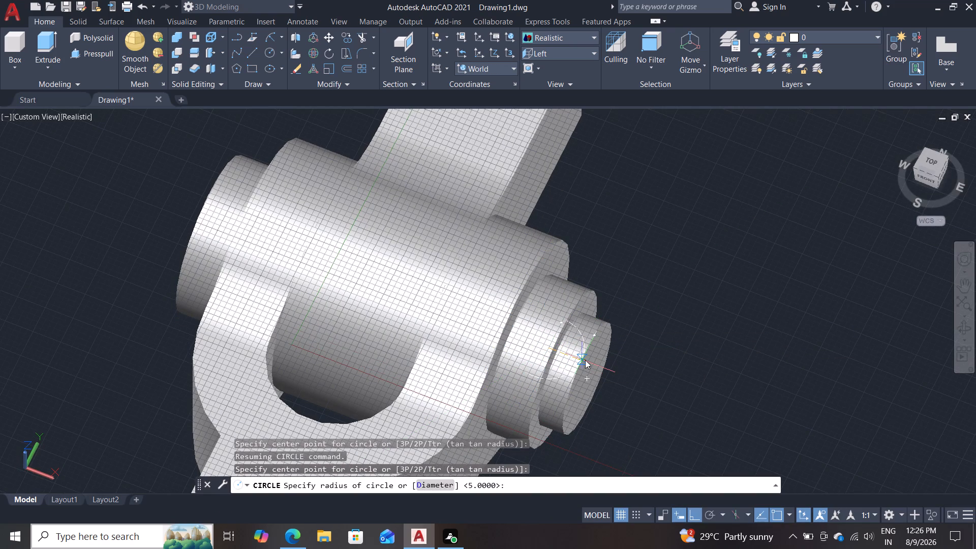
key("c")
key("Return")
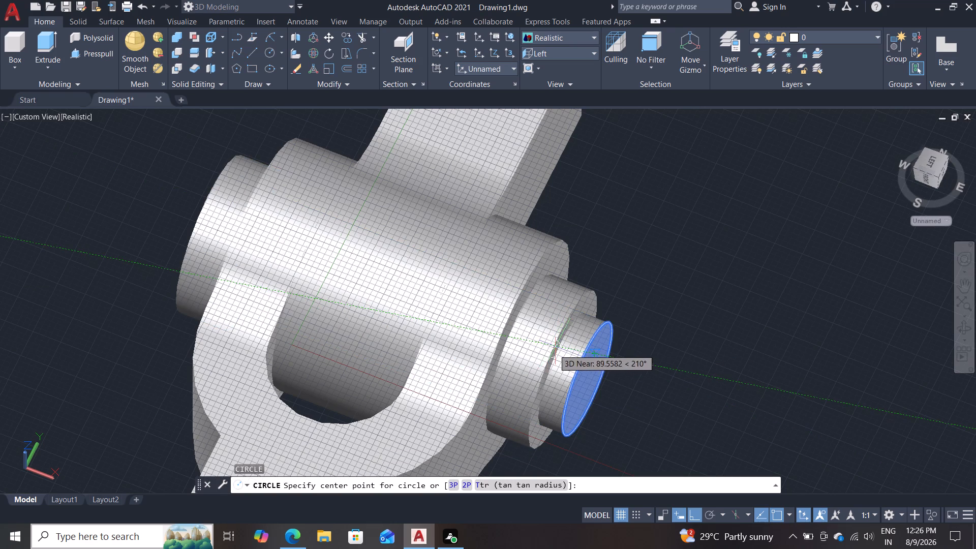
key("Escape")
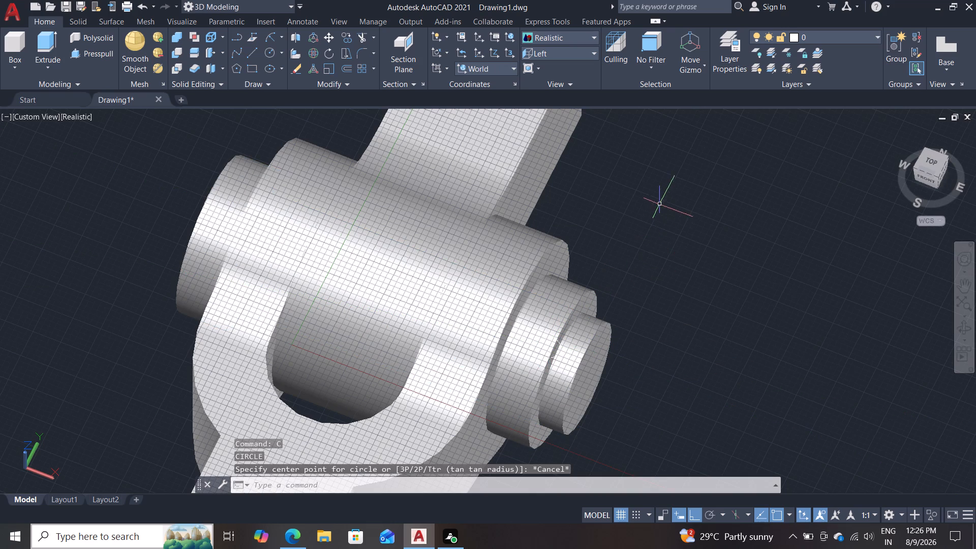
Switch the visual style to 2D Wireframe.
left_click(552, 37)
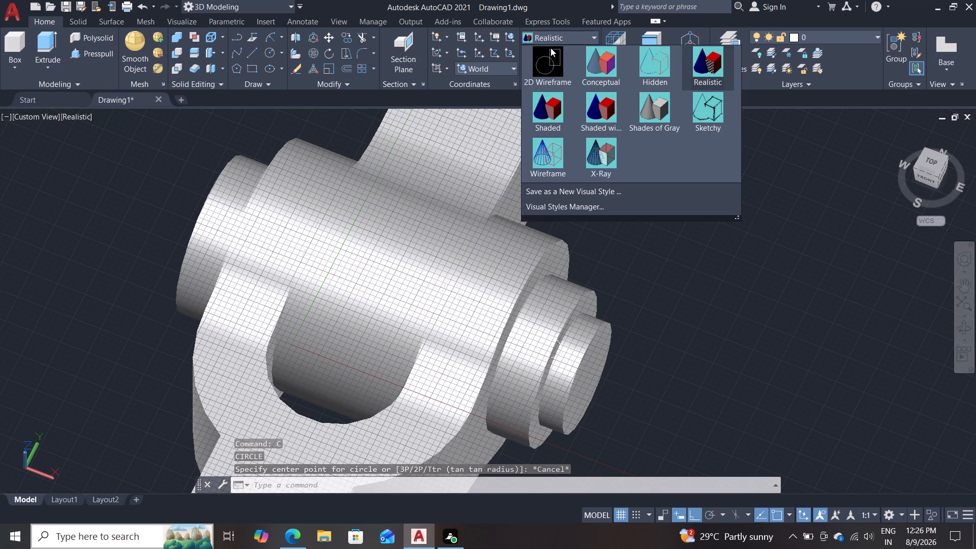
left_click(548, 59)
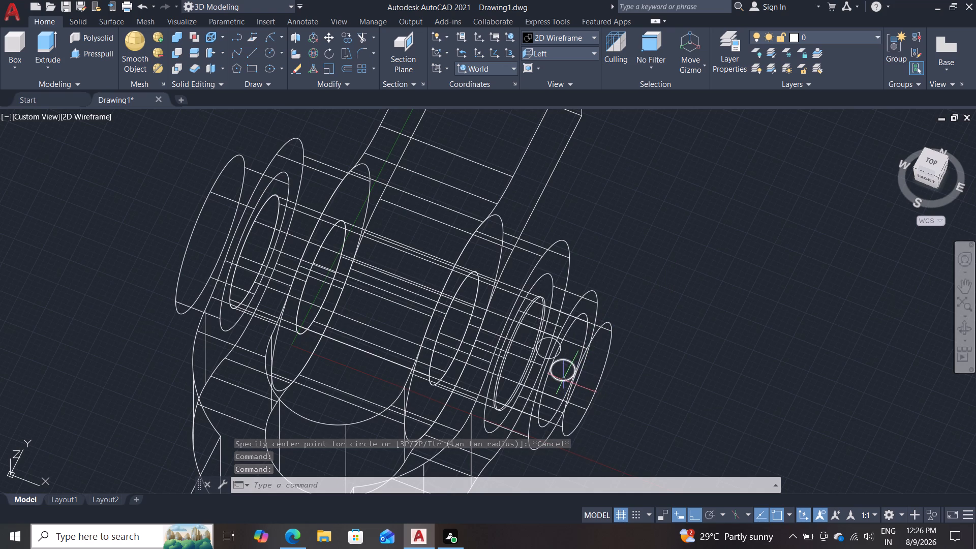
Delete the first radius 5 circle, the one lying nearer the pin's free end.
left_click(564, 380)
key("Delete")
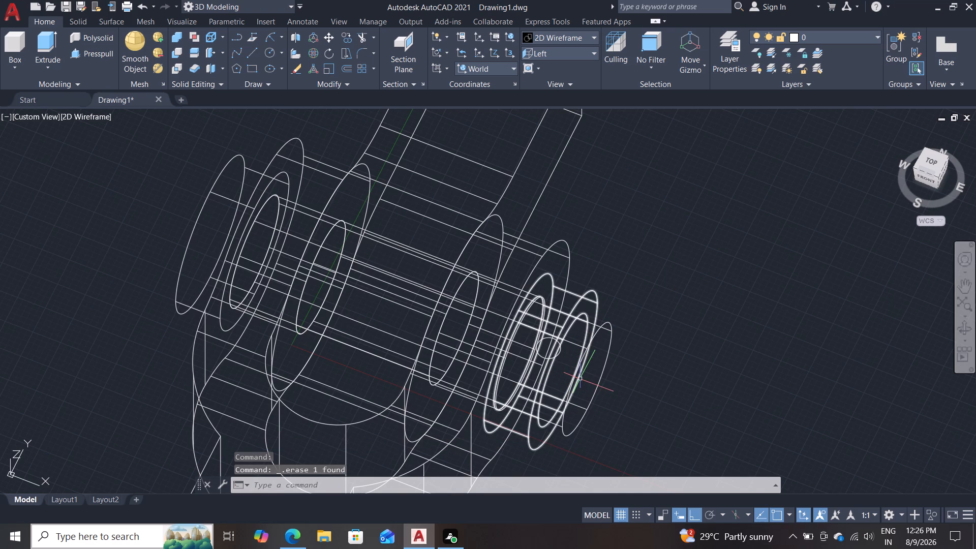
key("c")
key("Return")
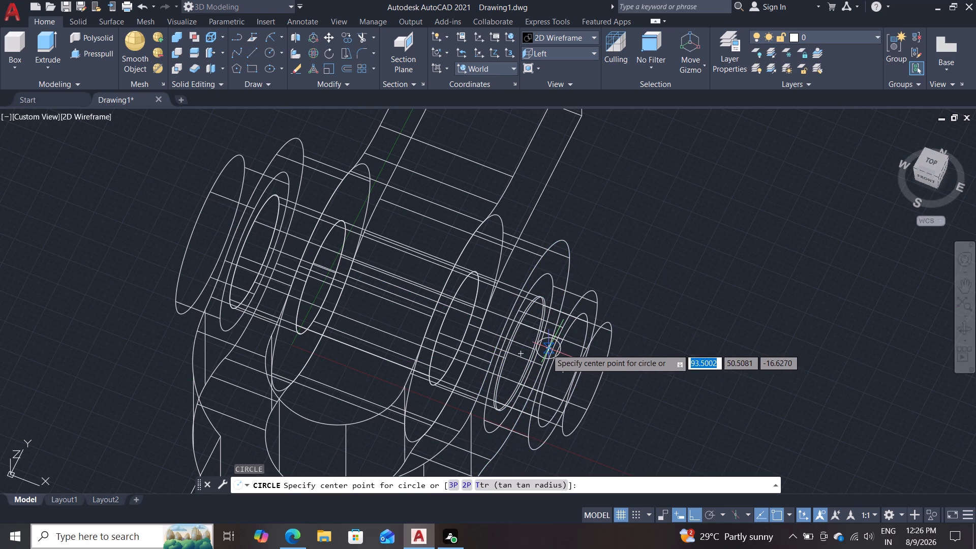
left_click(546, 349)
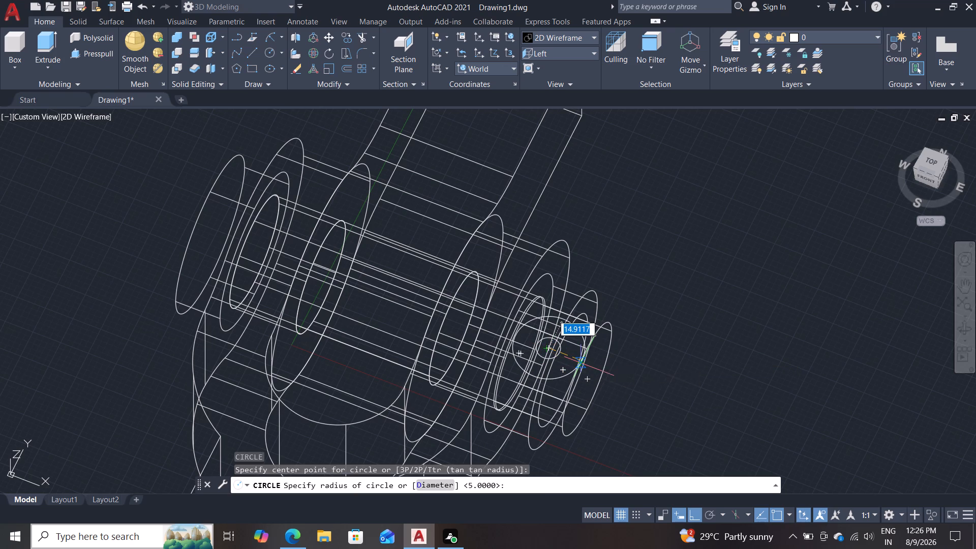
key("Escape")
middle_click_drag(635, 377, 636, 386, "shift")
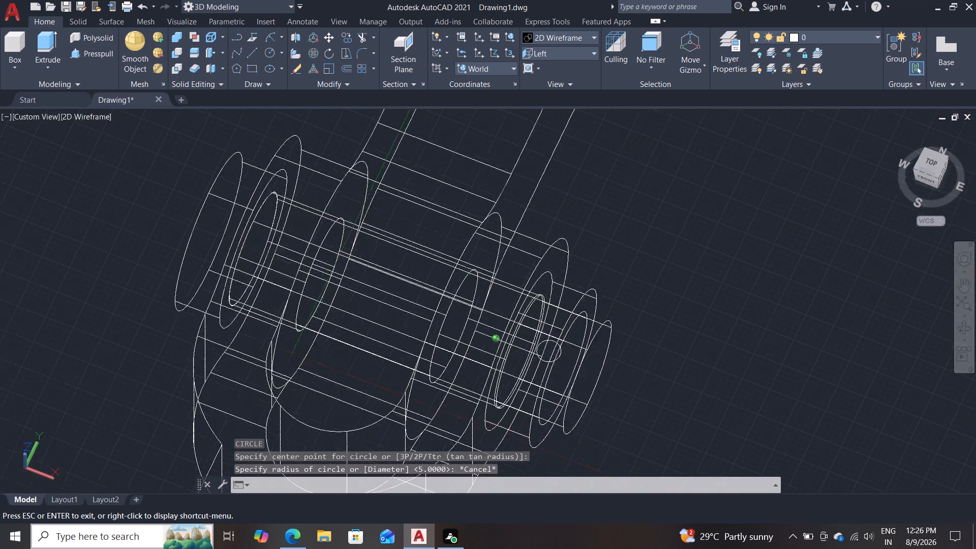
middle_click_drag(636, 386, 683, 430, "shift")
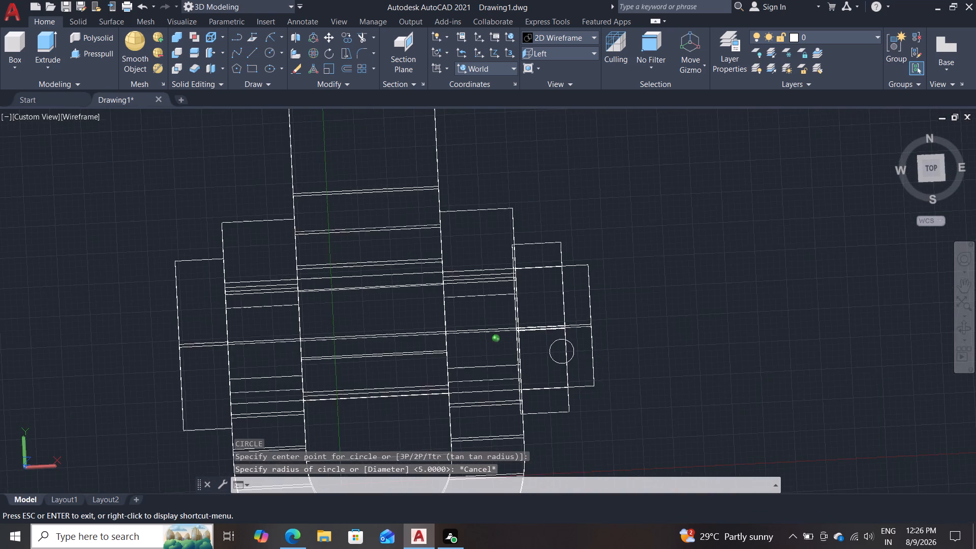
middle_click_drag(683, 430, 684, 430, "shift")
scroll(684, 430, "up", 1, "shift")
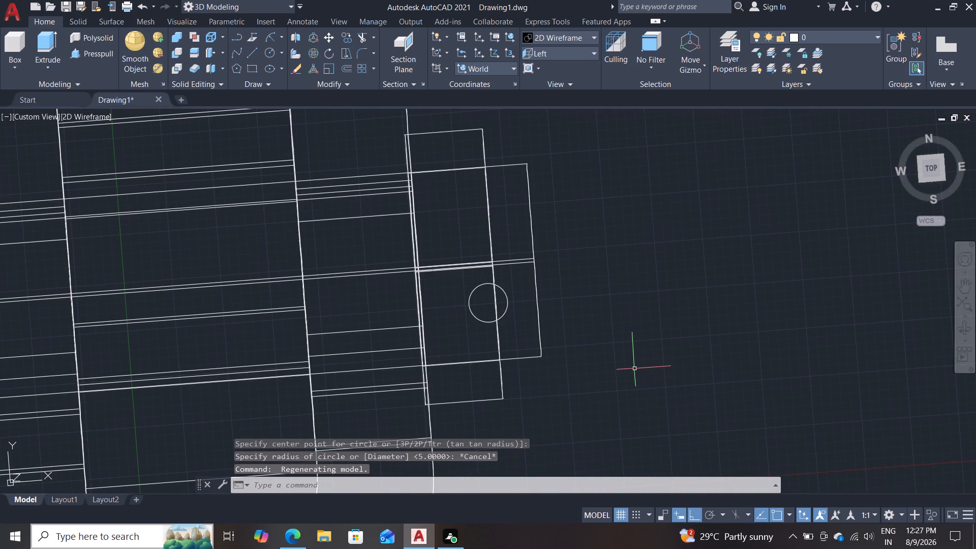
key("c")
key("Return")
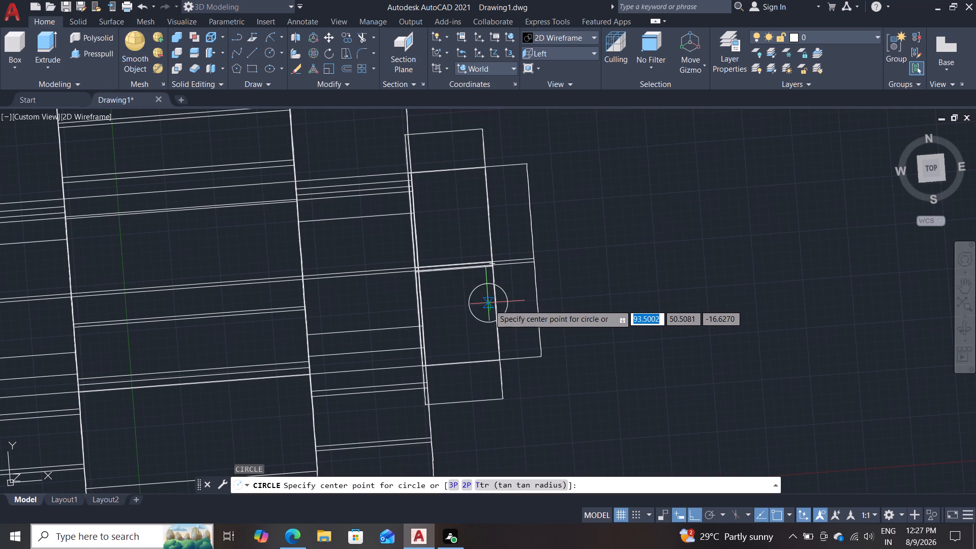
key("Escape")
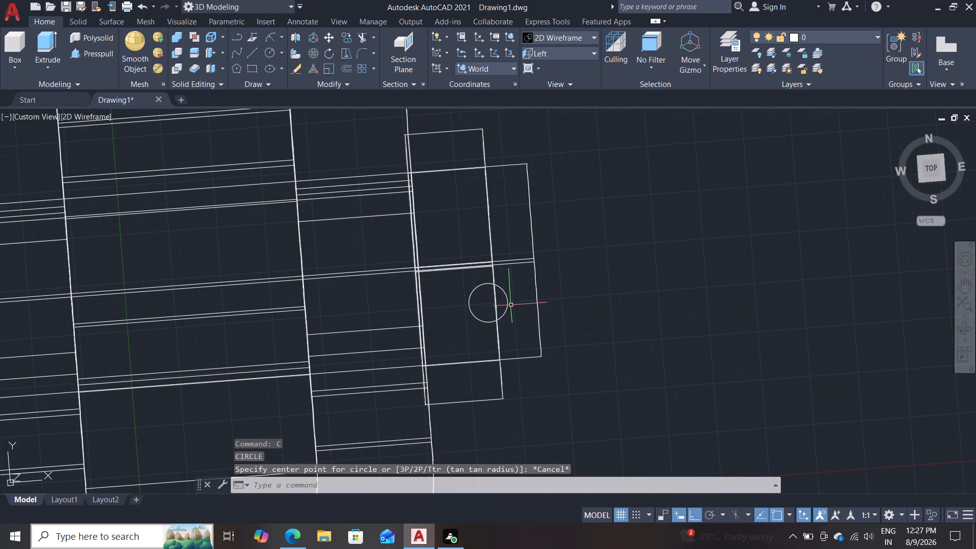
Delete the remaining radius 5 circle on the collar, which sits off the pin's axis in top view.
left_click(507, 305)
key("Delete")
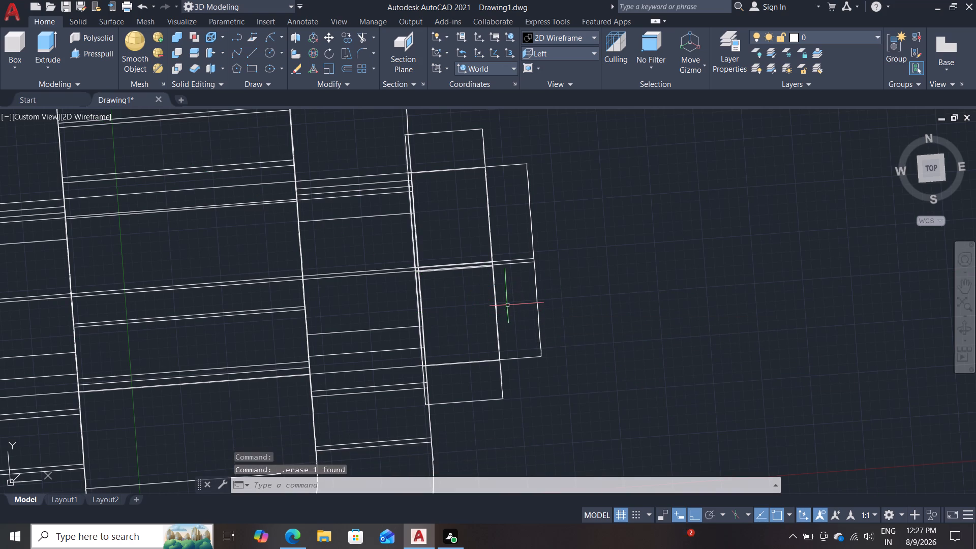
Draw a circle of radius 5 centred on the collar's outer edge, in line with the pin's axis.
key("c")
key("Return")
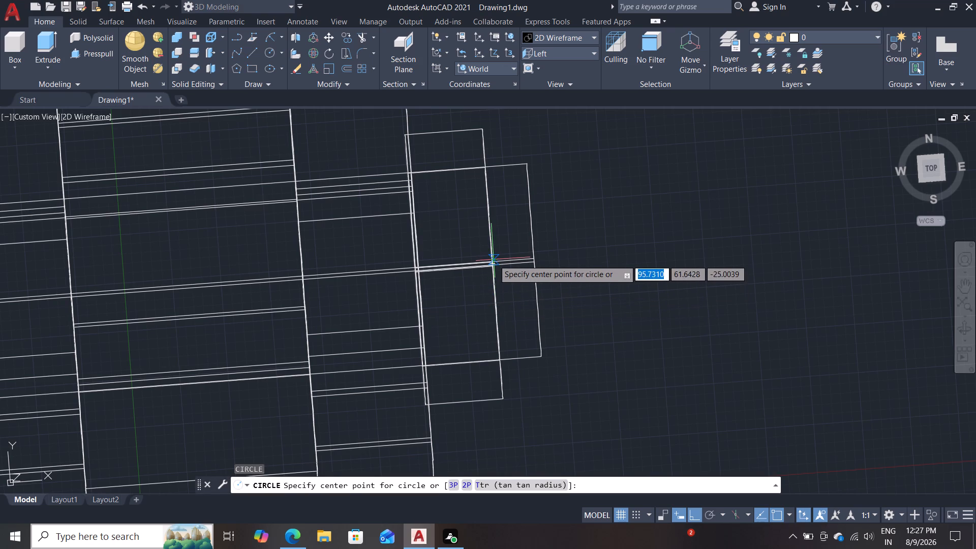
left_click(493, 263)
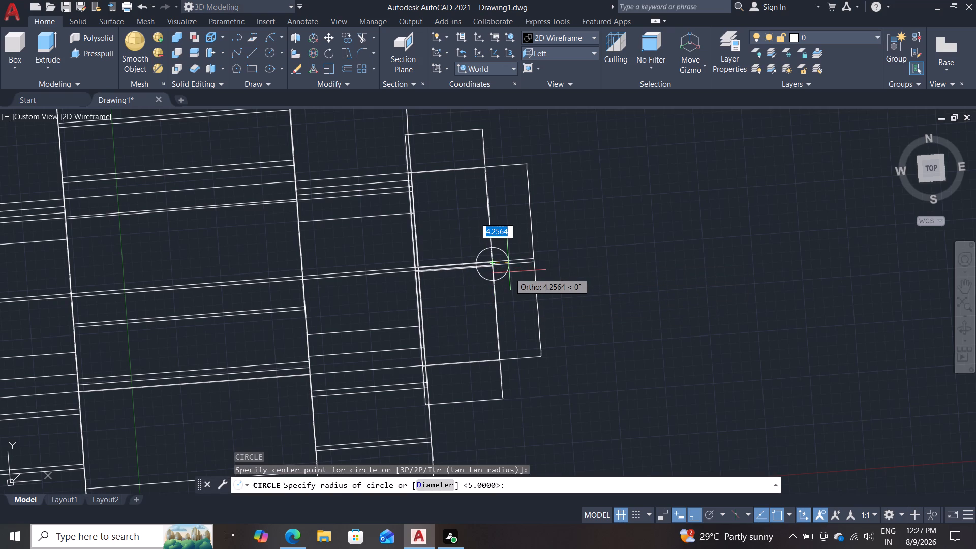
key("5")
key("Return")
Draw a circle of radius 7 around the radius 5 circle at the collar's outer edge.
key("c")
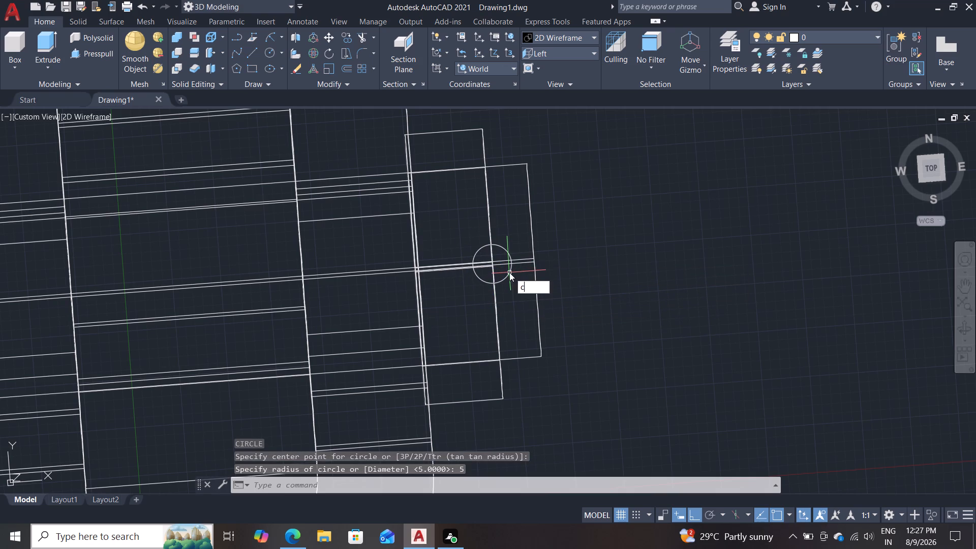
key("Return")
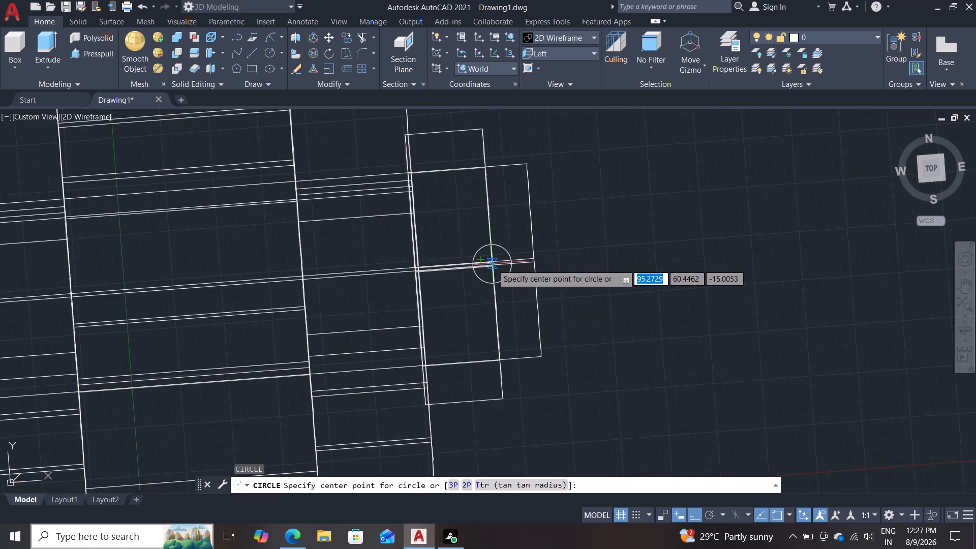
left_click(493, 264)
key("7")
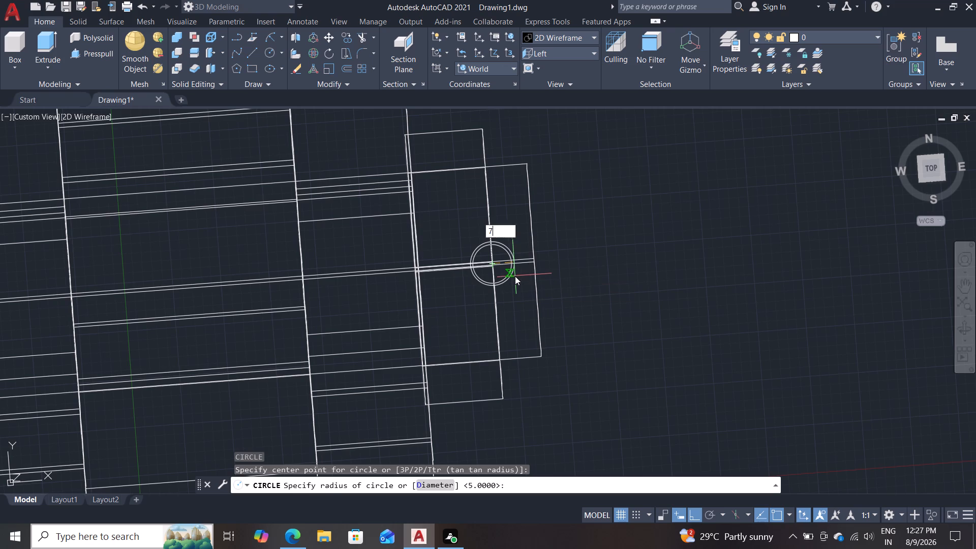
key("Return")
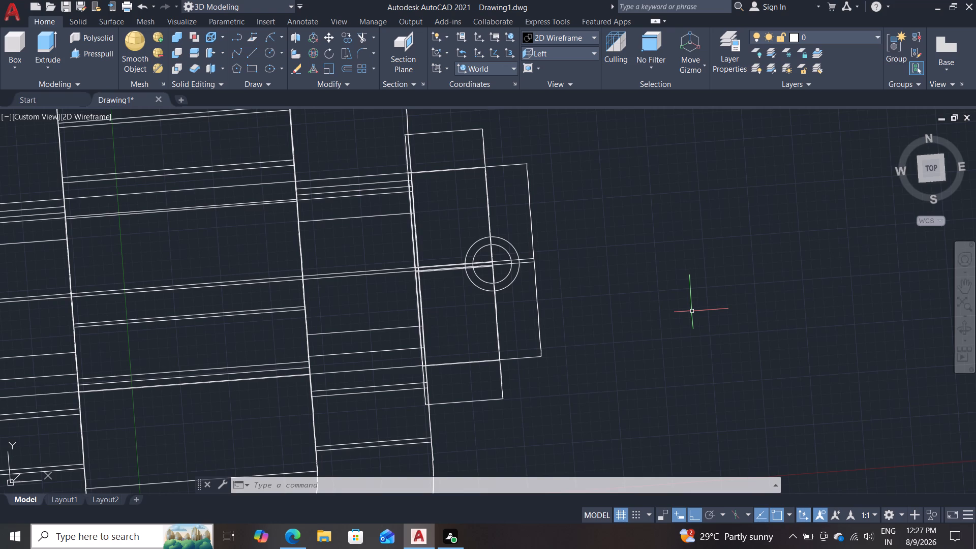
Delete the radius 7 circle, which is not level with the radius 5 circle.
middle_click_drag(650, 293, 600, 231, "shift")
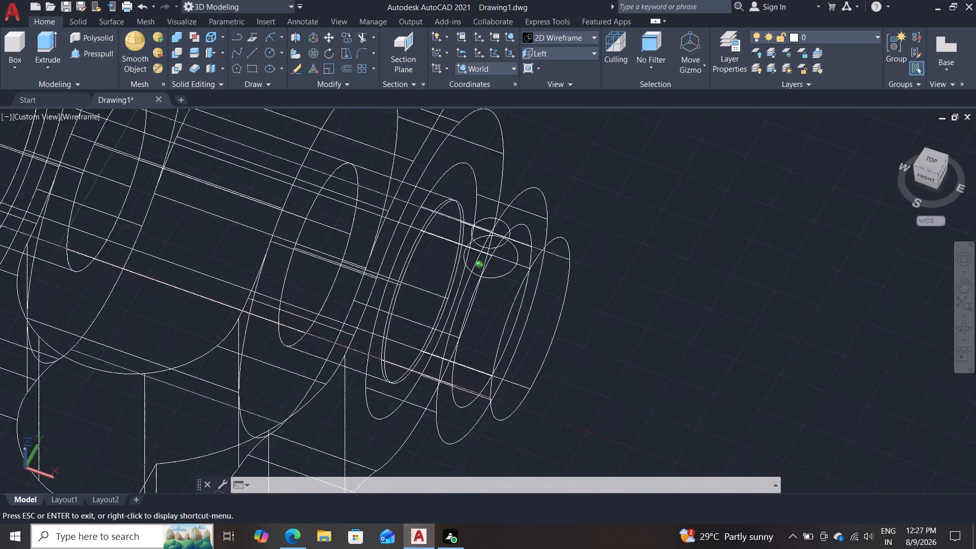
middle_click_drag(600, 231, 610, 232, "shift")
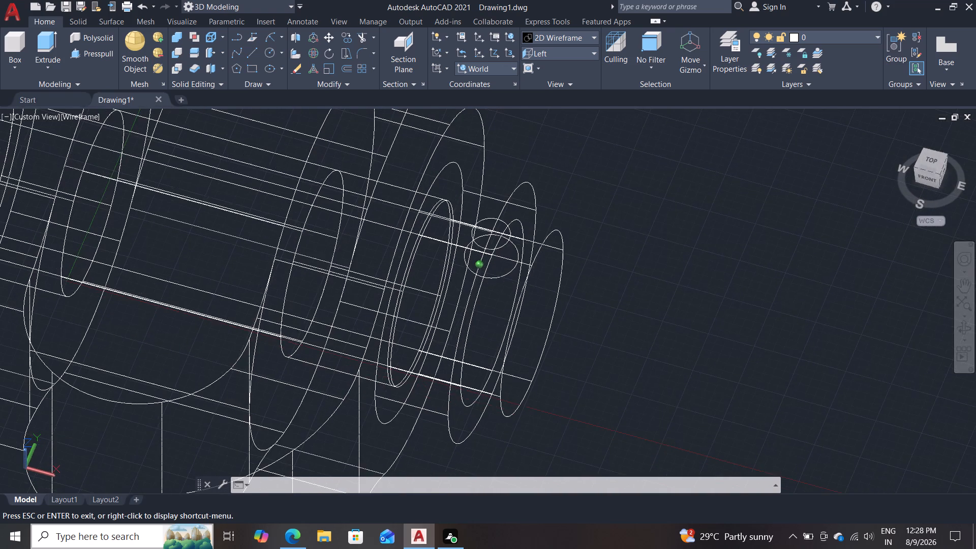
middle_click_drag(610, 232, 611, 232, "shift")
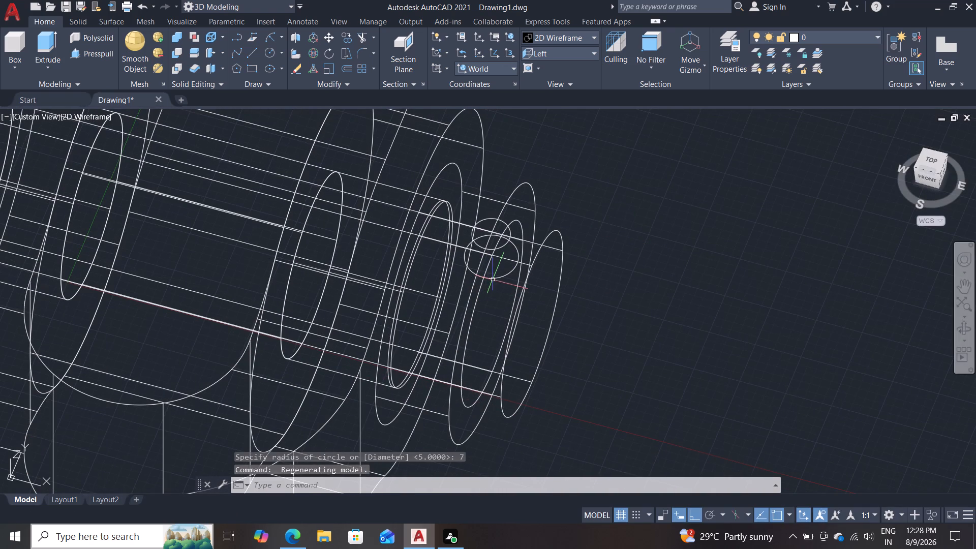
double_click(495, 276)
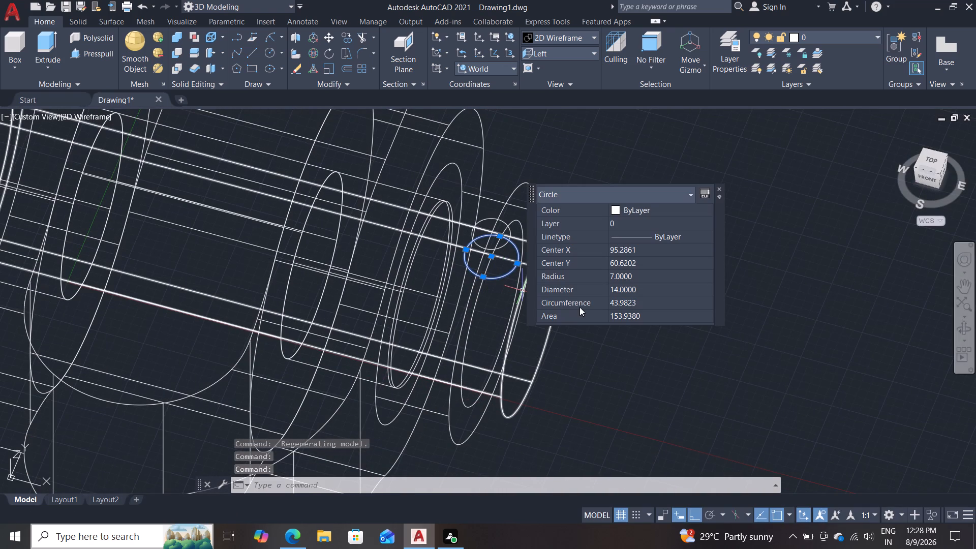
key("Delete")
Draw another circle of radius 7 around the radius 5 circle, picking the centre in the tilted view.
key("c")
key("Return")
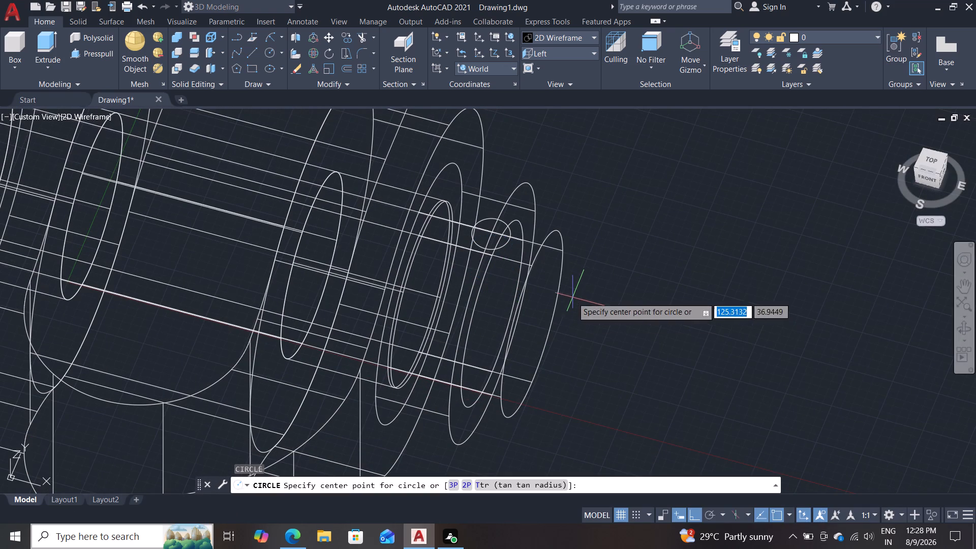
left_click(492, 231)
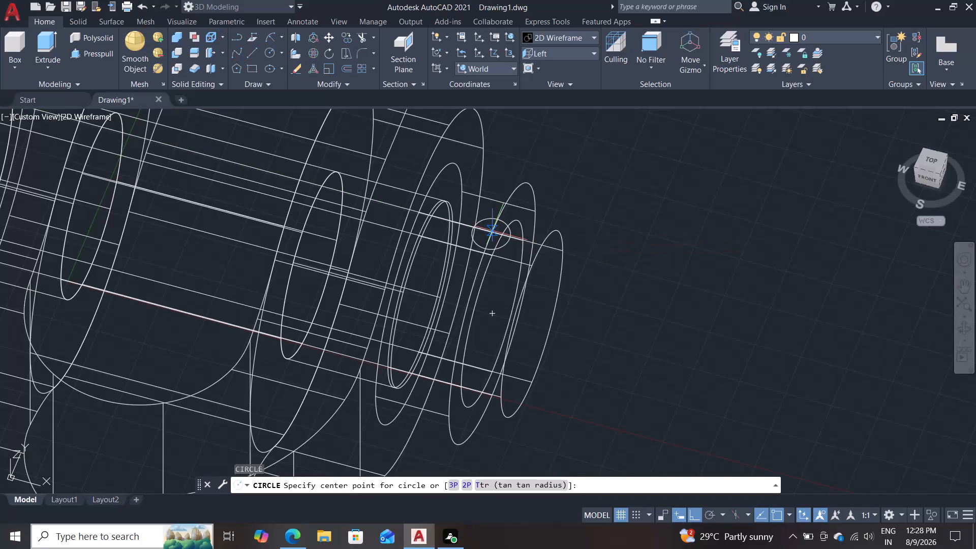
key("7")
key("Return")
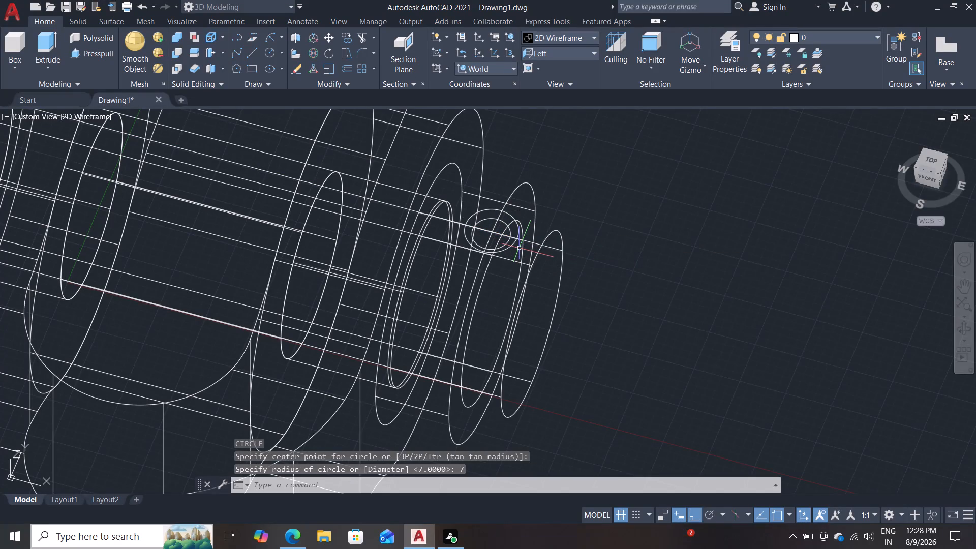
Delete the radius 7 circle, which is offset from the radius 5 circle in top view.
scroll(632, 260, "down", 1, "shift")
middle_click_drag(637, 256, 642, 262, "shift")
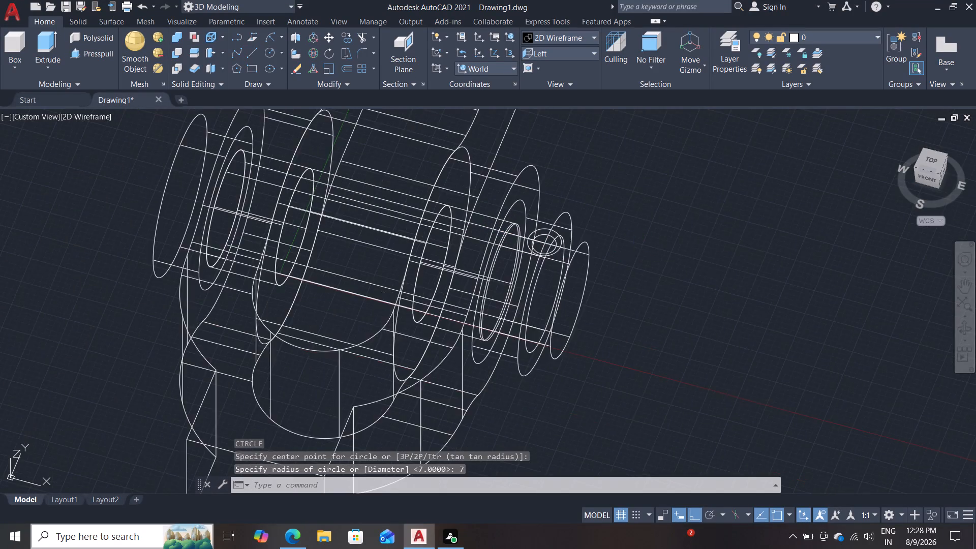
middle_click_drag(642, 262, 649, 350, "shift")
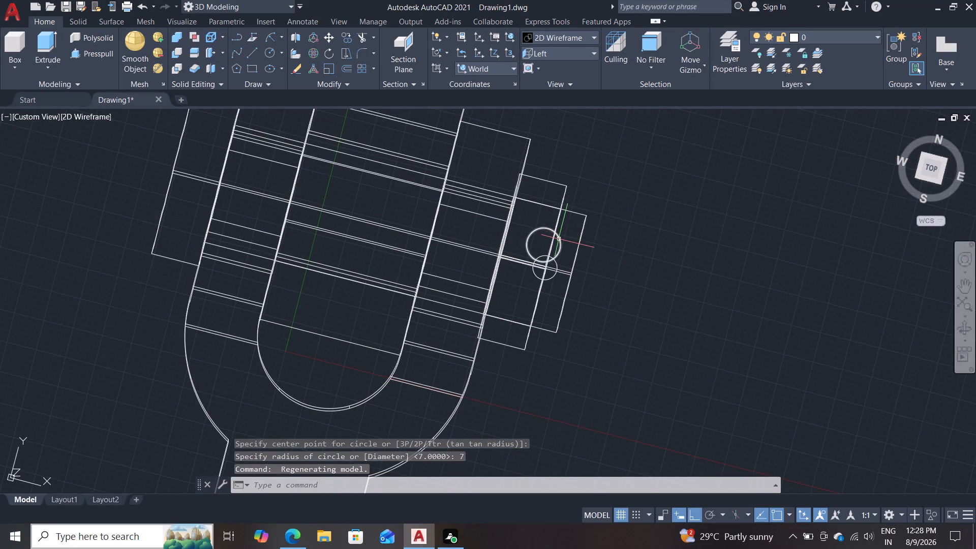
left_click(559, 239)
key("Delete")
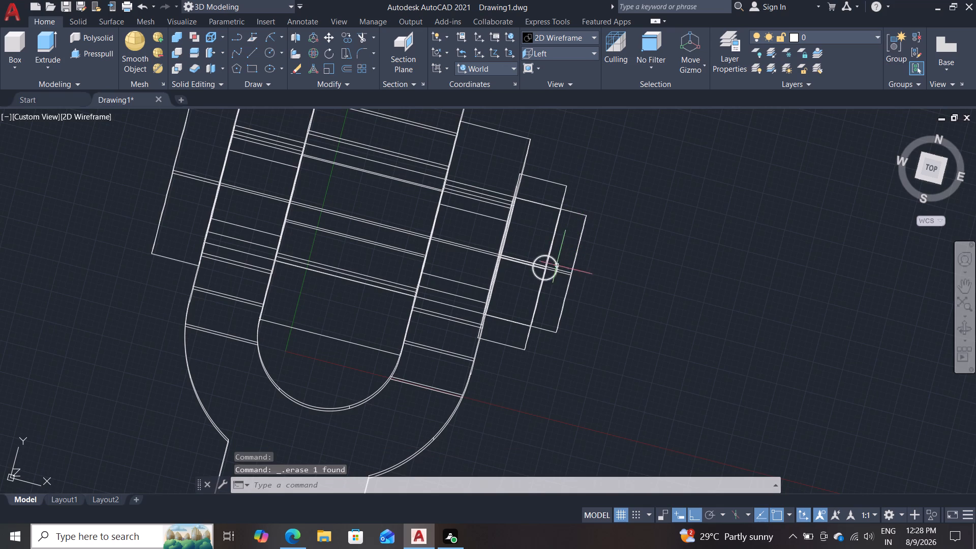
Draw a circle of radius 7 concentric with the radius 5 circle at the collar's outer edge.
key("c")
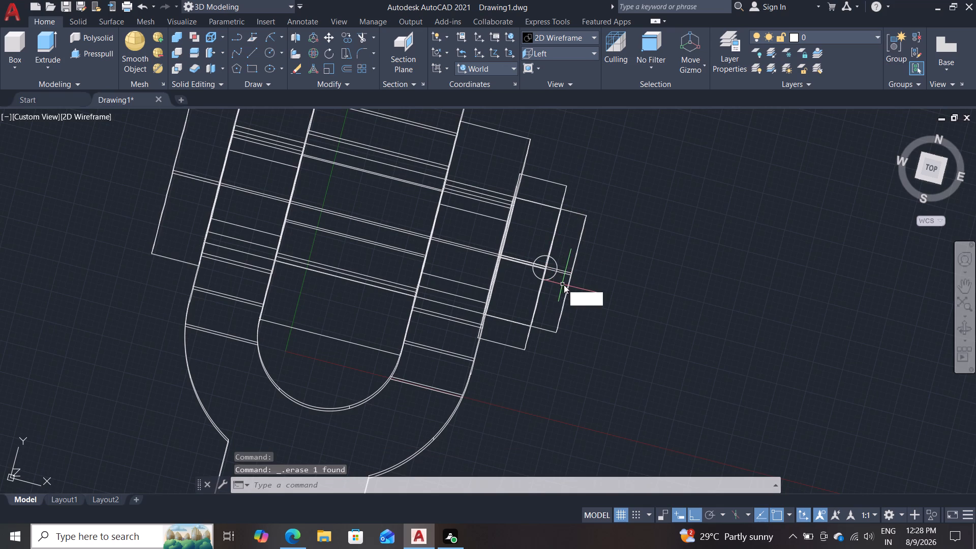
key("Return")
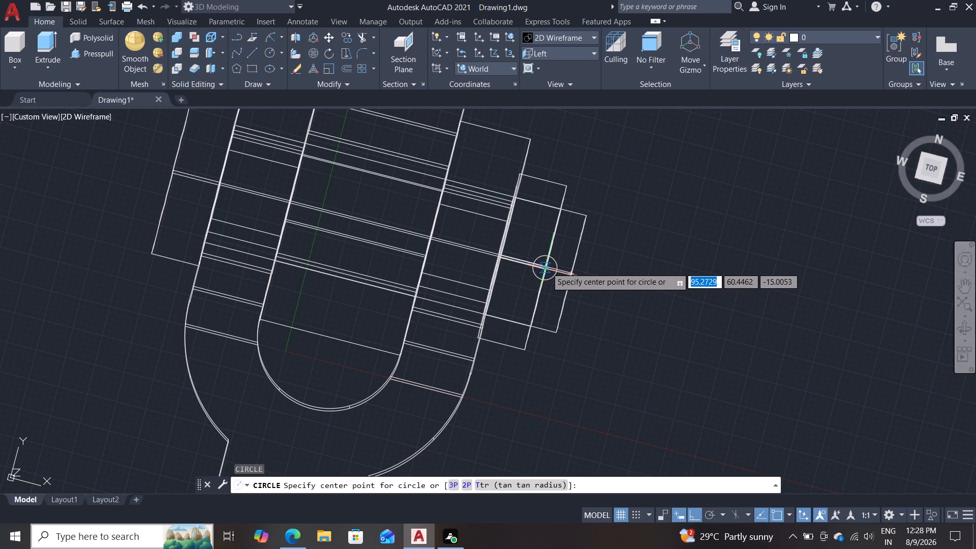
left_click(546, 267)
key("7")
key("Return")
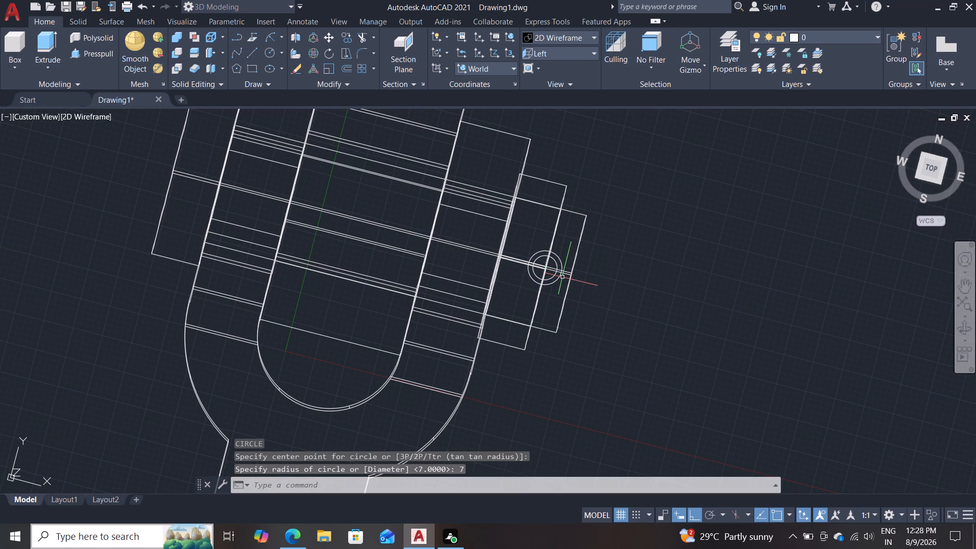
Switch the visual style to Shades of Gray.
middle_click_drag(613, 297, 595, 228, "shift")
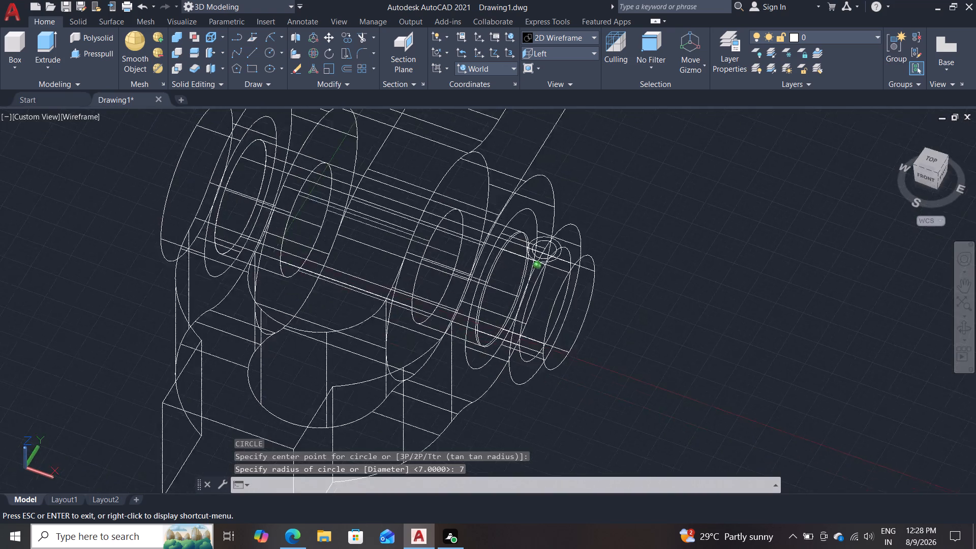
middle_click_drag(595, 228, 567, 279, "shift")
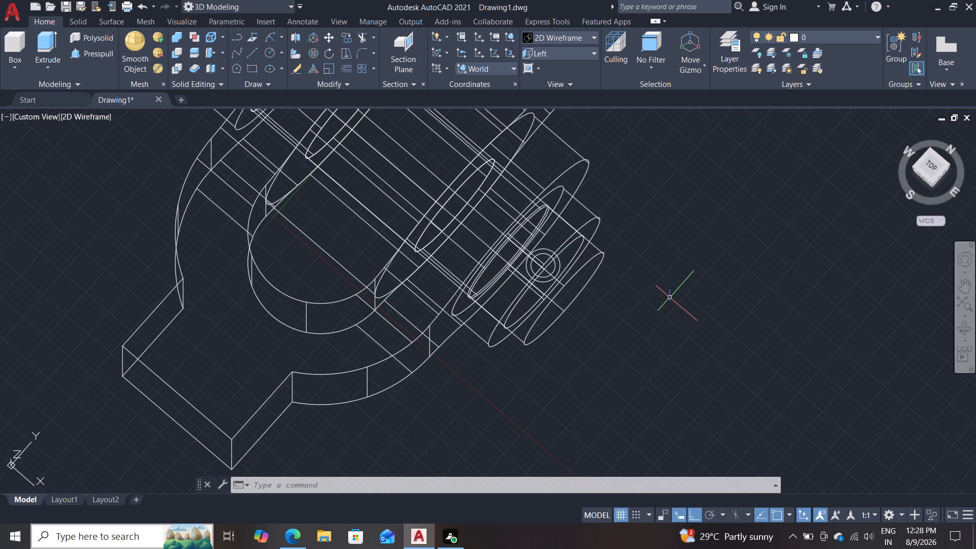
left_click(543, 35)
left_click(646, 115)
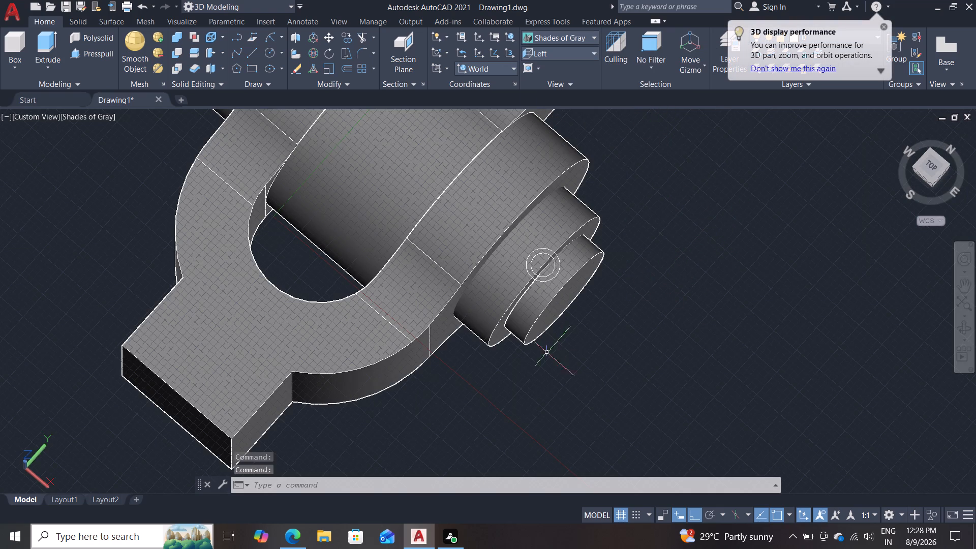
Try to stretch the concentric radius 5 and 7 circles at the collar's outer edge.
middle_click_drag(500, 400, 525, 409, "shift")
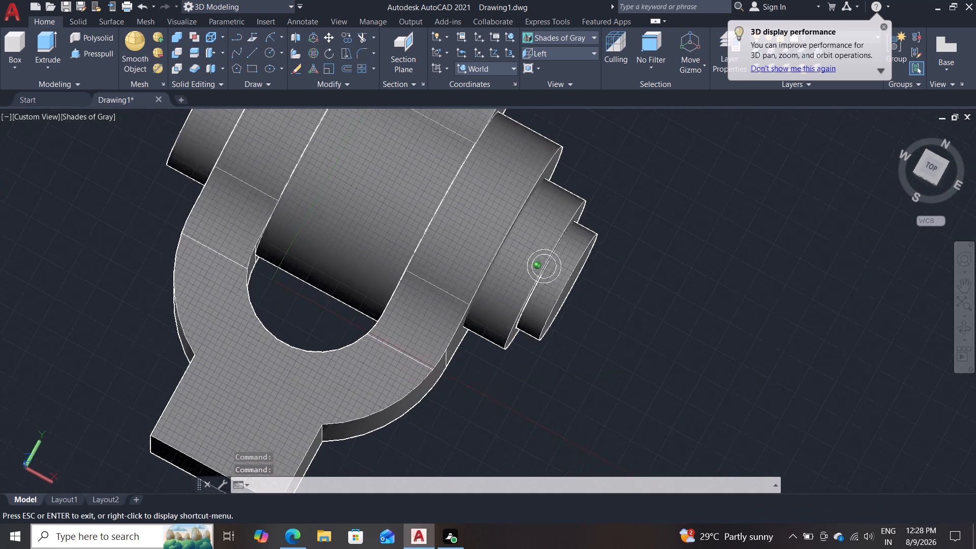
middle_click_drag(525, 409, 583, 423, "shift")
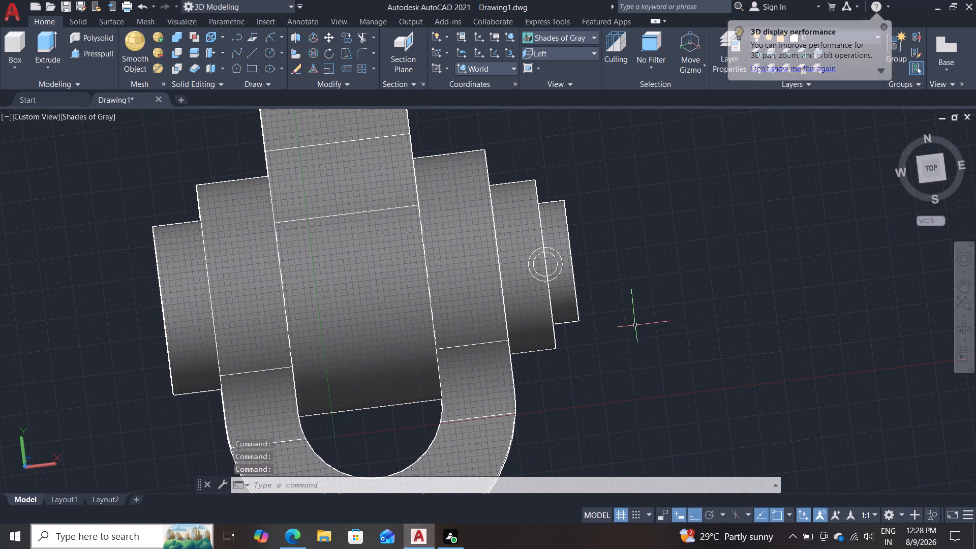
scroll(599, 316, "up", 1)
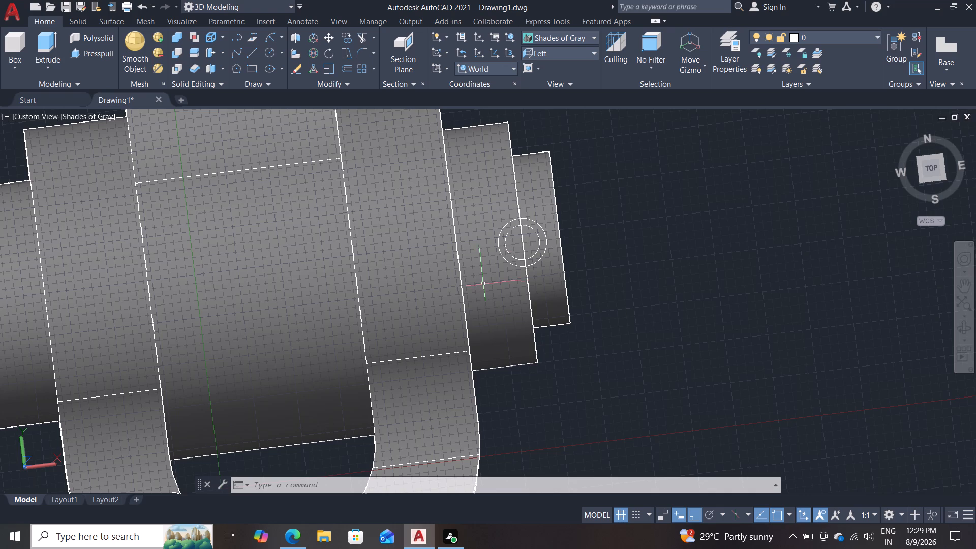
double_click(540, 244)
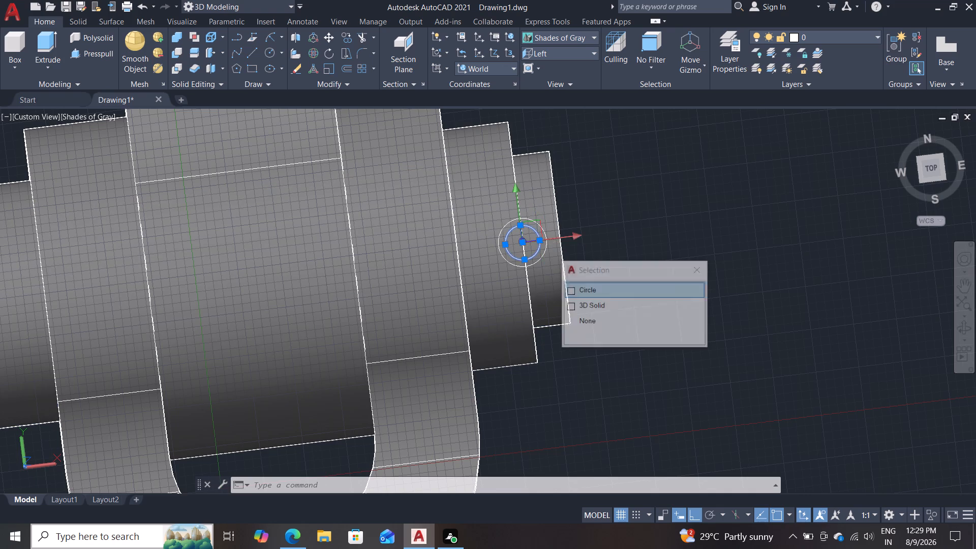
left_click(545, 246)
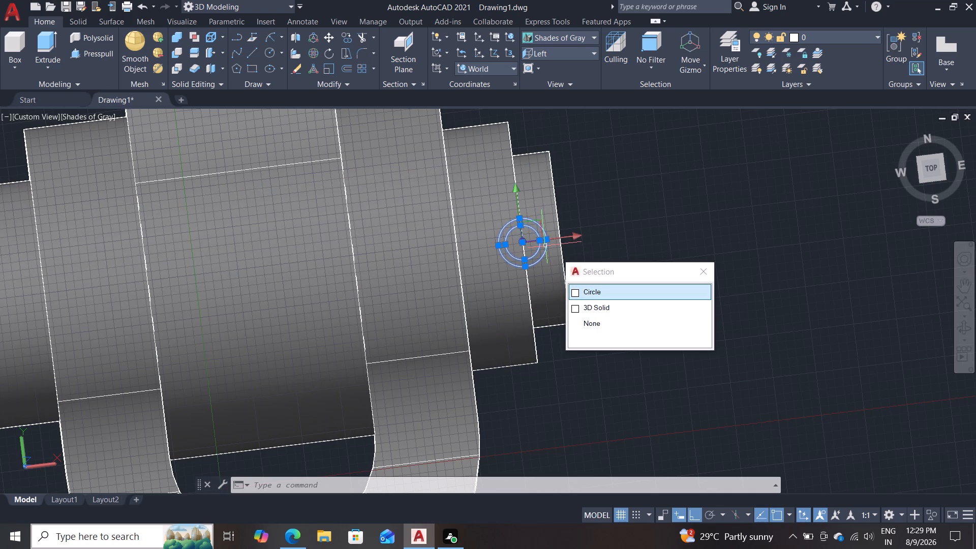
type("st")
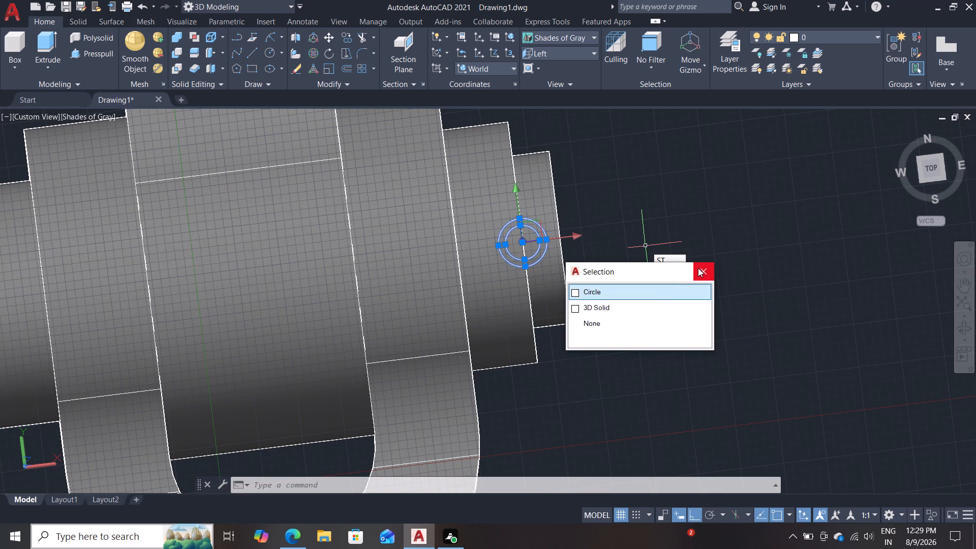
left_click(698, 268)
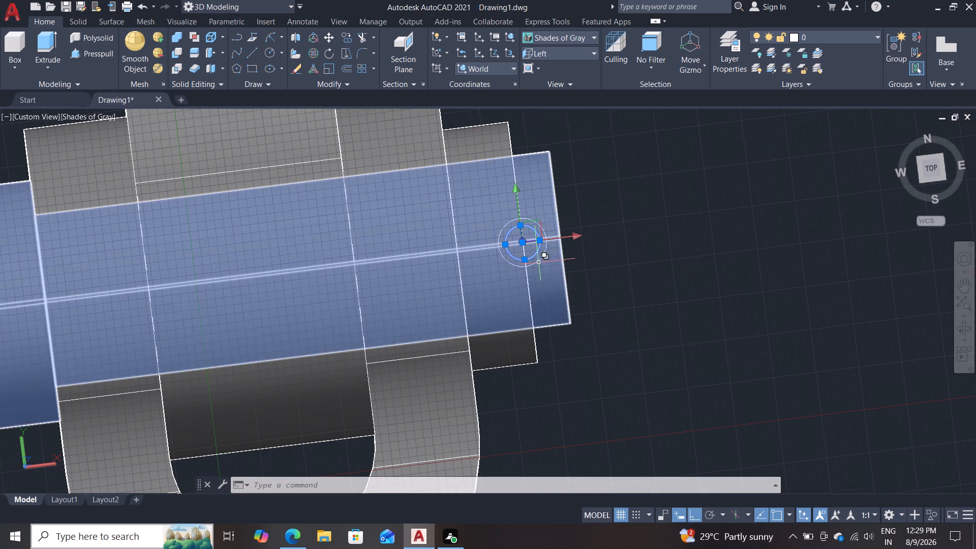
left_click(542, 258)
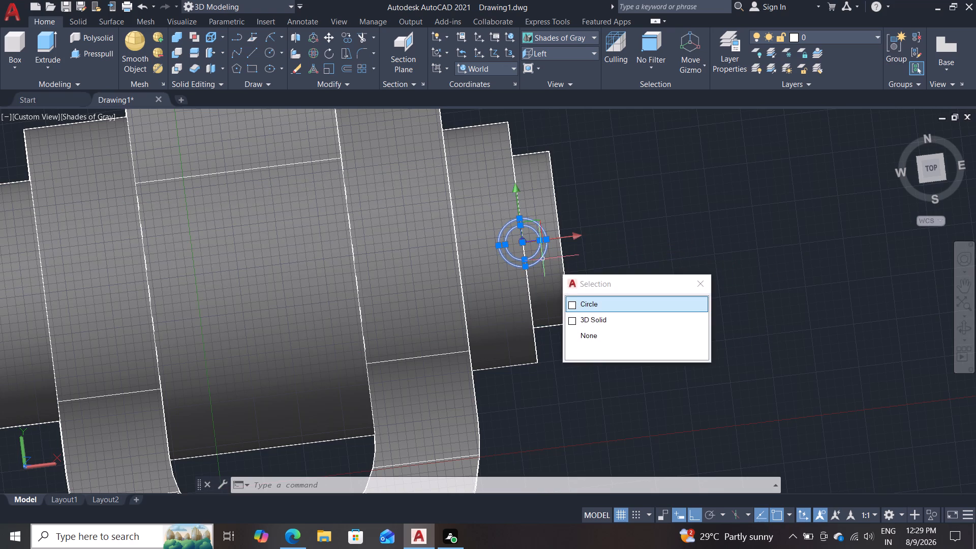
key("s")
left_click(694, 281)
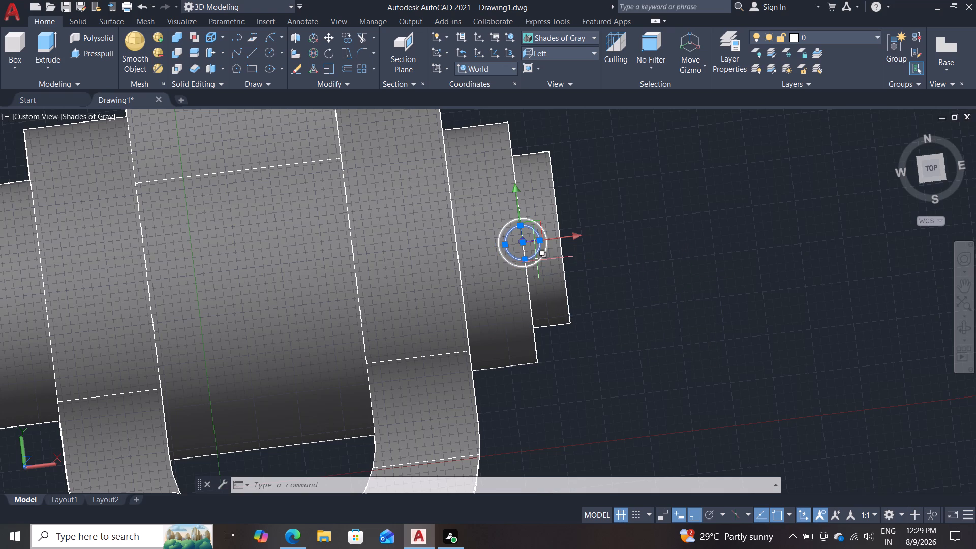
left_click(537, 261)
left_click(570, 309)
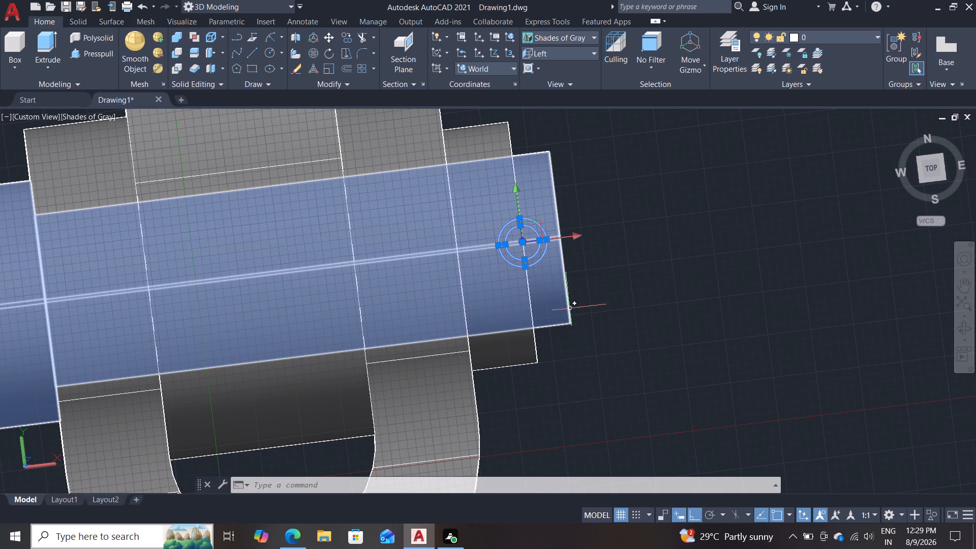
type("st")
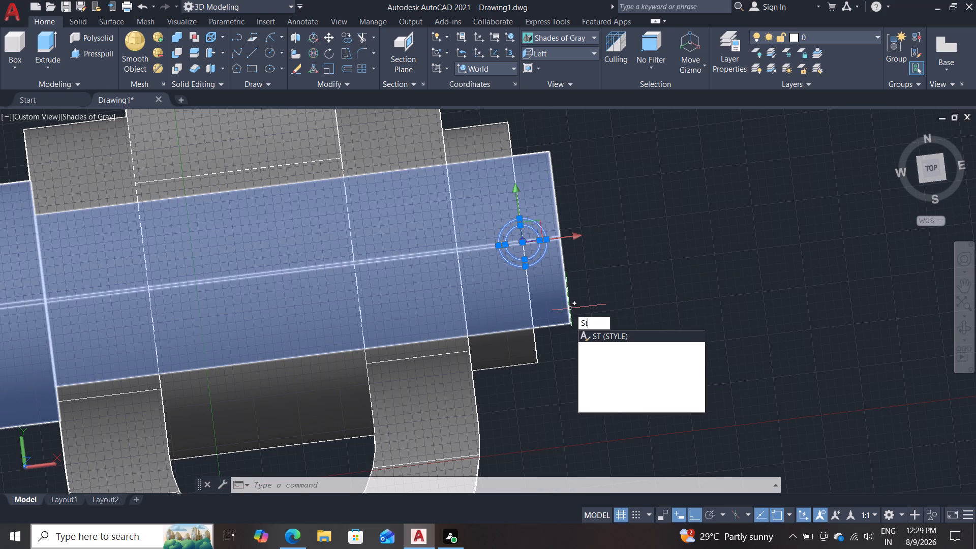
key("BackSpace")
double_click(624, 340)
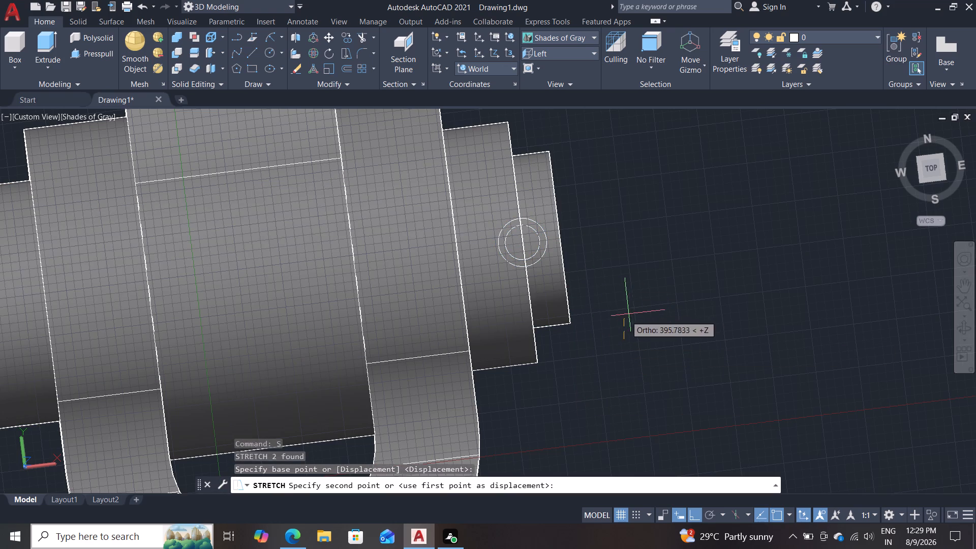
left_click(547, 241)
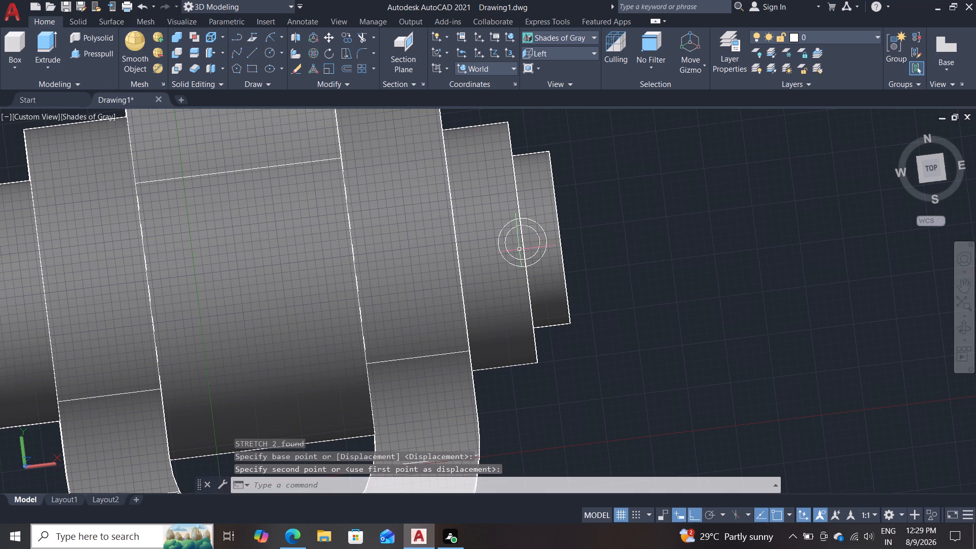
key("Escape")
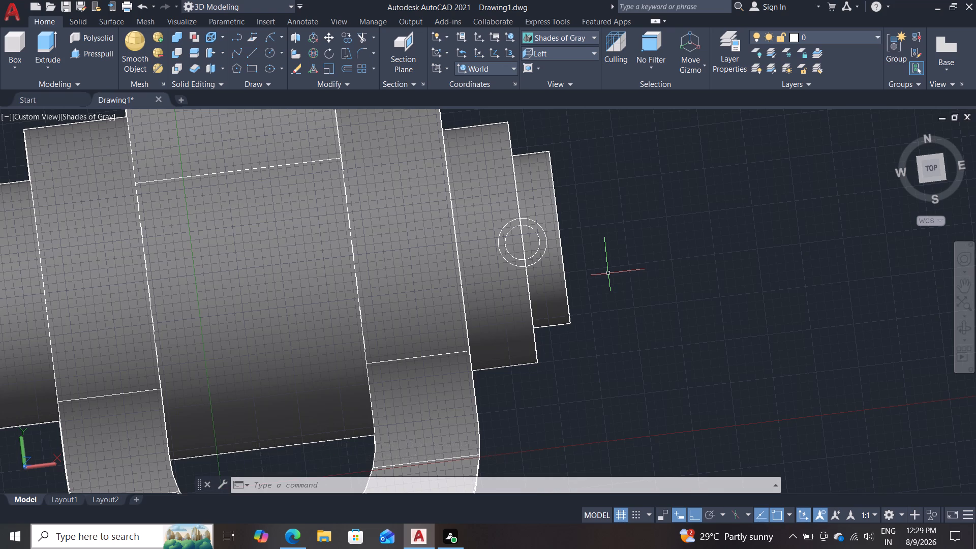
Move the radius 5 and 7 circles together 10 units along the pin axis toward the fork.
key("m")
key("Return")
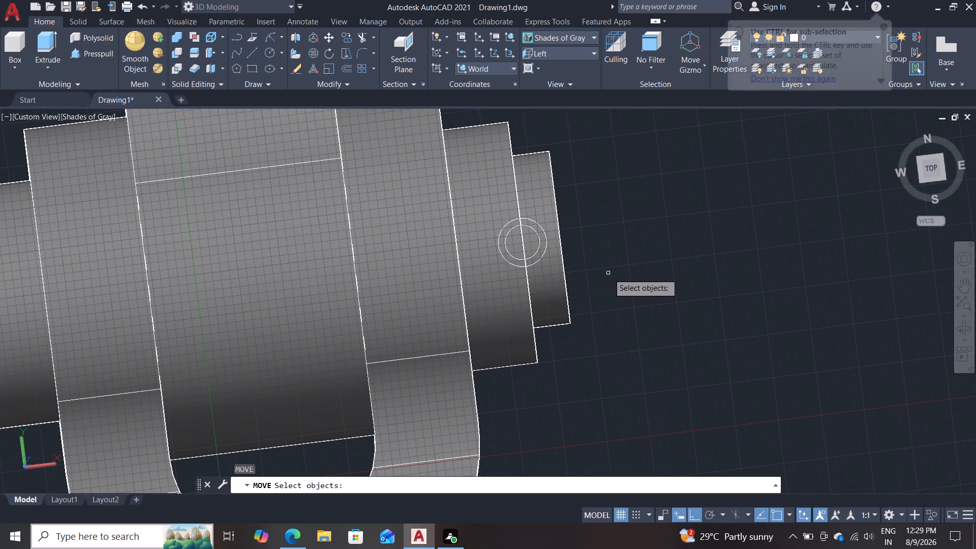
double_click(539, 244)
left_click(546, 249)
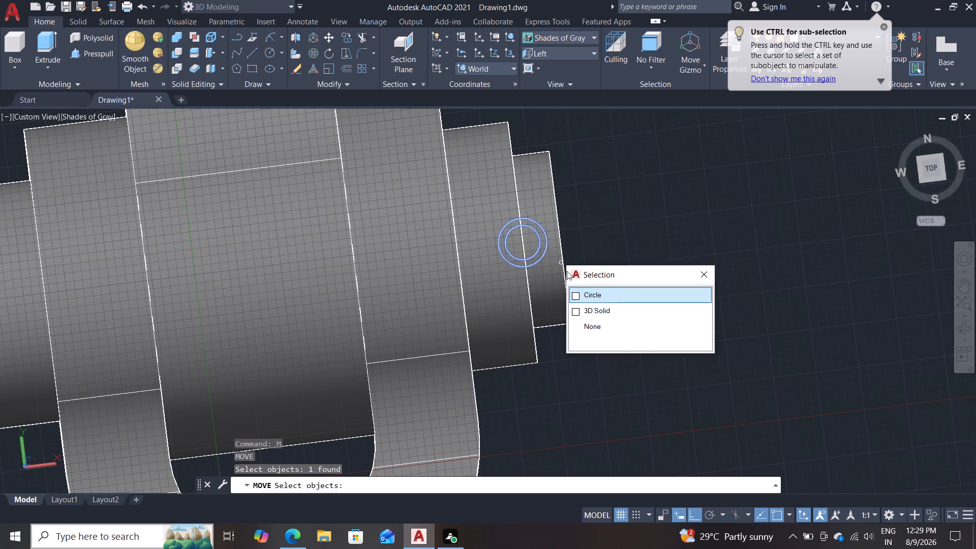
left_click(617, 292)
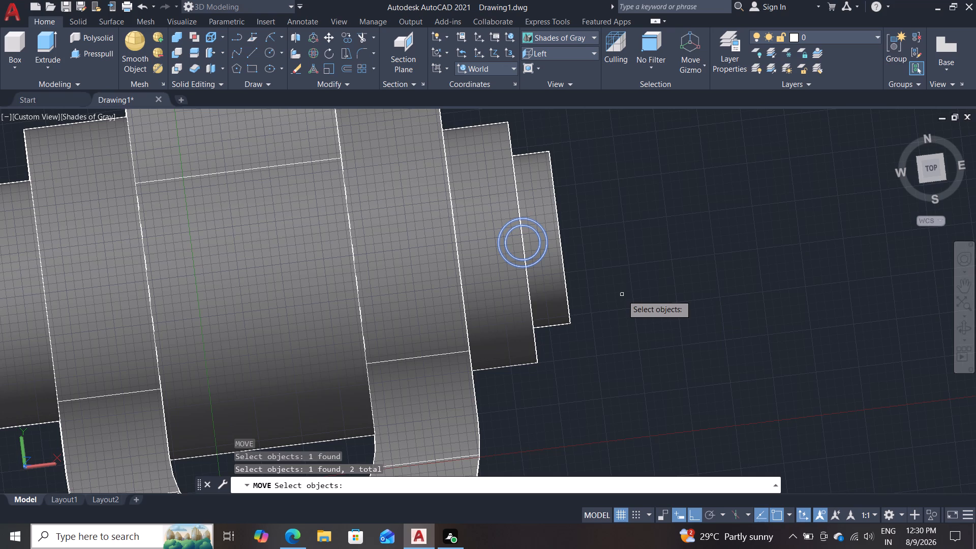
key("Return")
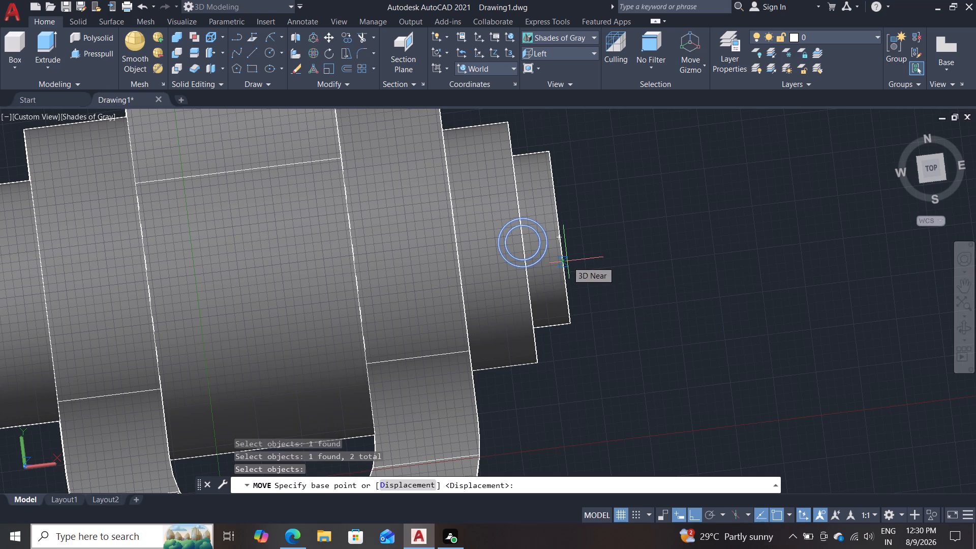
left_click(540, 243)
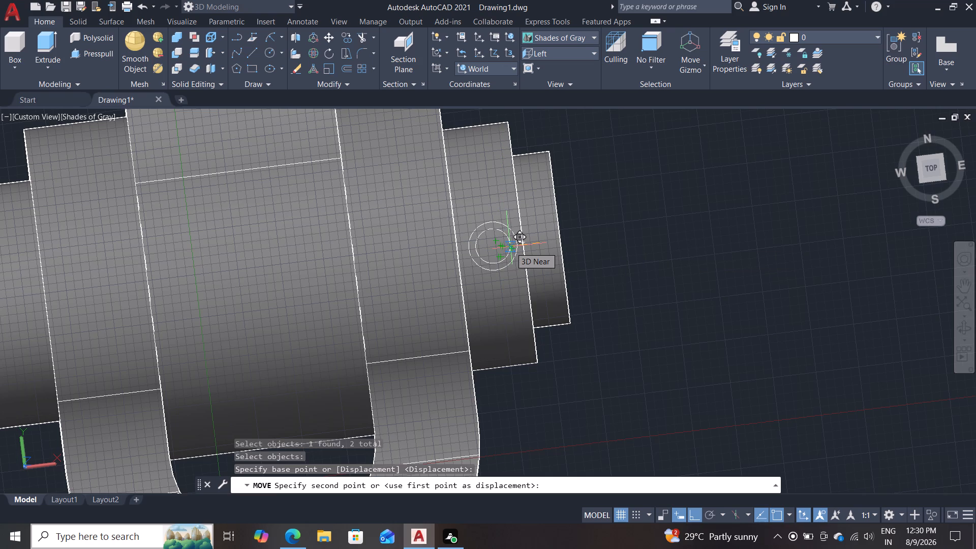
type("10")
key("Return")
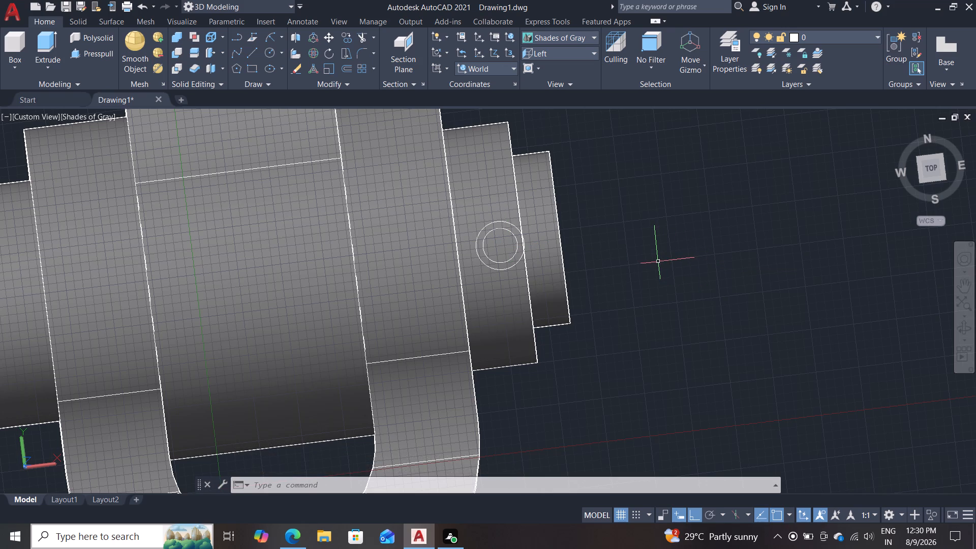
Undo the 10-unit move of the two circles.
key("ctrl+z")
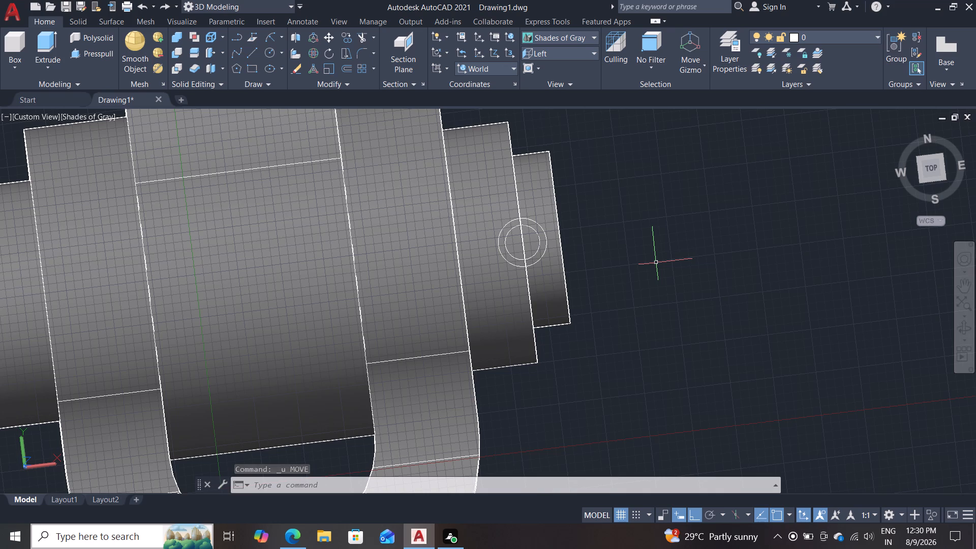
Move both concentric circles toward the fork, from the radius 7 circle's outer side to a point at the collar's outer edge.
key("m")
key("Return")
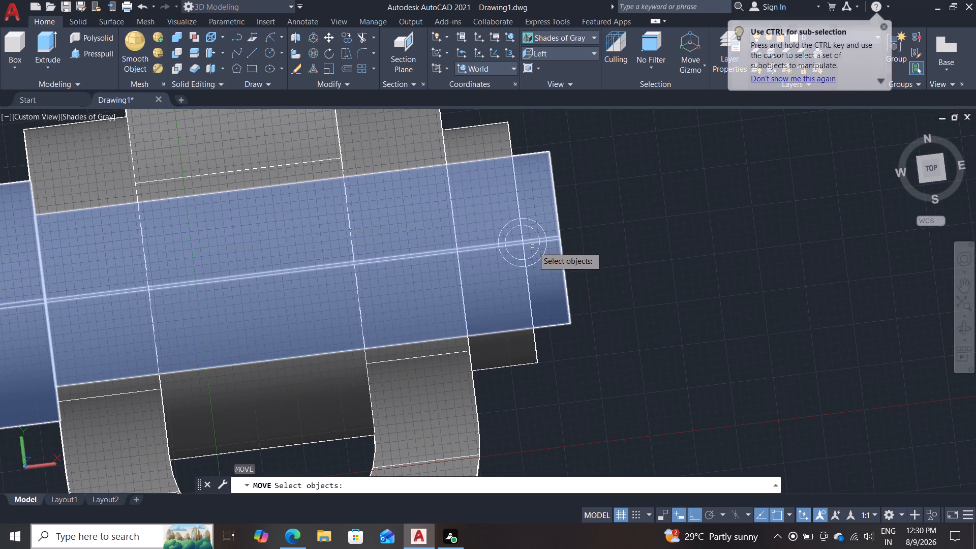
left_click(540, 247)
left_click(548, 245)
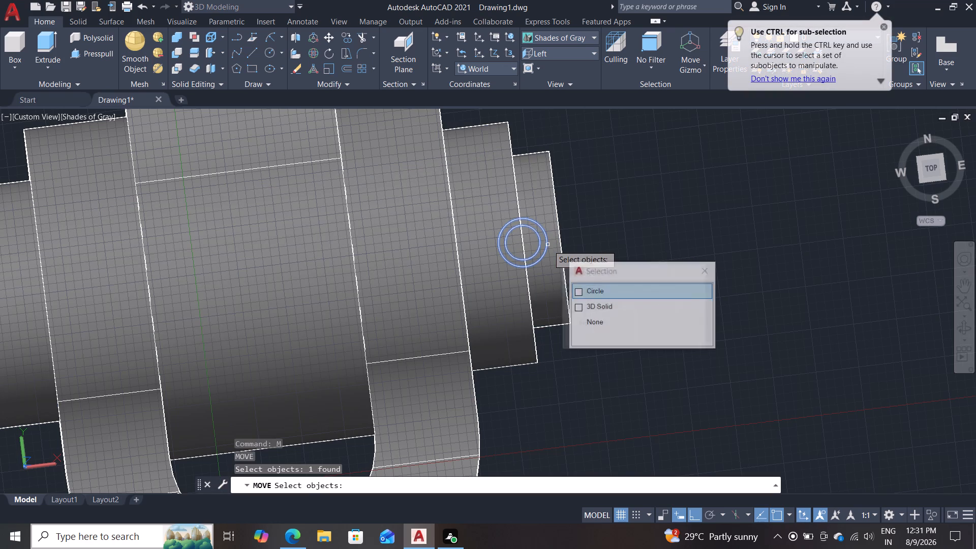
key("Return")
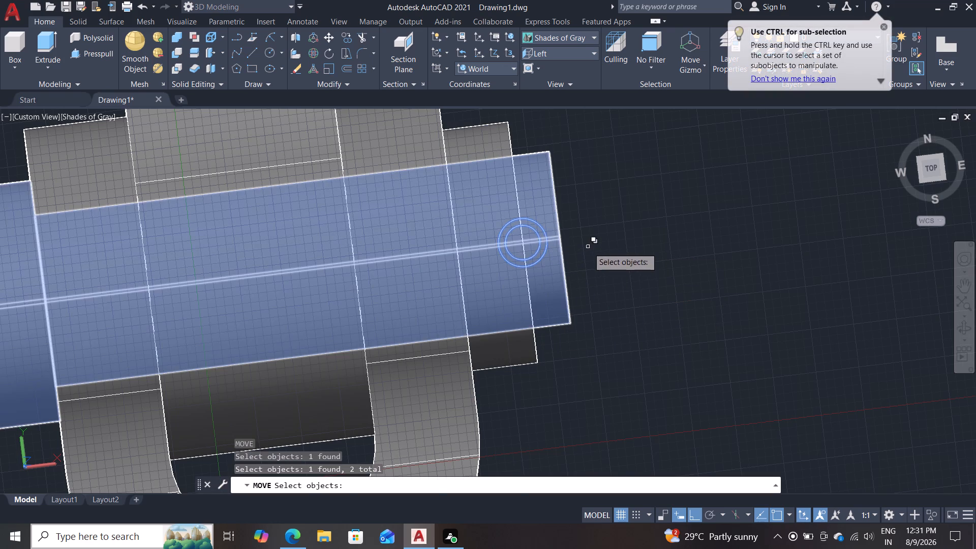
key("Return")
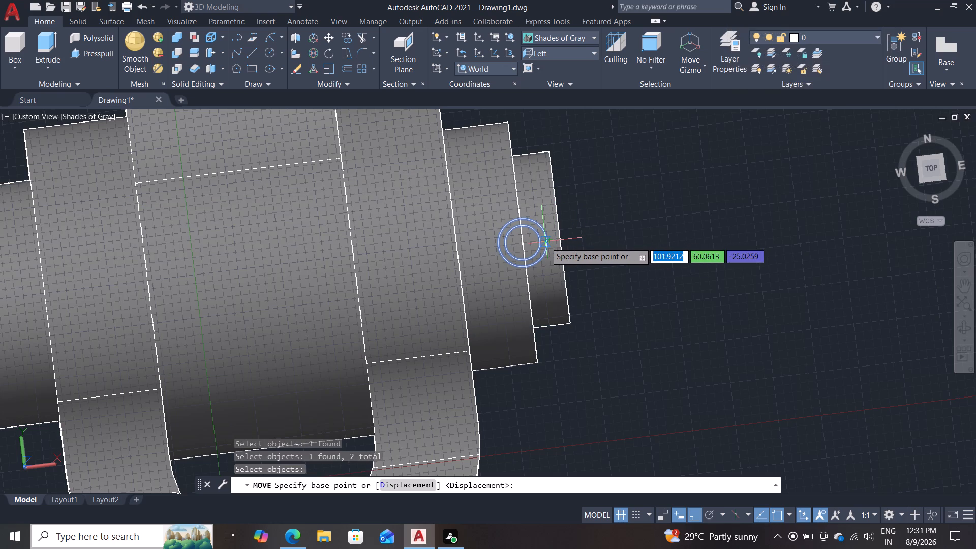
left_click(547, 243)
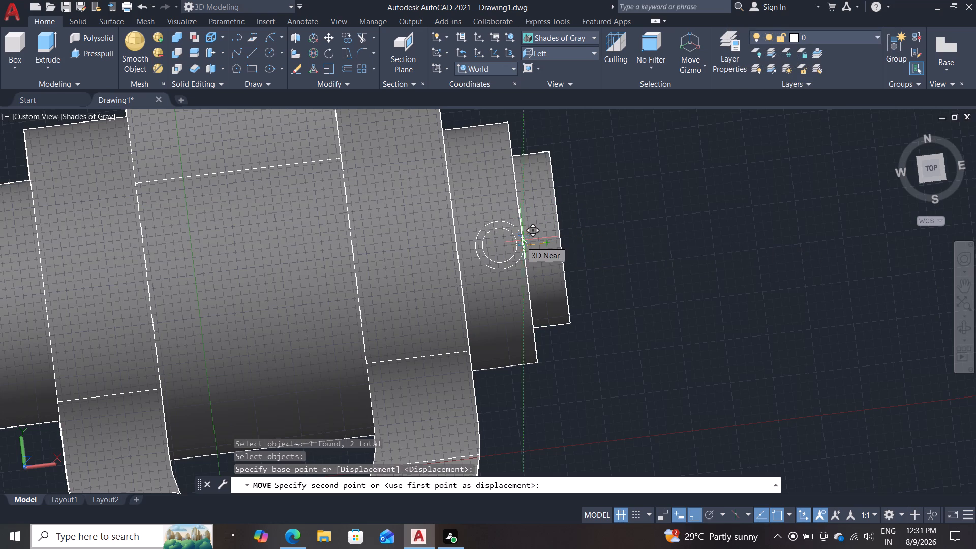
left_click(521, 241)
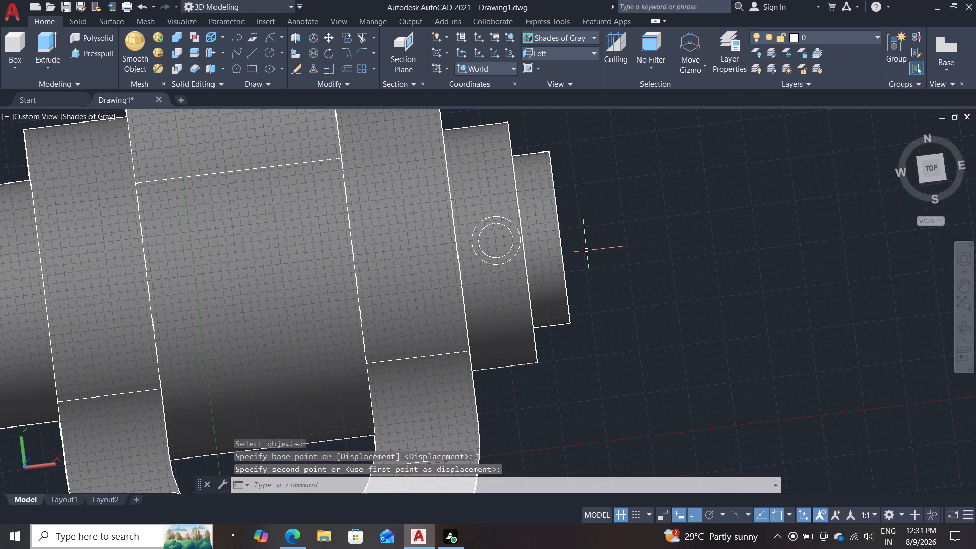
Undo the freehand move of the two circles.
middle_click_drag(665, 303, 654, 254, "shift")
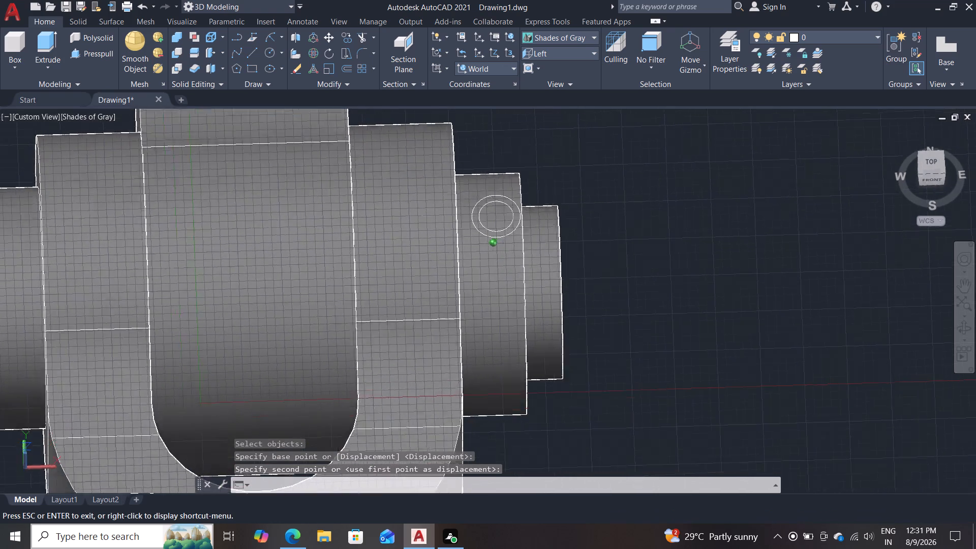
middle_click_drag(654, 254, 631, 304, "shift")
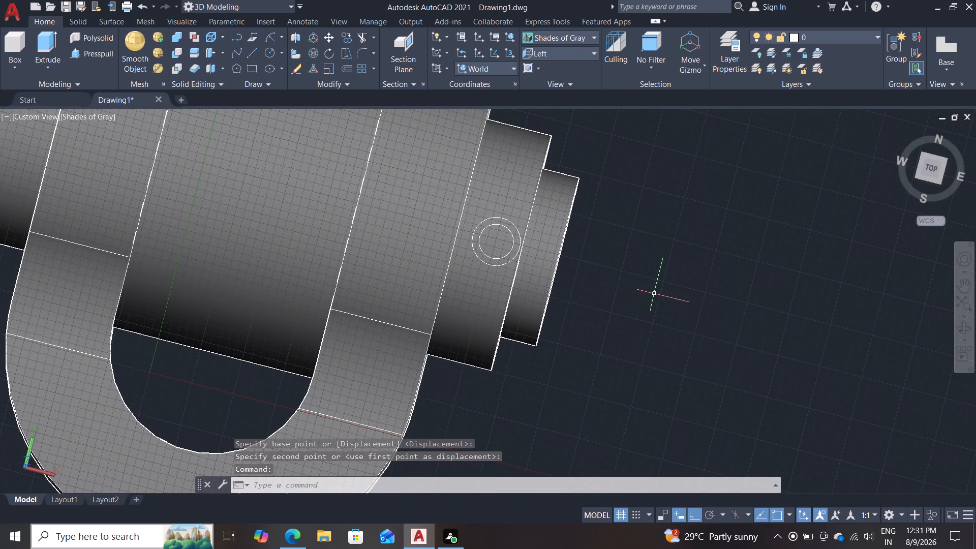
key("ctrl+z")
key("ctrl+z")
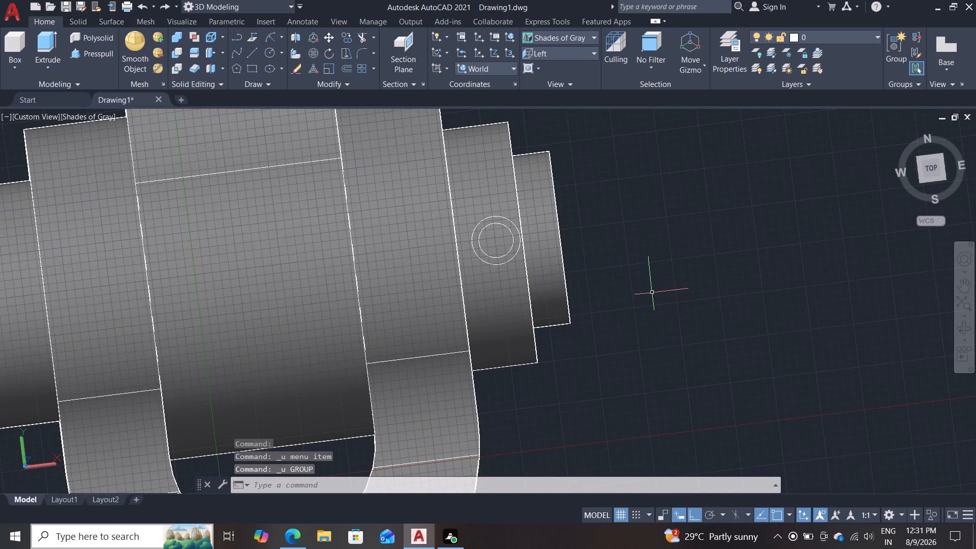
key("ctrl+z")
Examine the two circles' position relative to the collar from the front and from the pin's end.
middle_click_drag(648, 339, 629, 235, "shift")
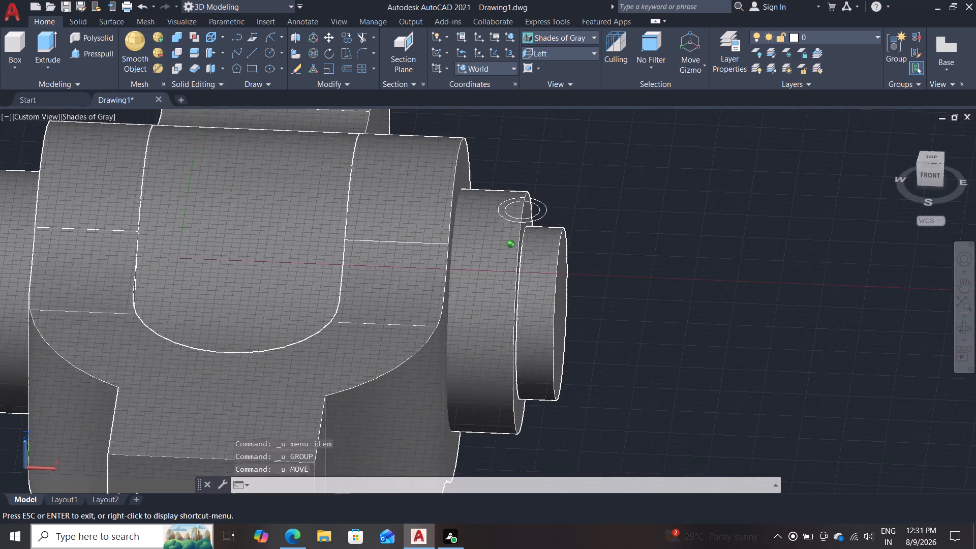
middle_click_drag(629, 235, 627, 218, "shift")
middle_click_drag(628, 280, 613, 198, "shift")
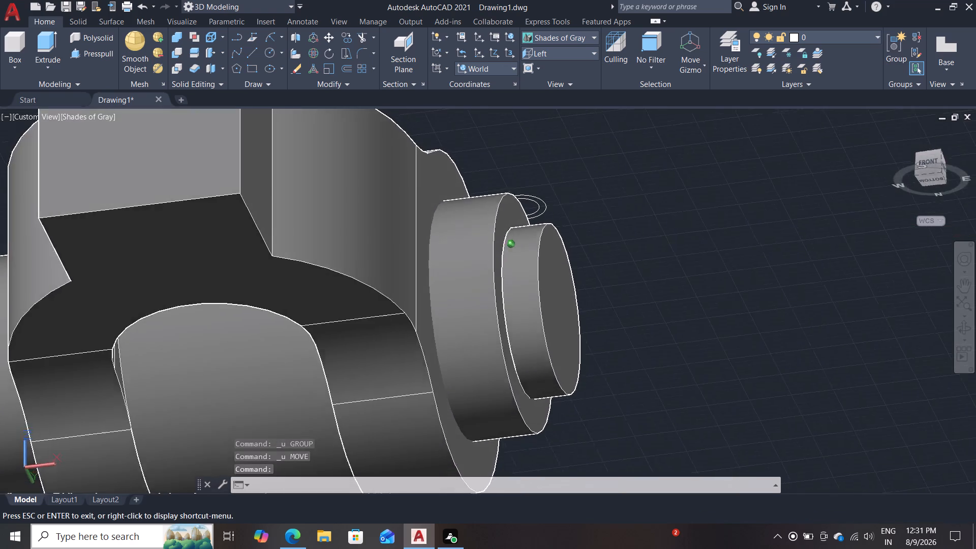
middle_click_drag(613, 198, 516, 250, "shift")
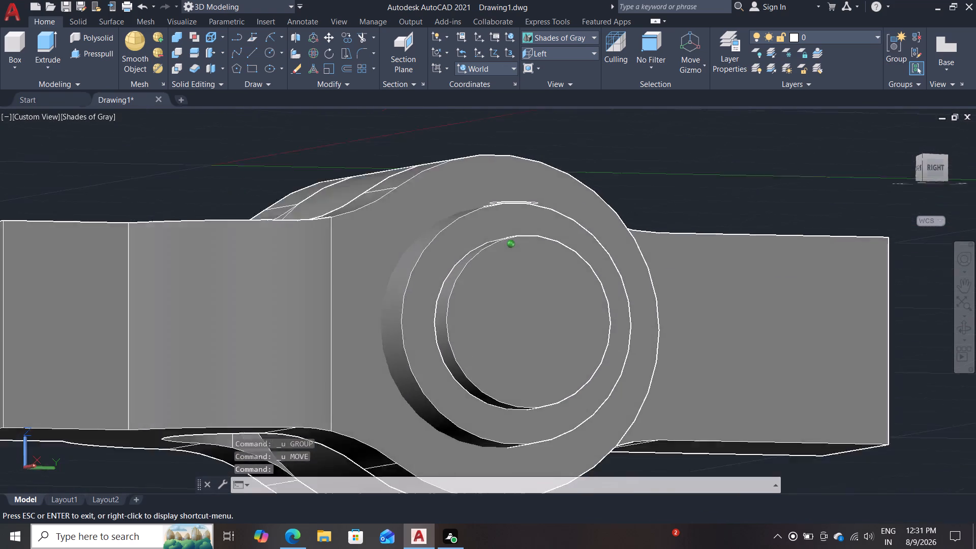
middle_click_drag(516, 250, 507, 299, "shift")
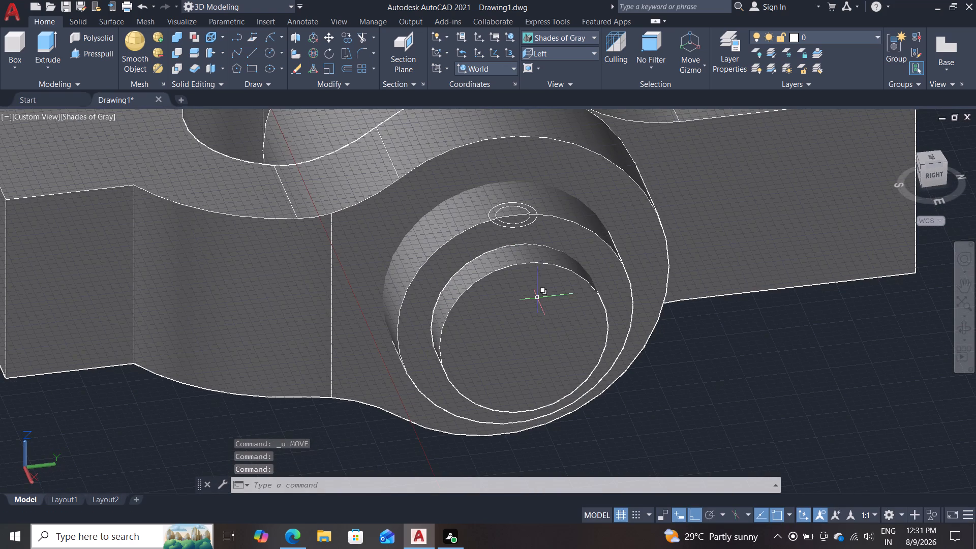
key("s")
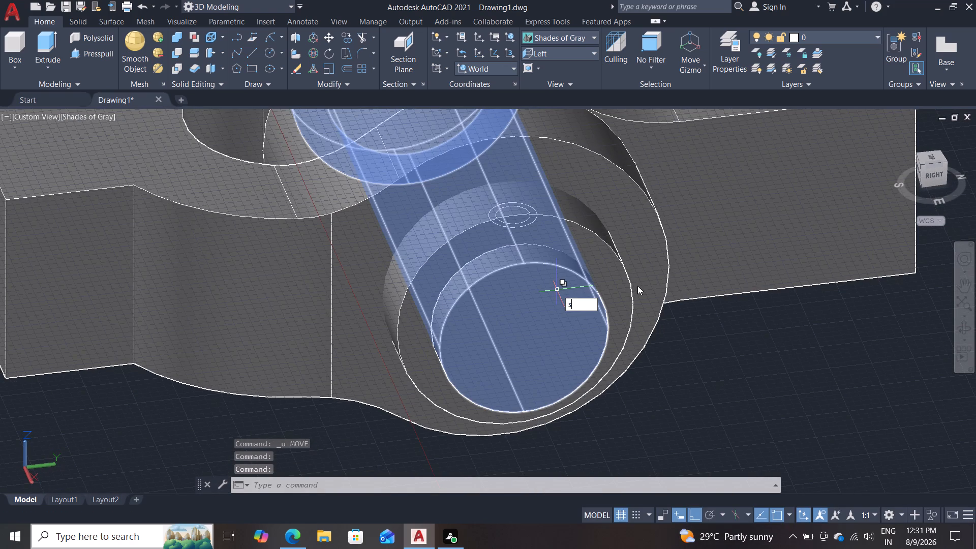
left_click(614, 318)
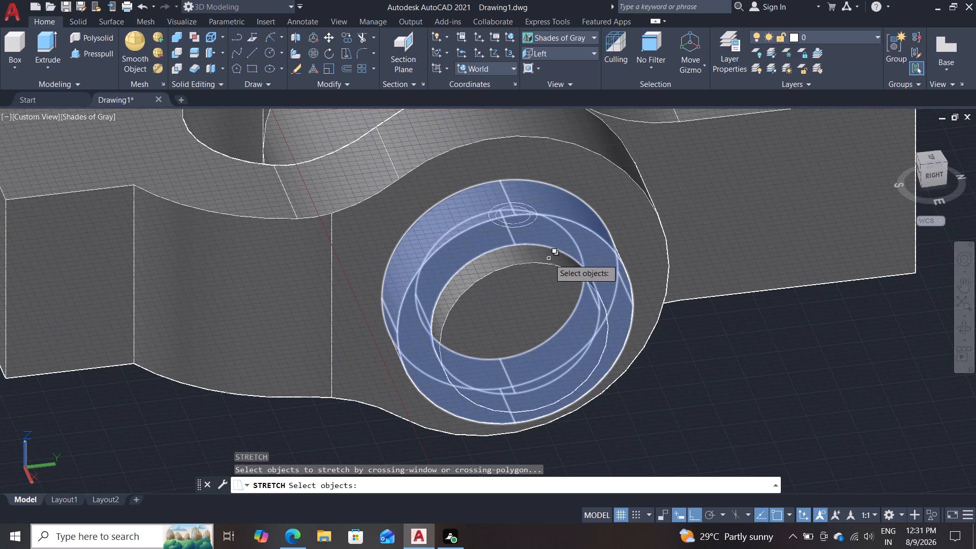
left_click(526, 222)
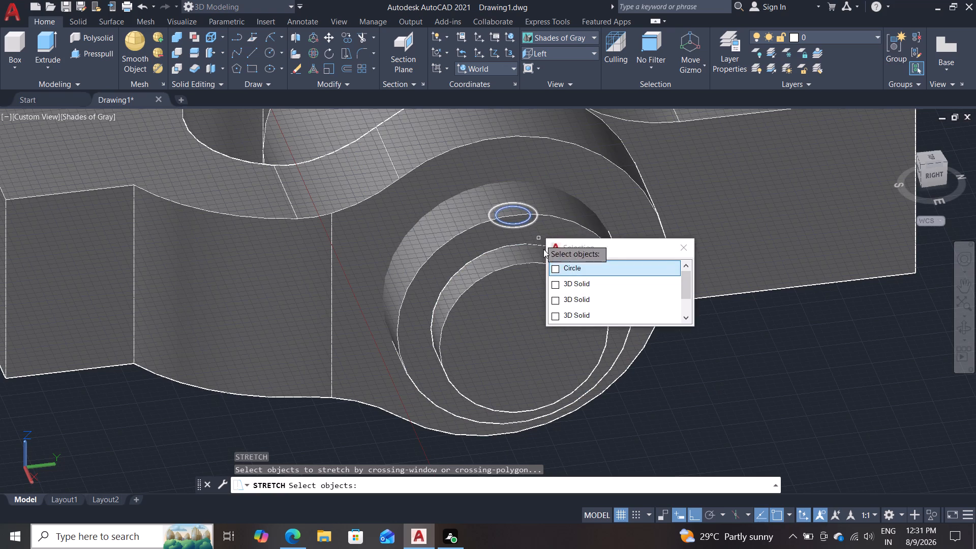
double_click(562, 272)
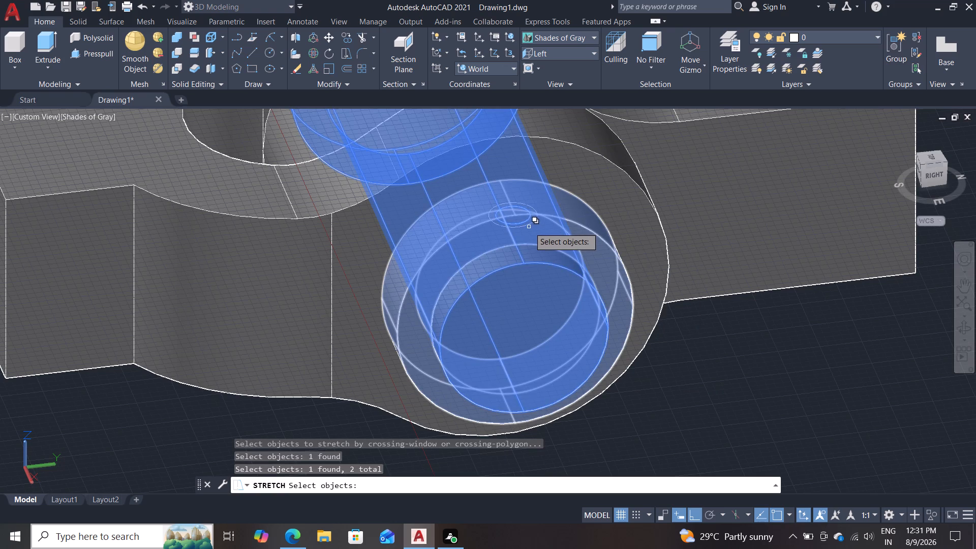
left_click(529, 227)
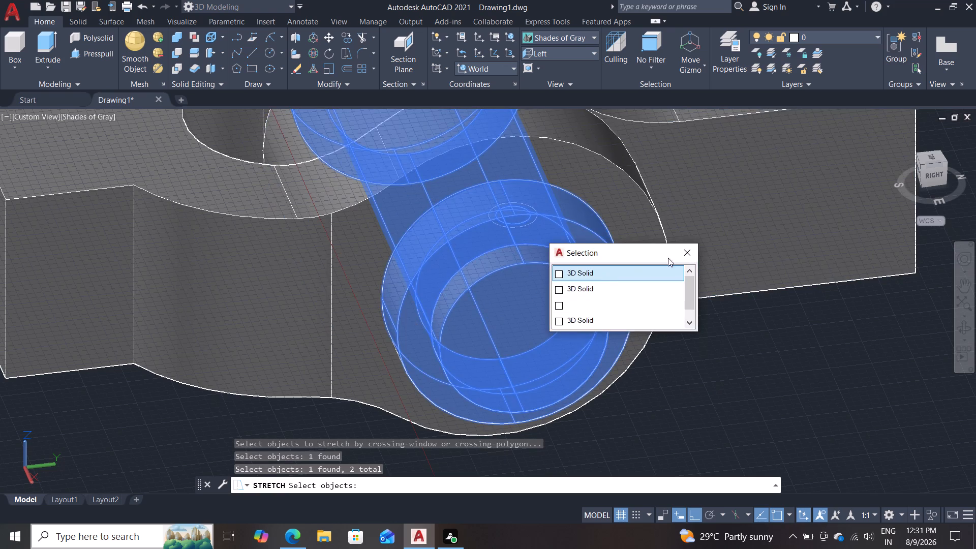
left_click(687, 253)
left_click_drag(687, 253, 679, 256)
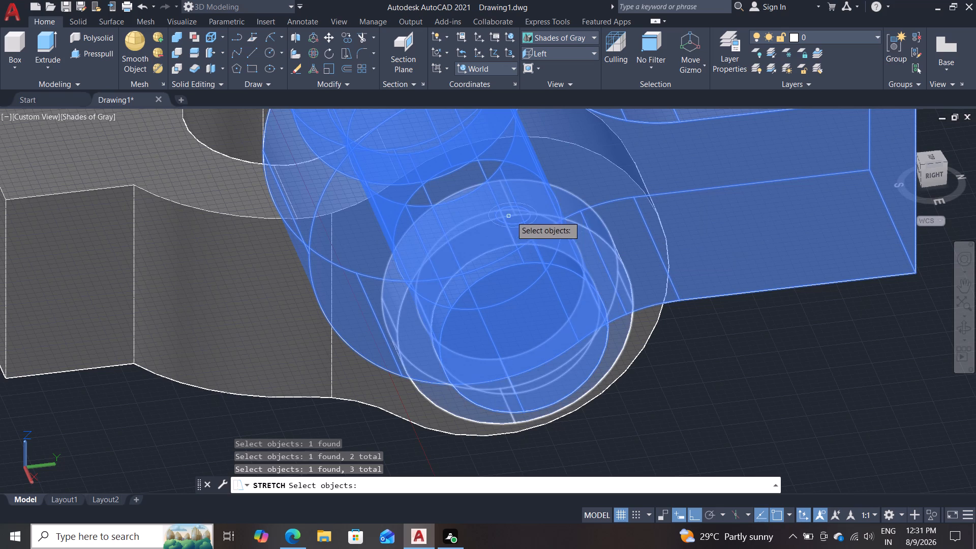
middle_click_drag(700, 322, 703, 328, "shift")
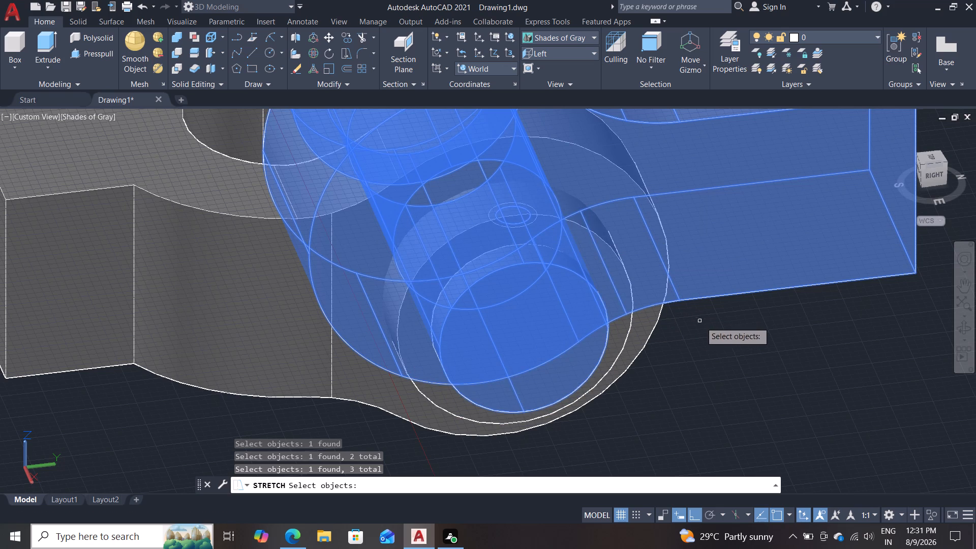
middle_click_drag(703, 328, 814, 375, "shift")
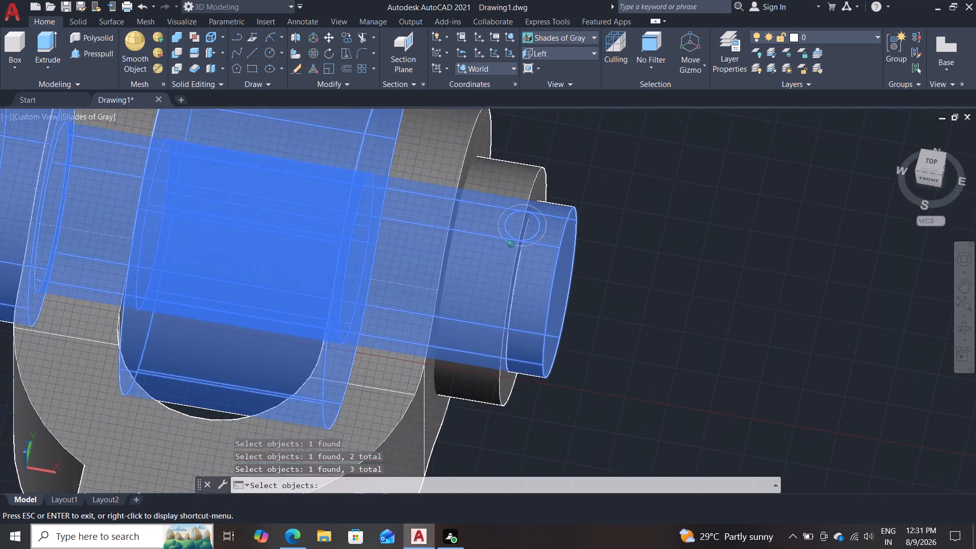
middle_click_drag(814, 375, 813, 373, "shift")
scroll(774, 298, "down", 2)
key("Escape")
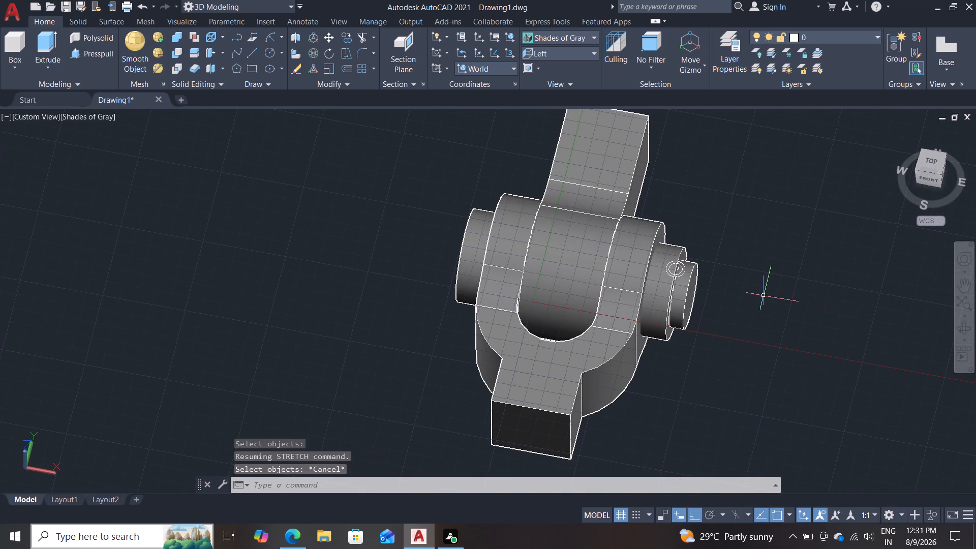
Examine where the two concentric circles sit on the collar from above, from the front and from the pin's end.
middle_click_drag(761, 302, 682, 323, "shift")
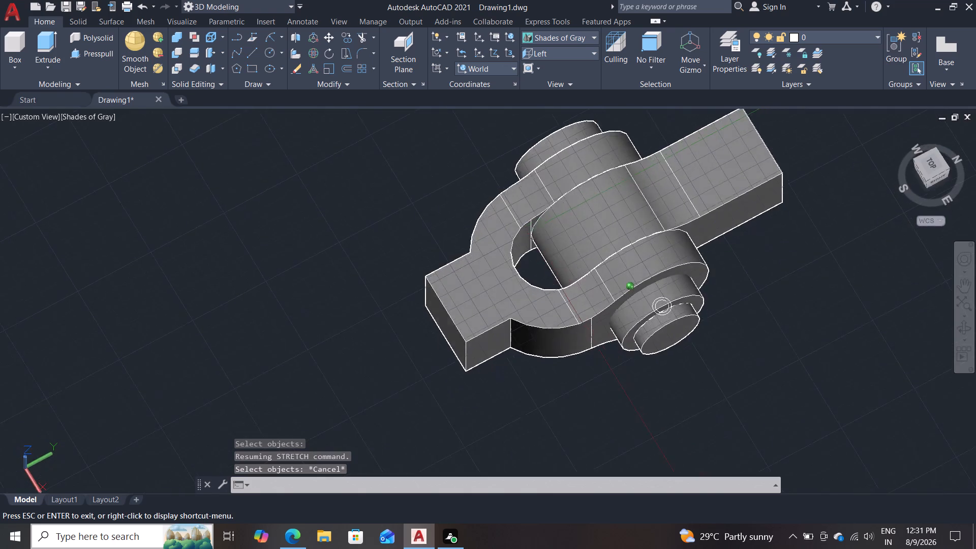
middle_click_drag(682, 323, 721, 331, "shift")
scroll(721, 331, "up", 1, "shift")
scroll(721, 308, "up", 1)
middle_click_drag(701, 284, 707, 298, "shift")
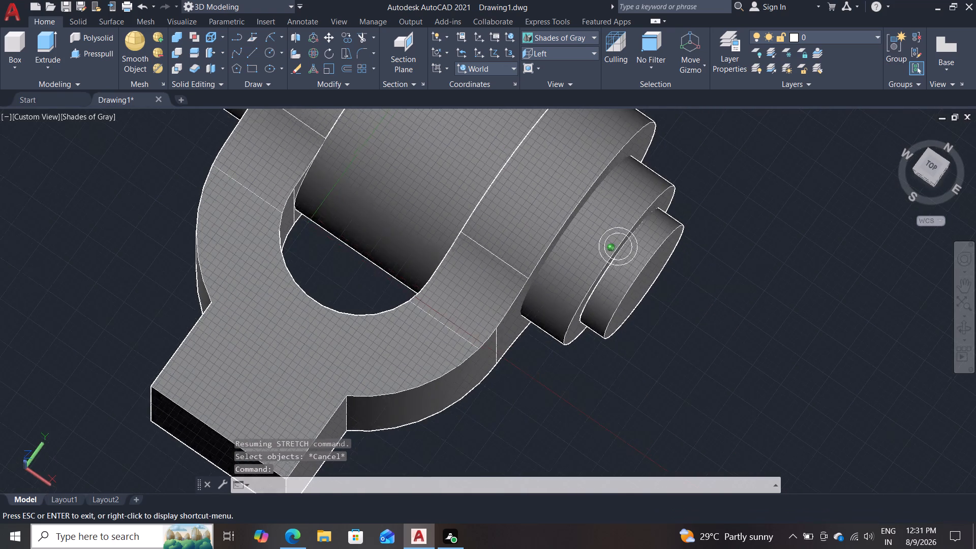
middle_click_drag(707, 298, 759, 277, "shift")
middle_click_drag(725, 320, 712, 269, "shift")
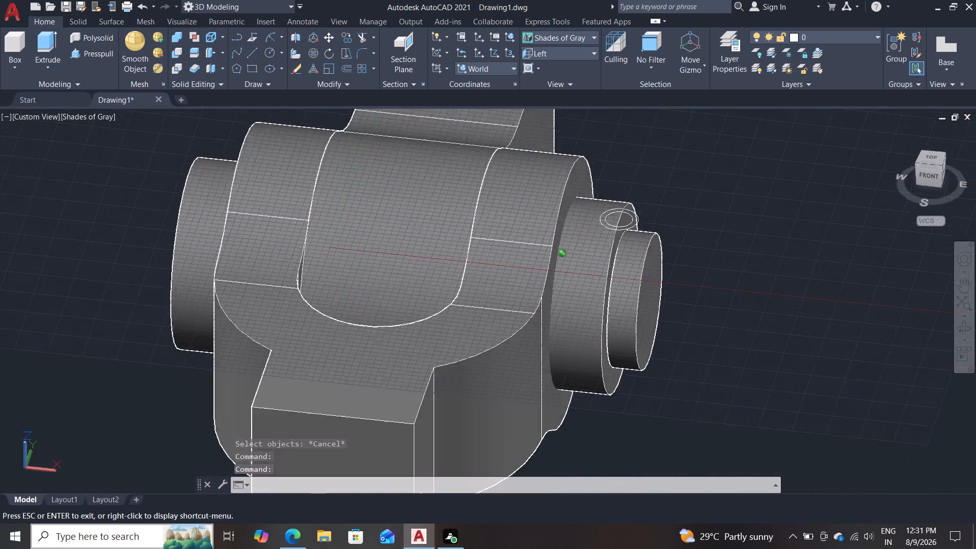
middle_click_drag(712, 269, 650, 290, "shift")
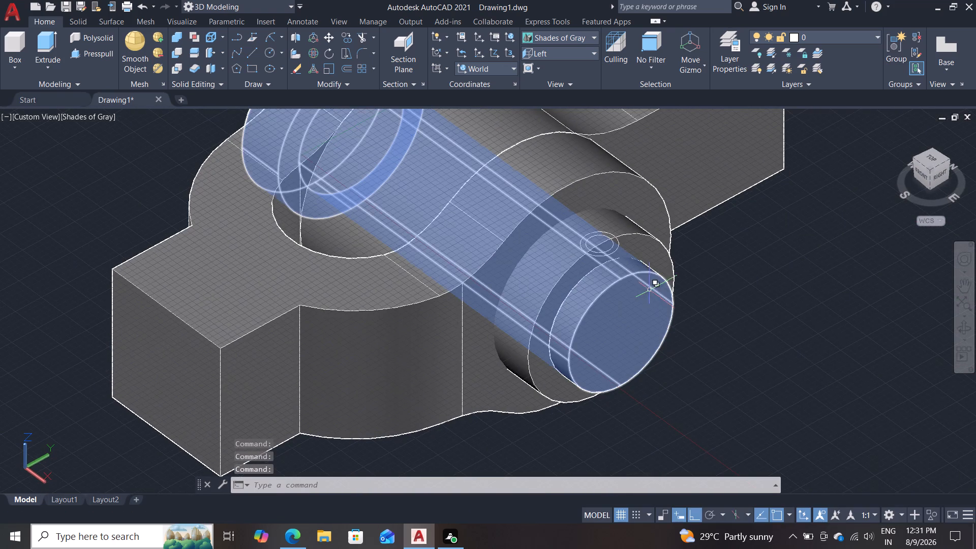
key("Escape")
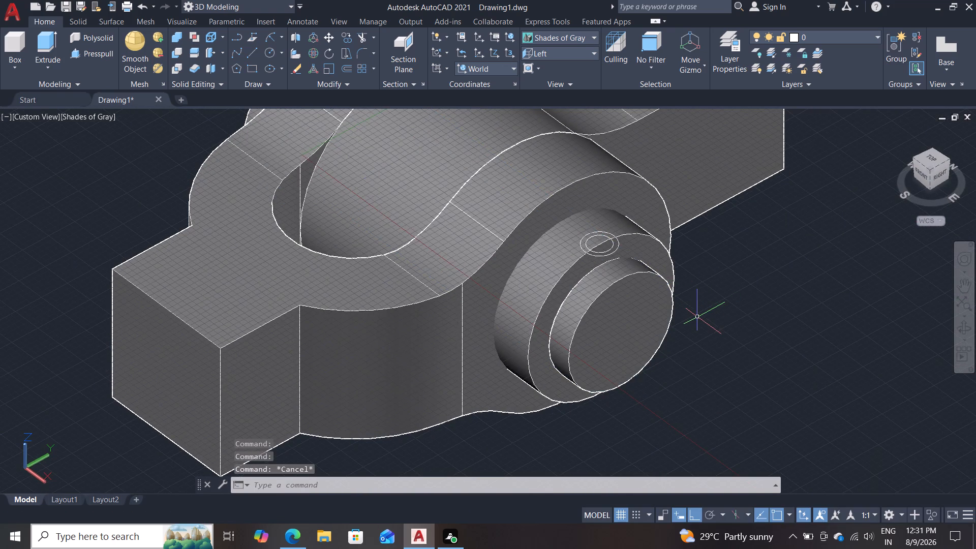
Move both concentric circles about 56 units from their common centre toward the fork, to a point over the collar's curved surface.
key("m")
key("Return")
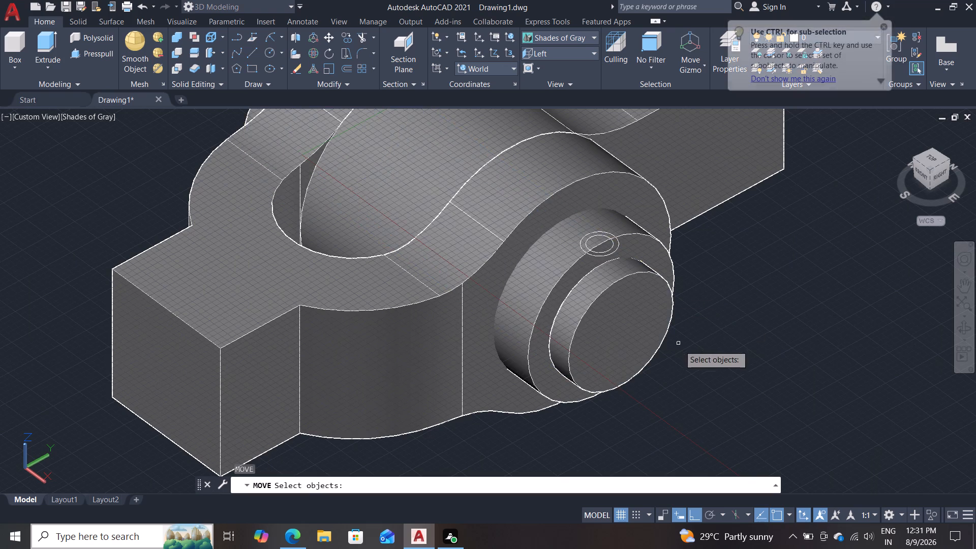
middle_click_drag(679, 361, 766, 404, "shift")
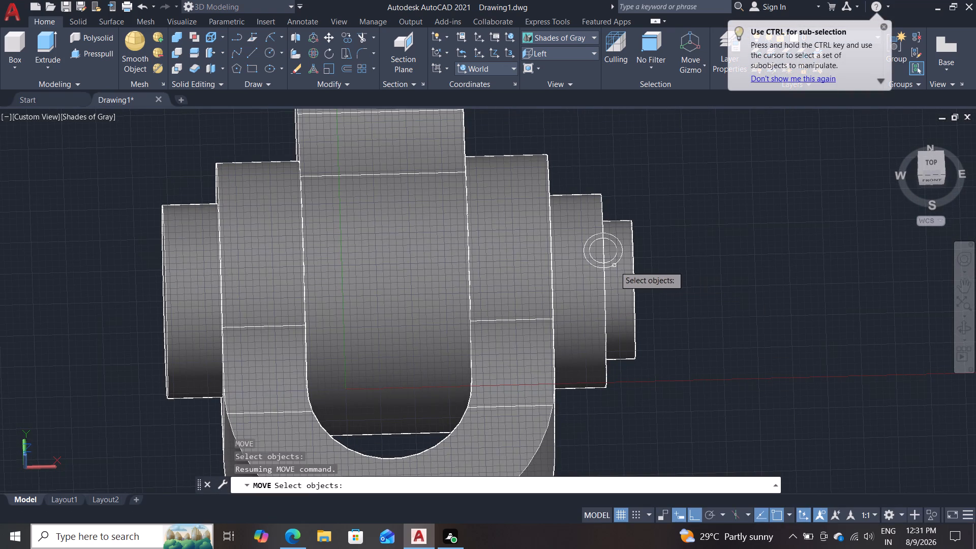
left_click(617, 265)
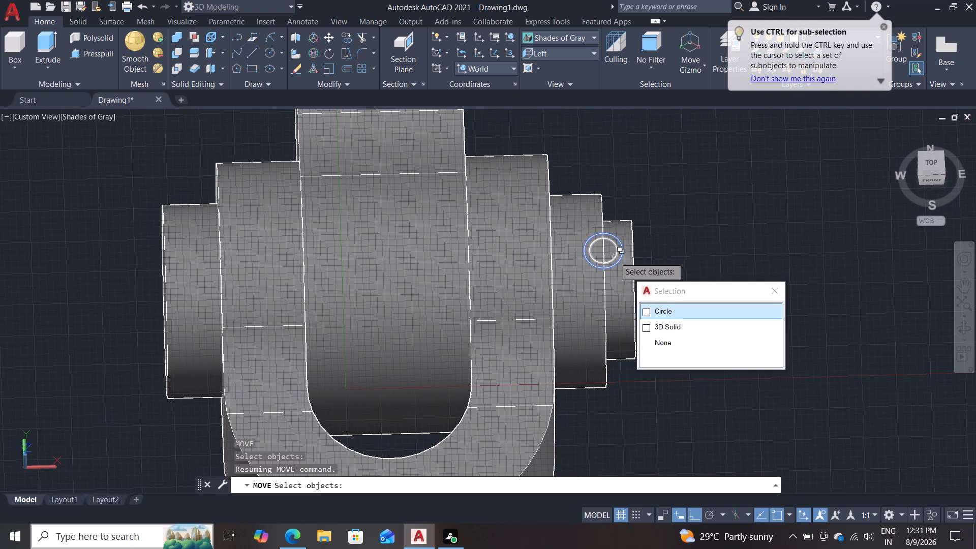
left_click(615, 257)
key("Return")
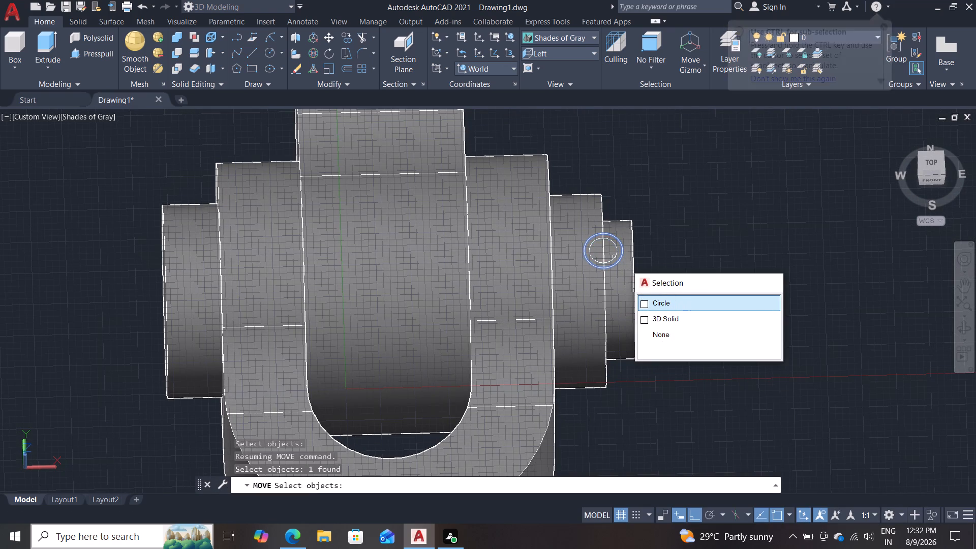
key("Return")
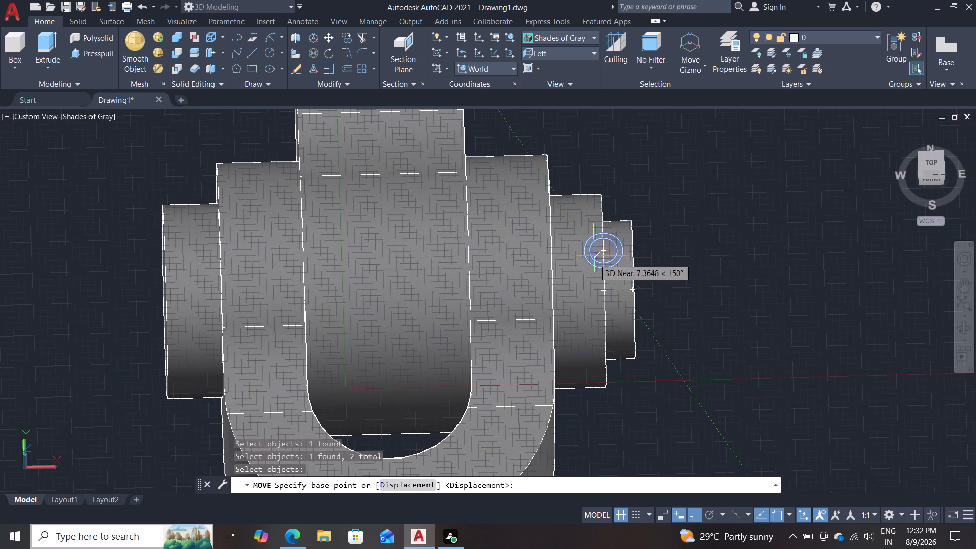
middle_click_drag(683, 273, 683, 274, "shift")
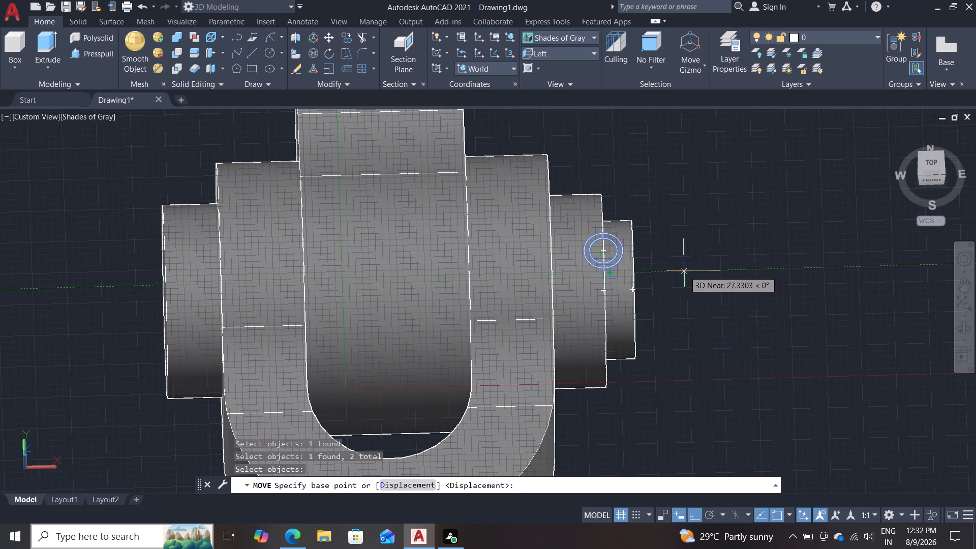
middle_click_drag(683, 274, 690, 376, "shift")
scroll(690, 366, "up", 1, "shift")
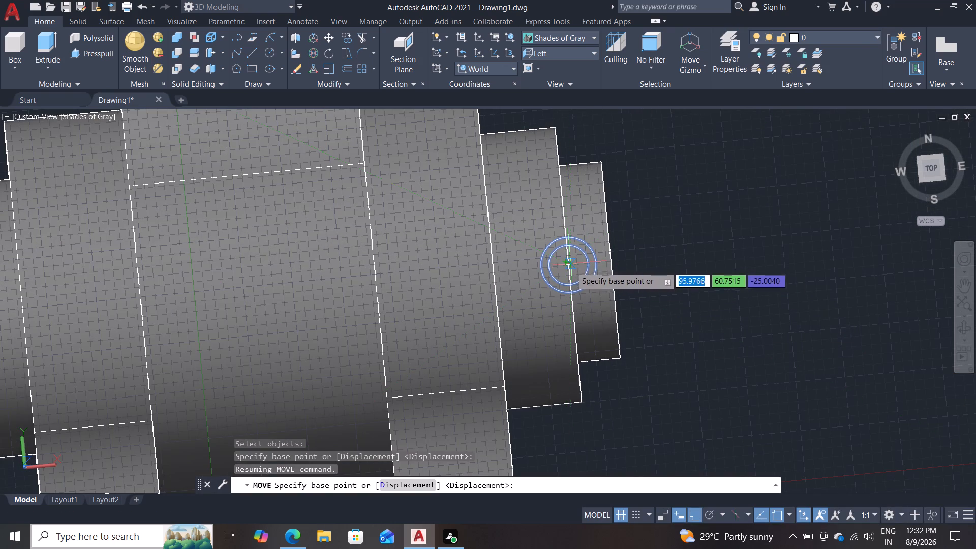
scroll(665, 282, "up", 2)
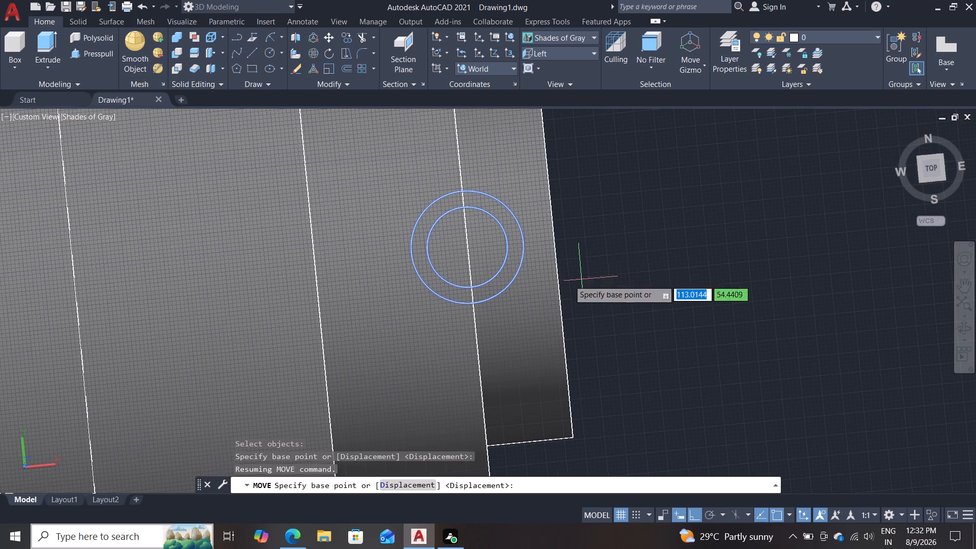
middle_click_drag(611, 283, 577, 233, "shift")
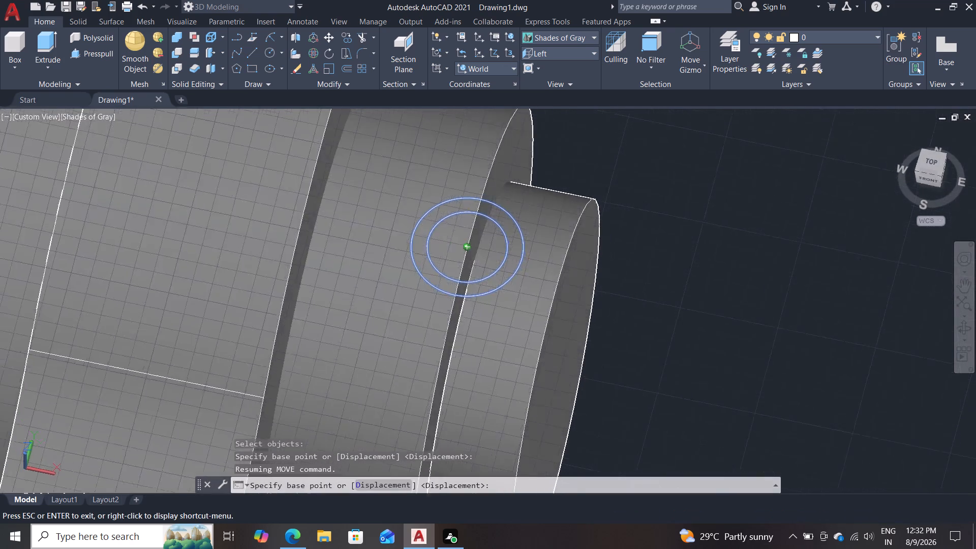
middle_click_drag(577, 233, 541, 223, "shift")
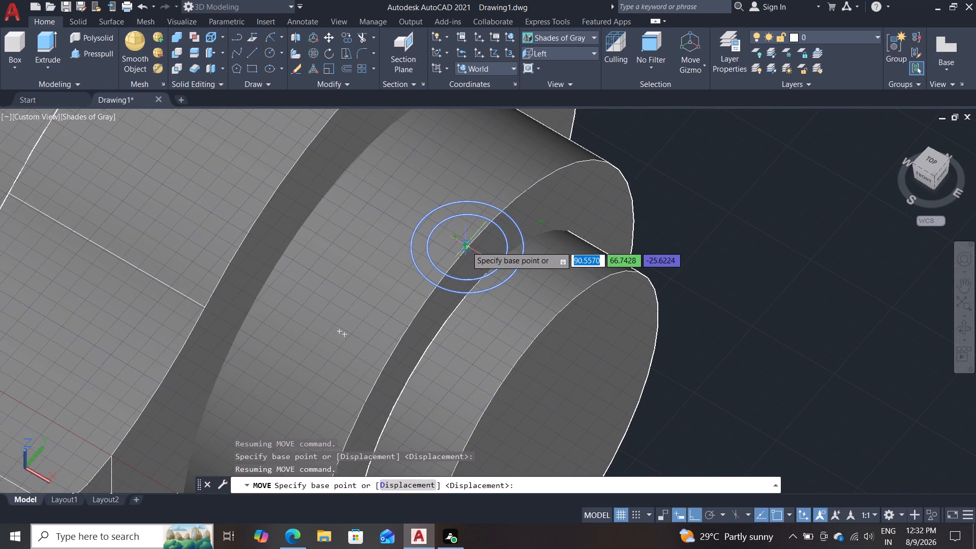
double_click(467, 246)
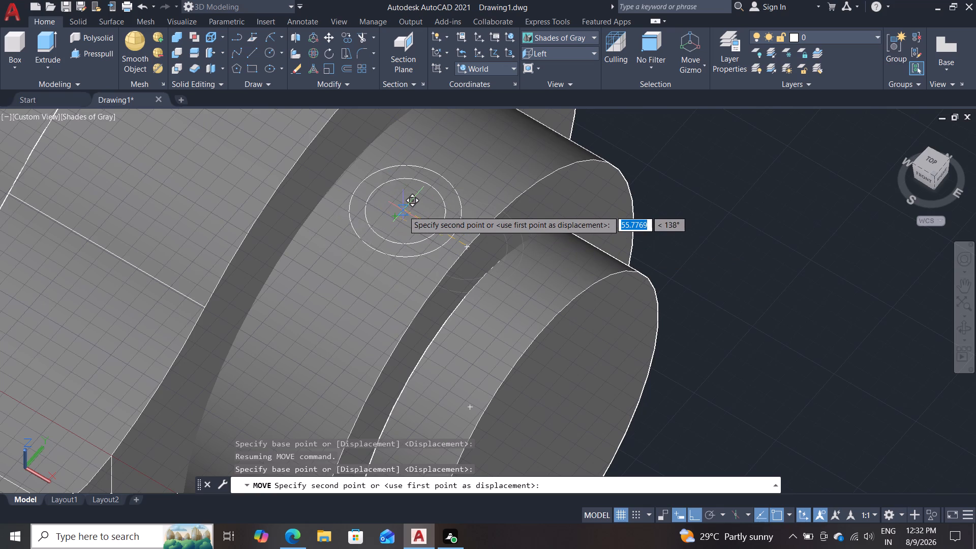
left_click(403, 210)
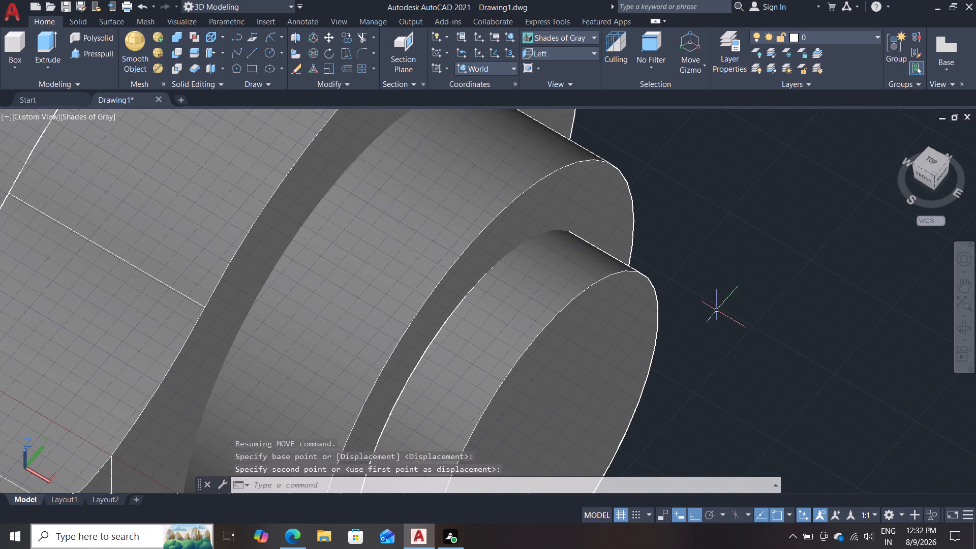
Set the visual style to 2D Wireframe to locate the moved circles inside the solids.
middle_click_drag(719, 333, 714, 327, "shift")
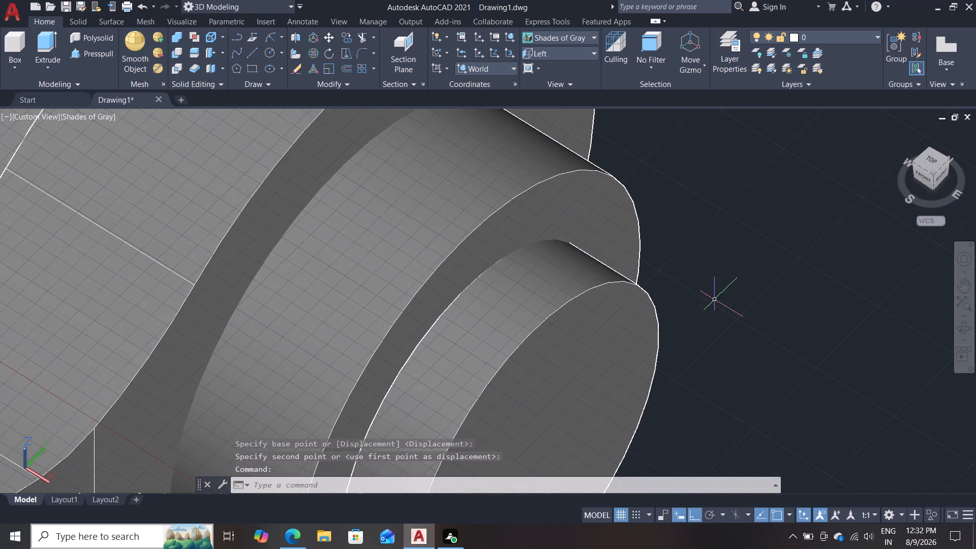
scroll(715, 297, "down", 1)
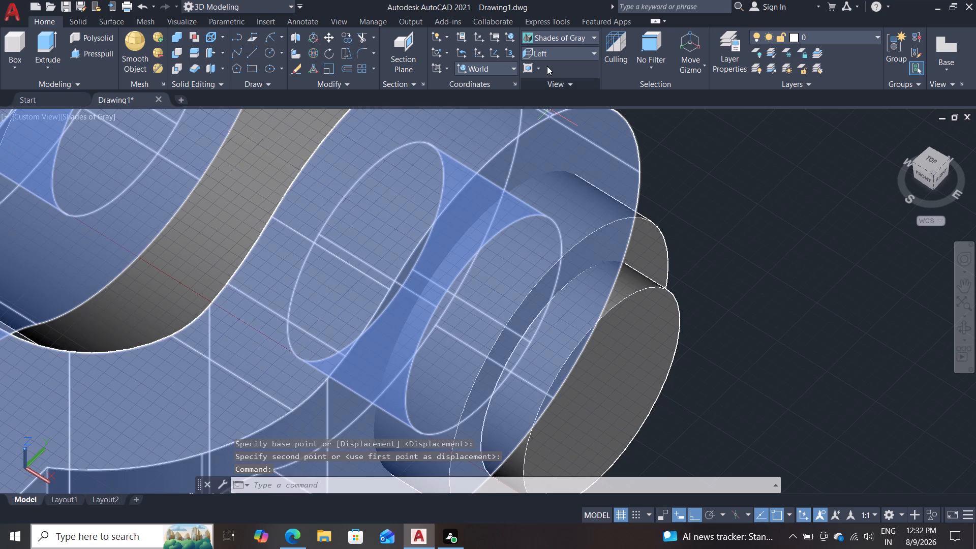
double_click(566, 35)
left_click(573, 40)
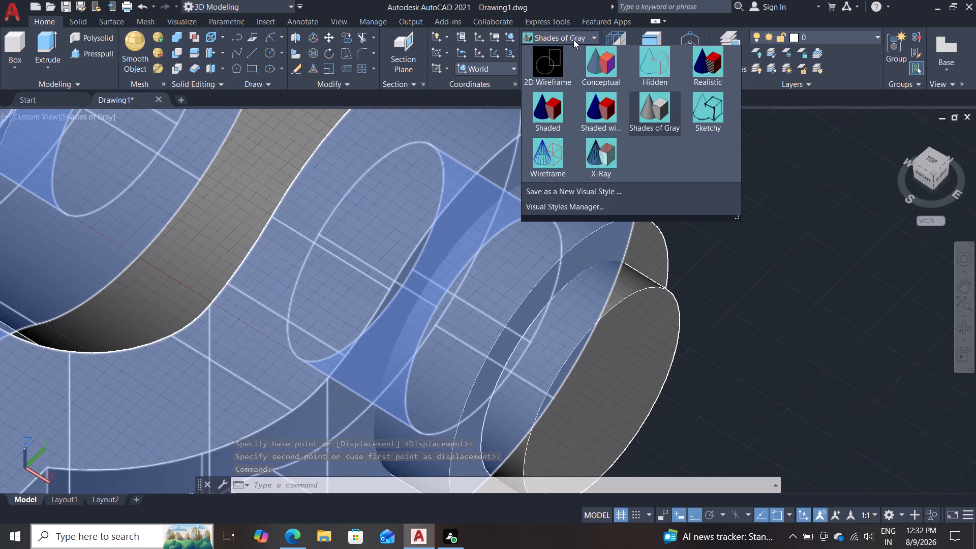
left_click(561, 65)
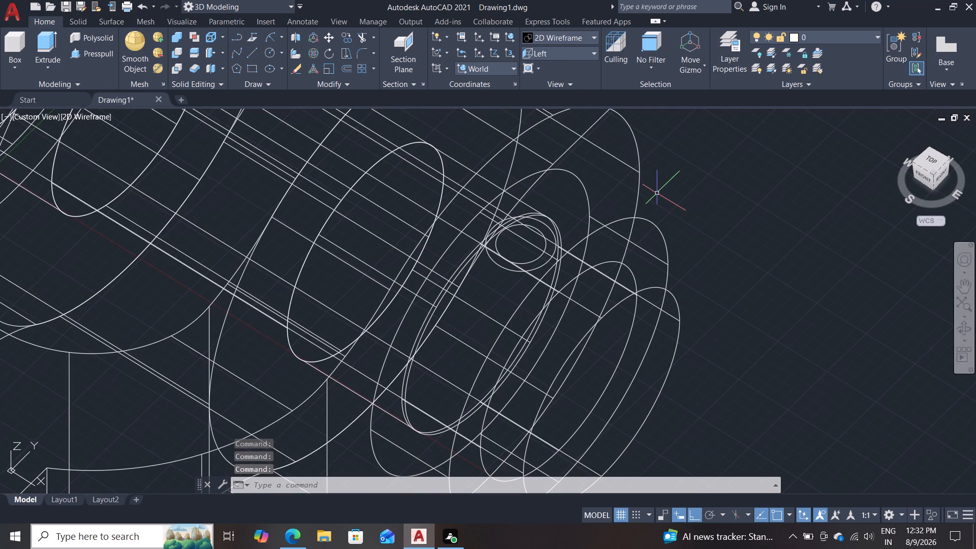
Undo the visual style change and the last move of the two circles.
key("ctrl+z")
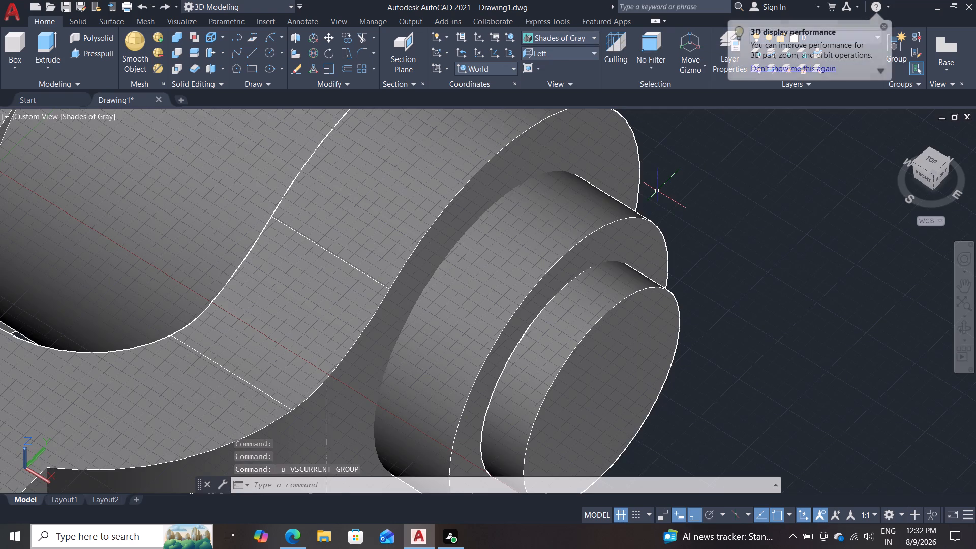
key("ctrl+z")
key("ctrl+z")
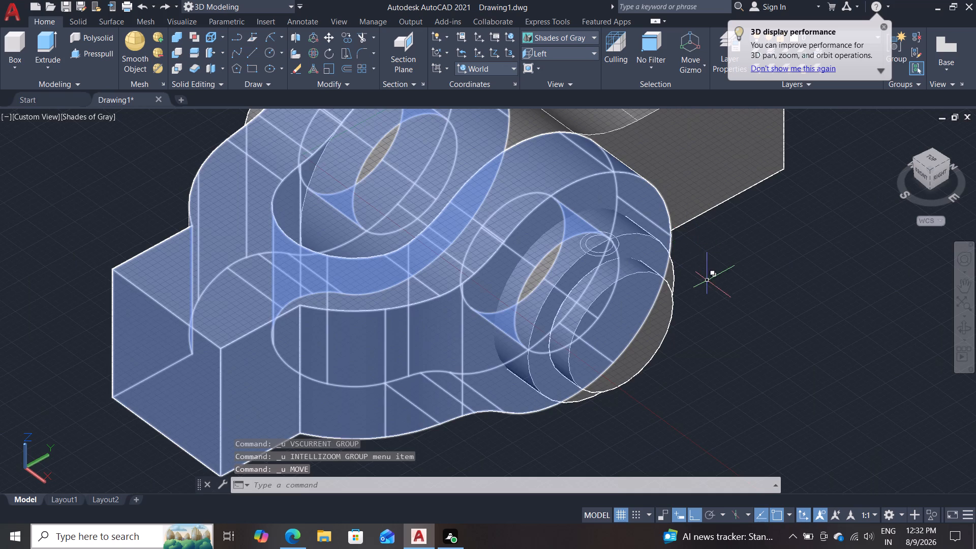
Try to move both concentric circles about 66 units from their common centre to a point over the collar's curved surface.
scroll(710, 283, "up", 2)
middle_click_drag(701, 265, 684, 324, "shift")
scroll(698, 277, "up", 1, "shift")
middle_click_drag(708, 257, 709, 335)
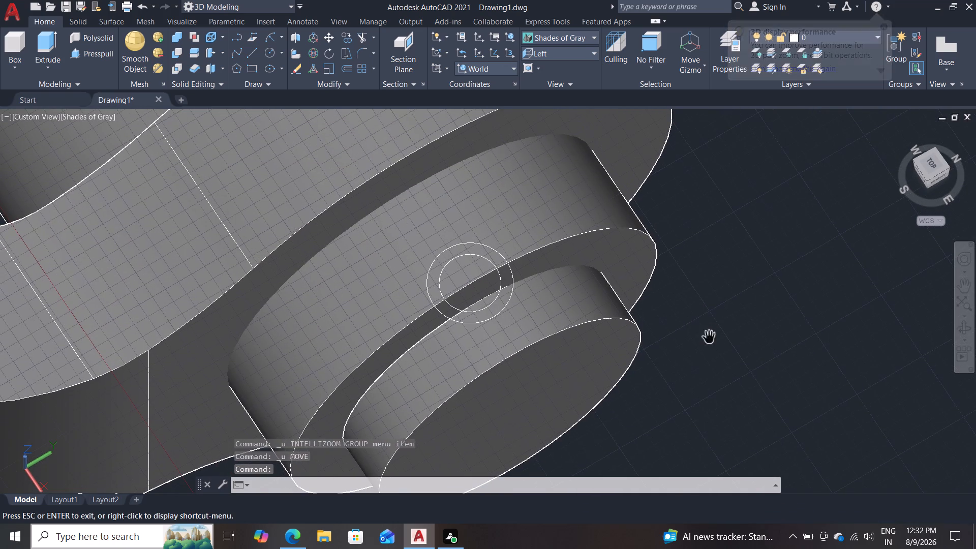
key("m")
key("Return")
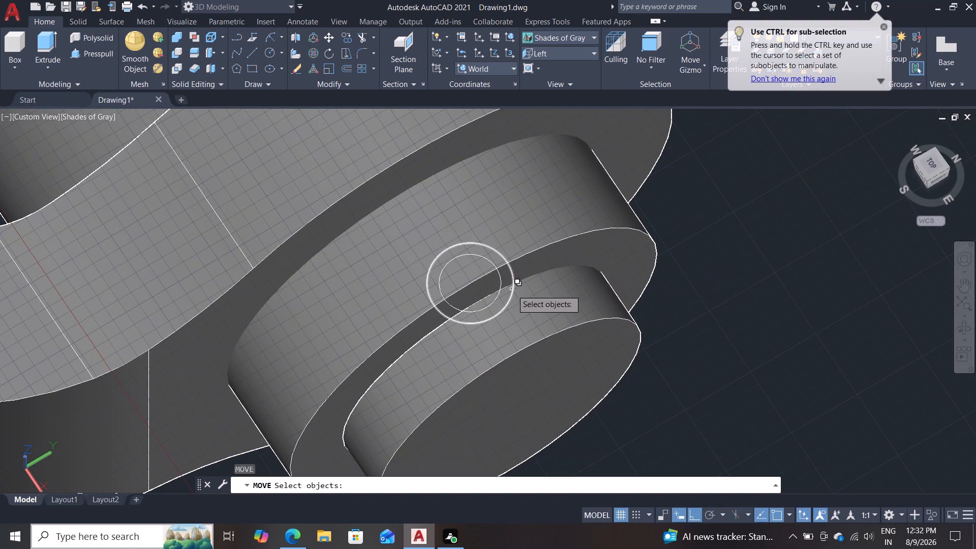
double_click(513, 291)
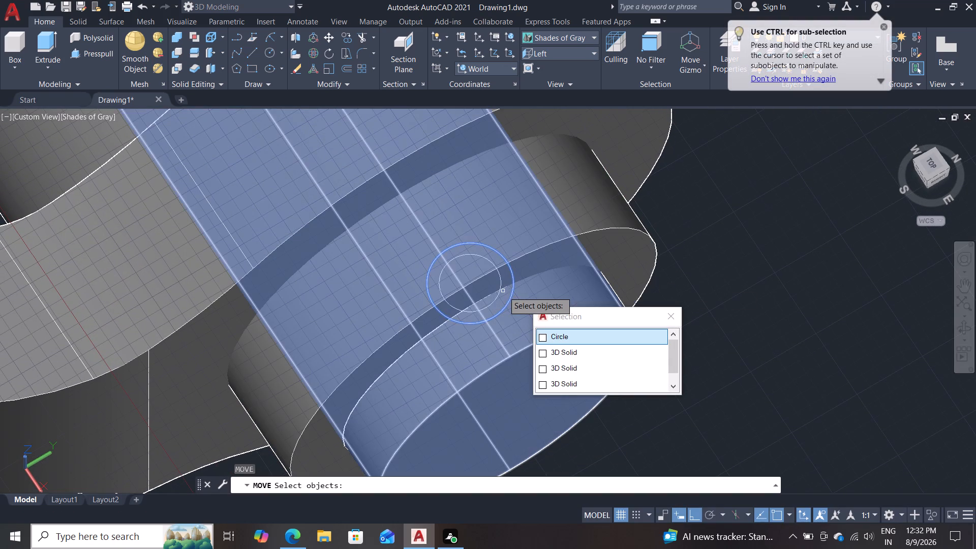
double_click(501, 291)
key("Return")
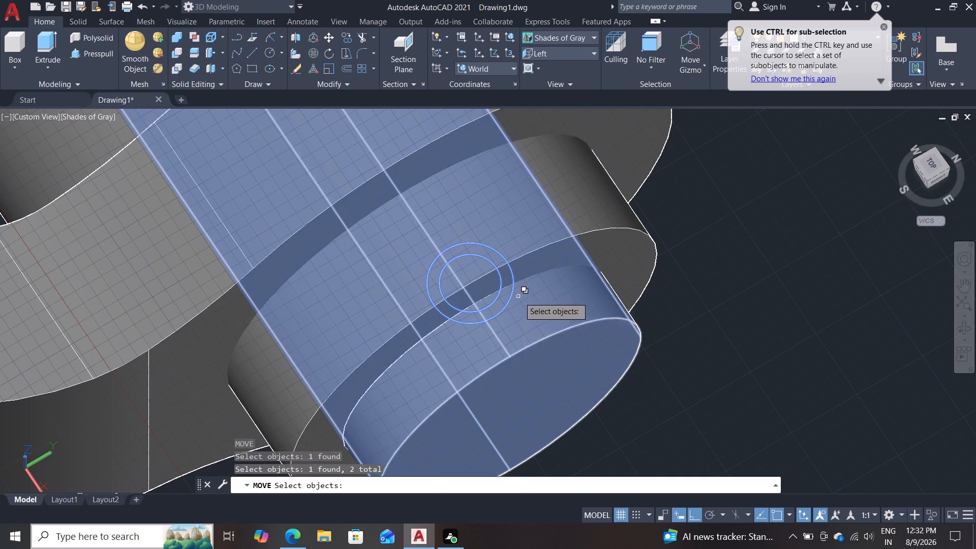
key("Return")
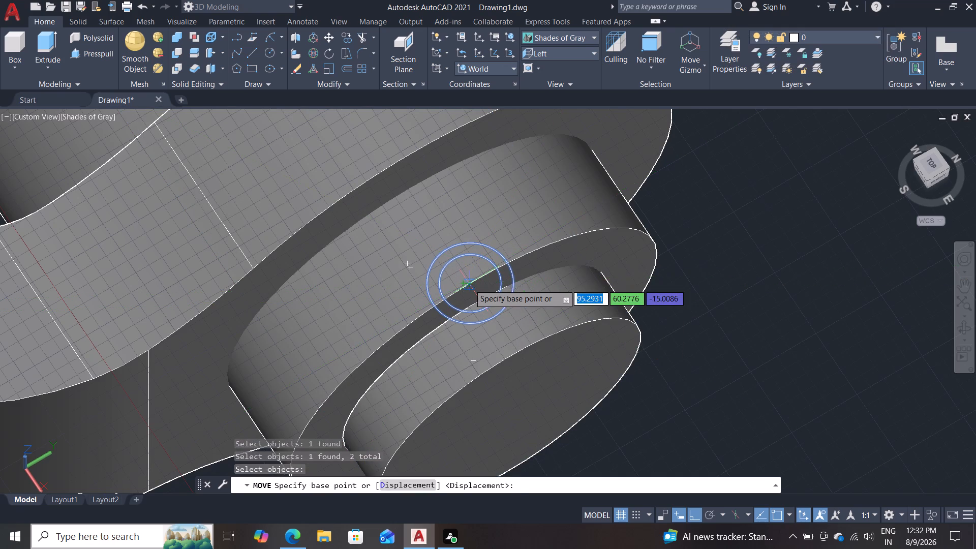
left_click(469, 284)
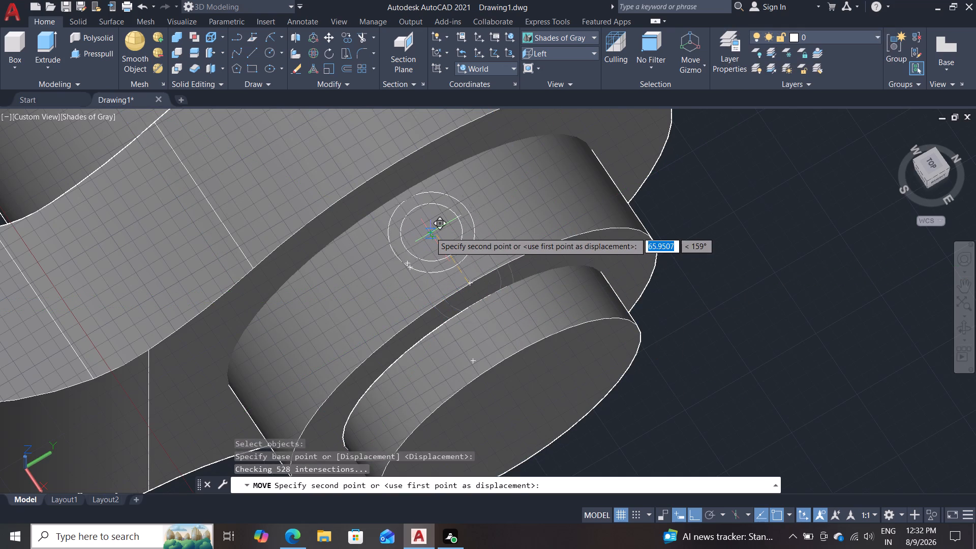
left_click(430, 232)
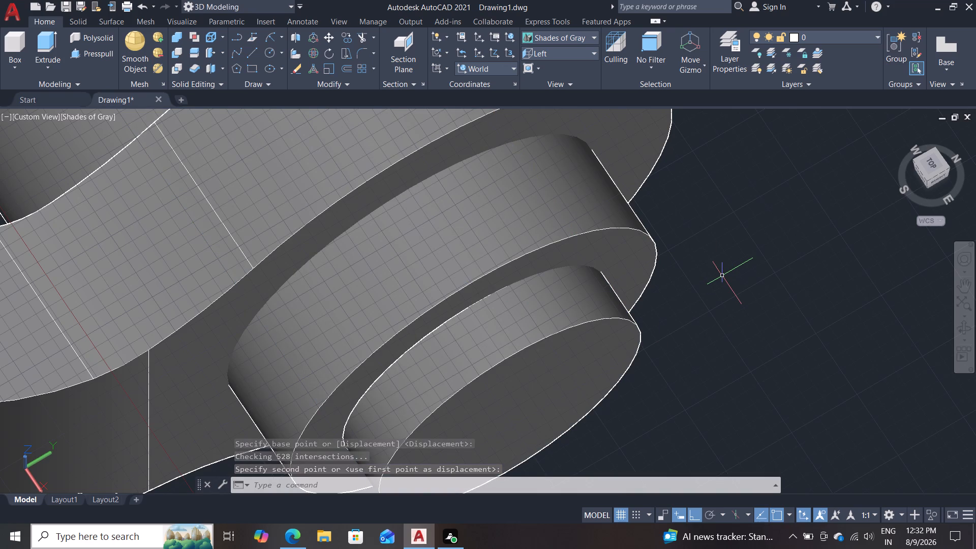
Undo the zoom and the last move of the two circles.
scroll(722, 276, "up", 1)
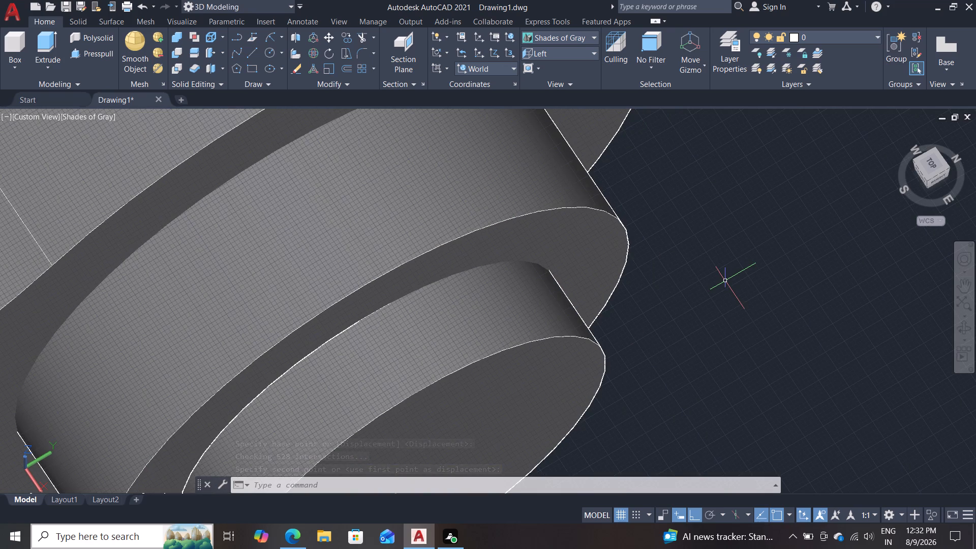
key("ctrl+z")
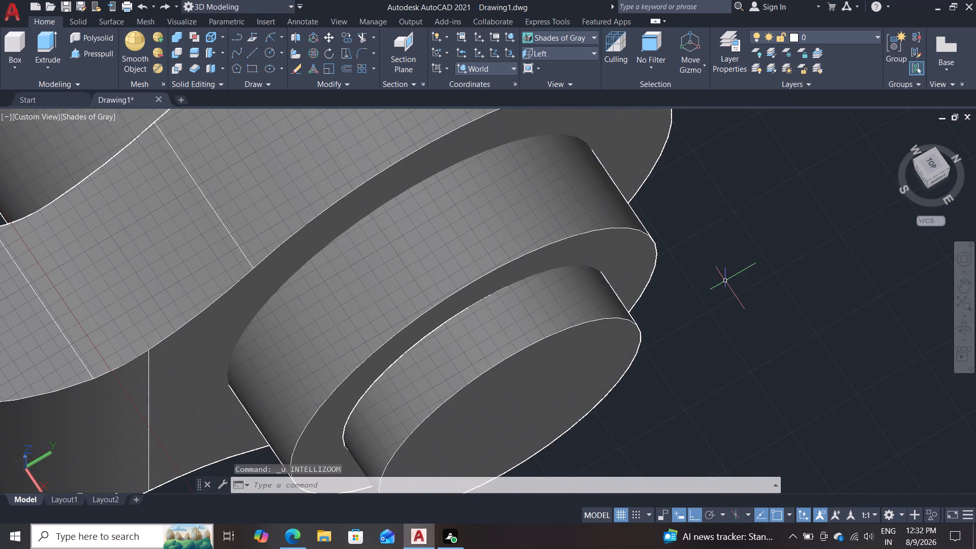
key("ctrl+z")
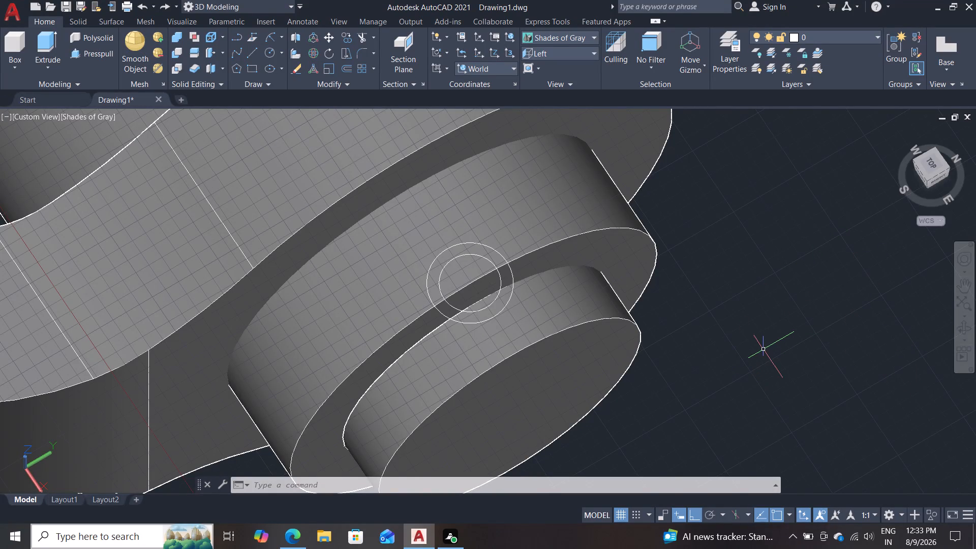
Move both concentric circles 10 units along the X axis toward the fork, over the collar's curved surface.
middle_click_drag(614, 442, 651, 443, "shift")
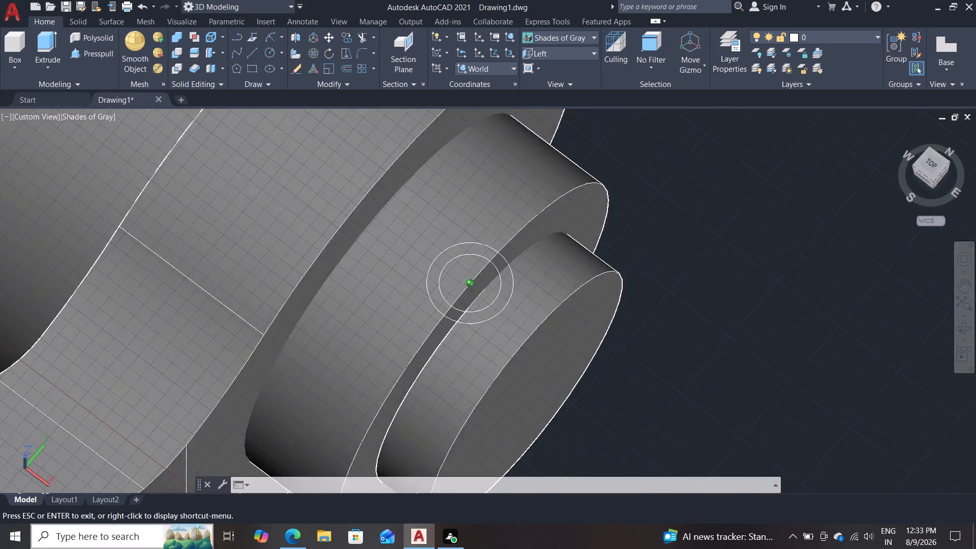
middle_click_drag(651, 443, 699, 386, "shift")
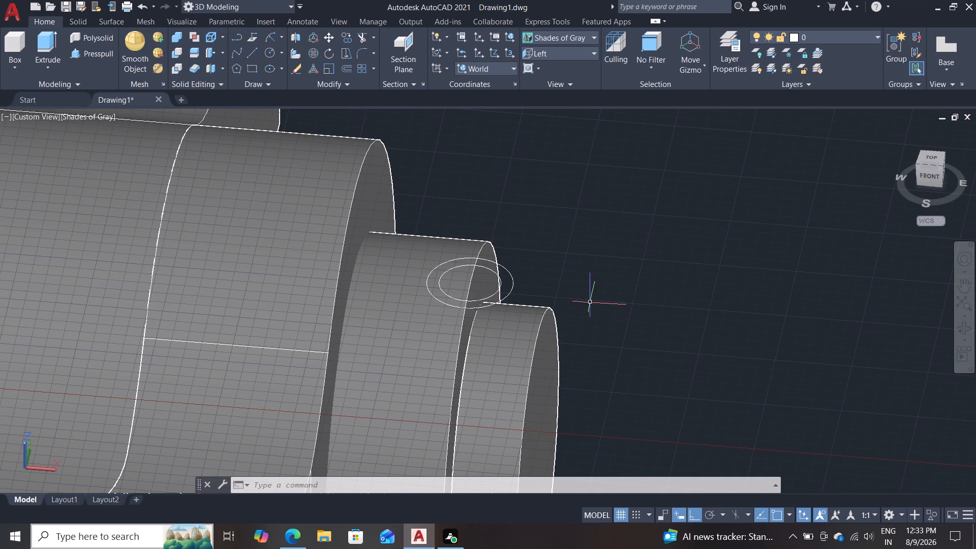
left_click(502, 287)
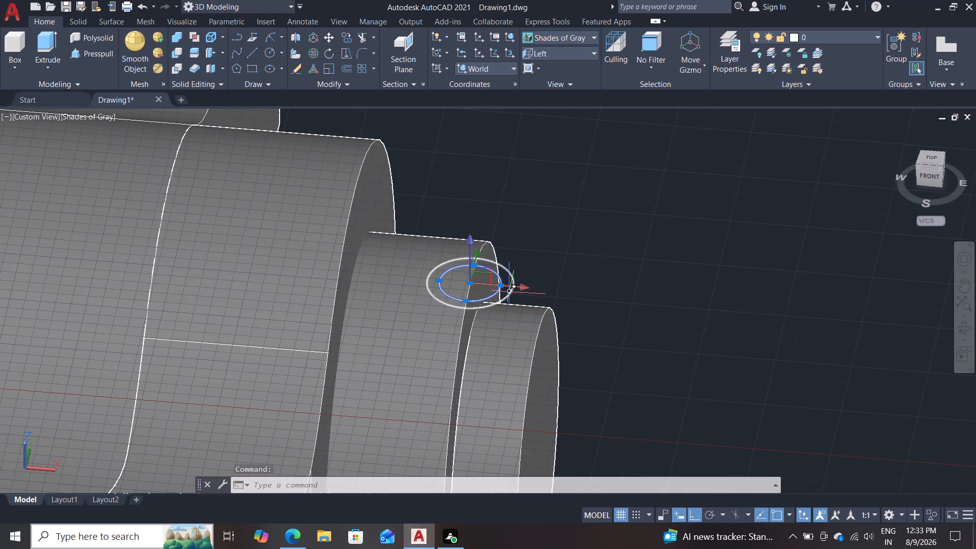
double_click(509, 292)
left_click_drag(523, 288, 470, 283)
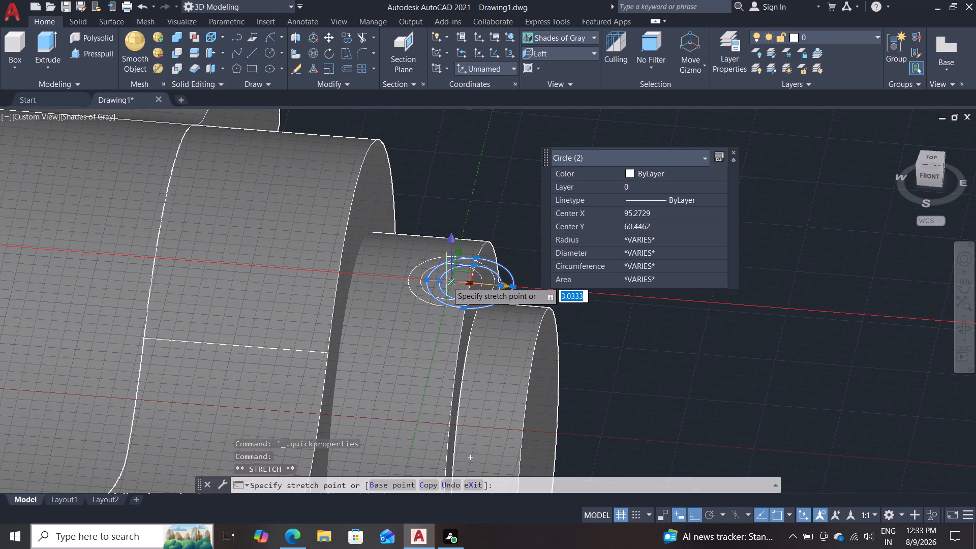
type("10")
key("Return")
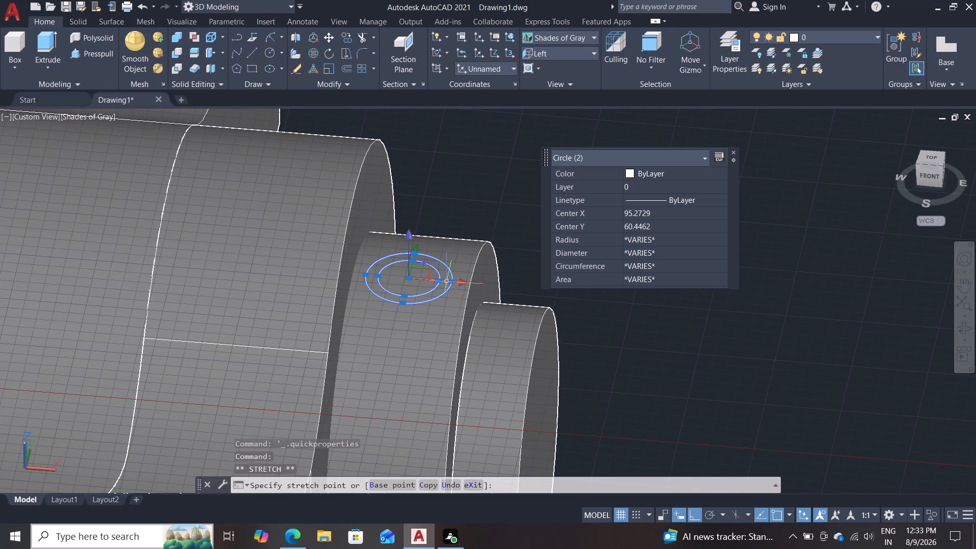
key("Escape")
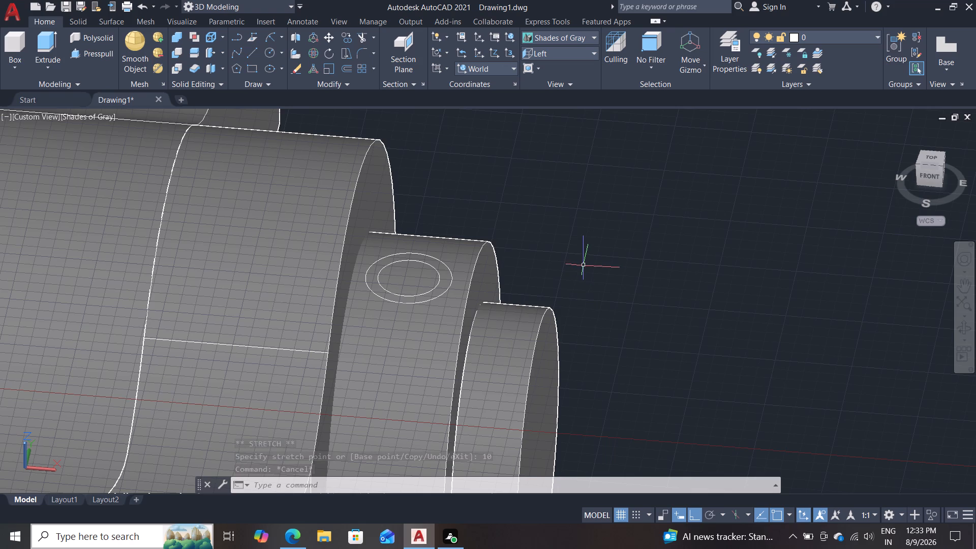
Extrude the inner radius 5 circle 75 units downward through the collar and pin as a solid.
middle_click_drag(595, 259, 536, 211, "shift")
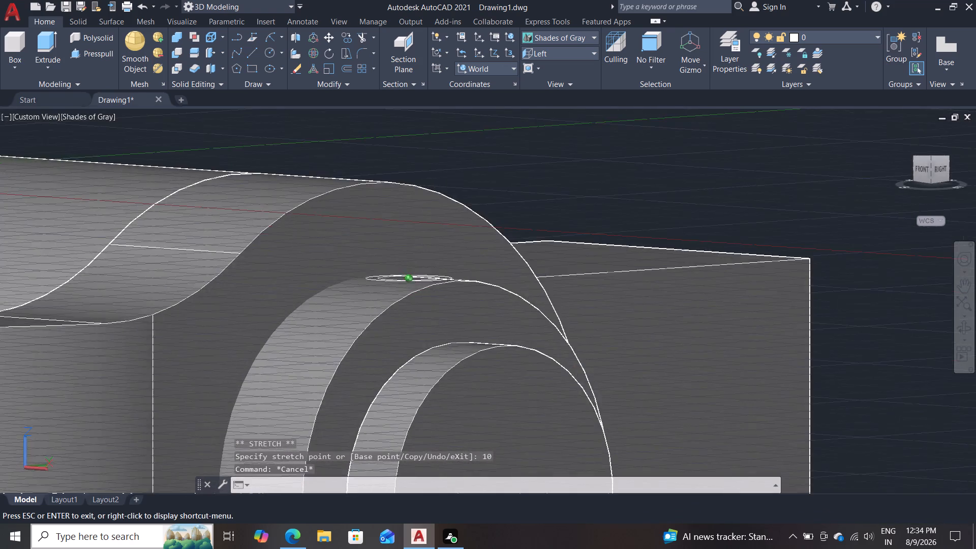
middle_click_drag(536, 211, 615, 314, "shift")
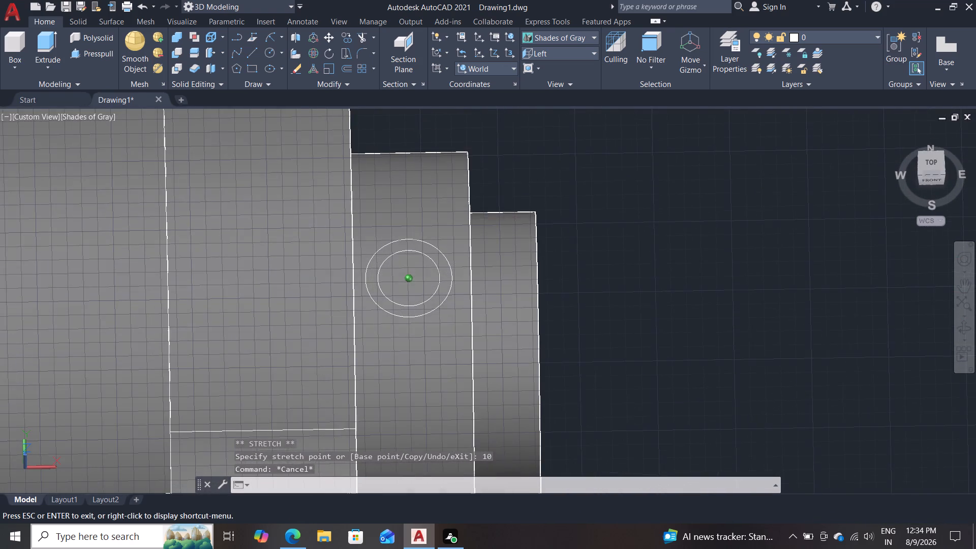
middle_click_drag(615, 314, 616, 313, "shift")
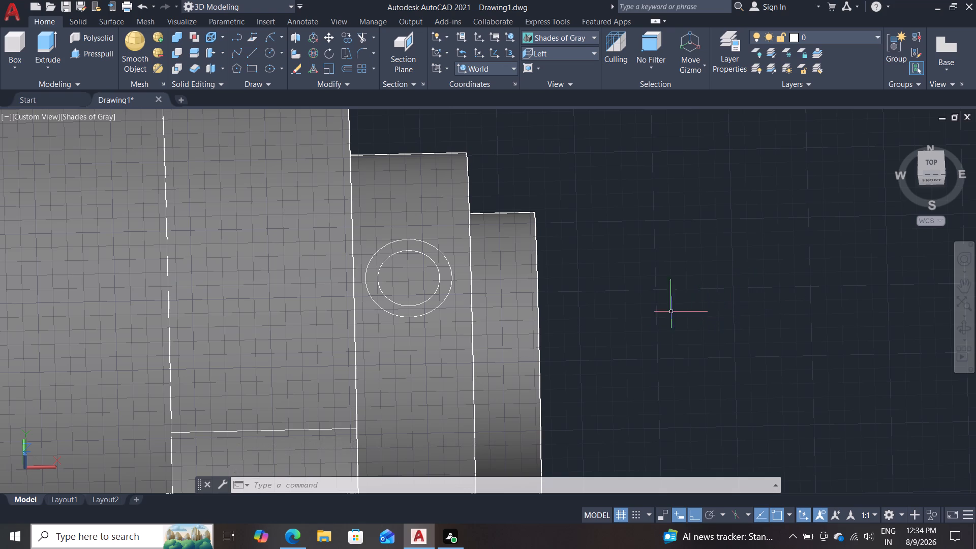
left_click(506, 337)
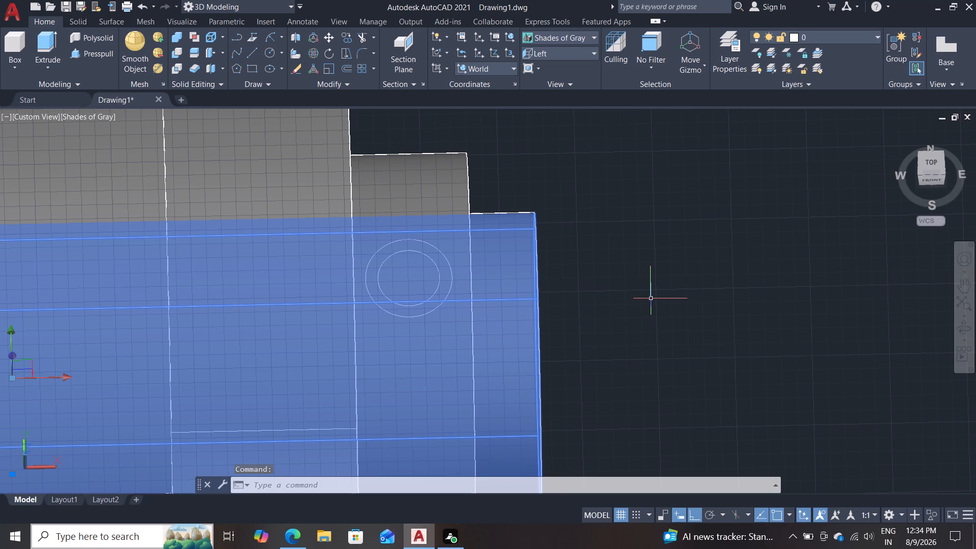
key("Escape")
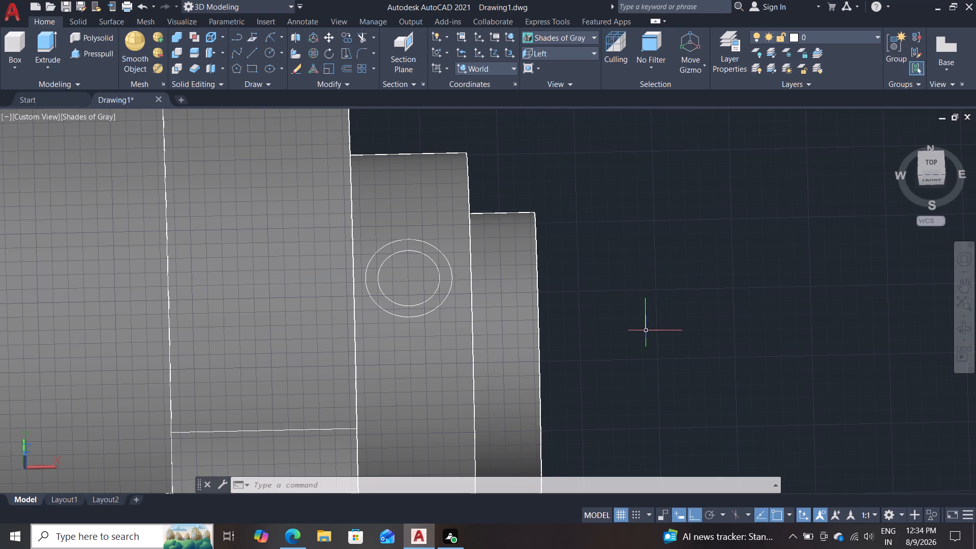
middle_click_drag(646, 331, 590, 277, "shift")
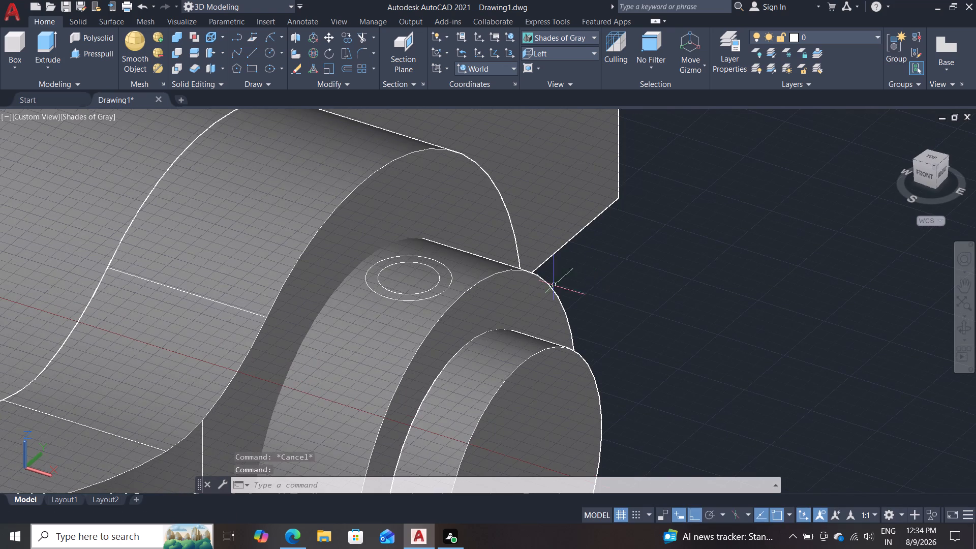
left_click(47, 42)
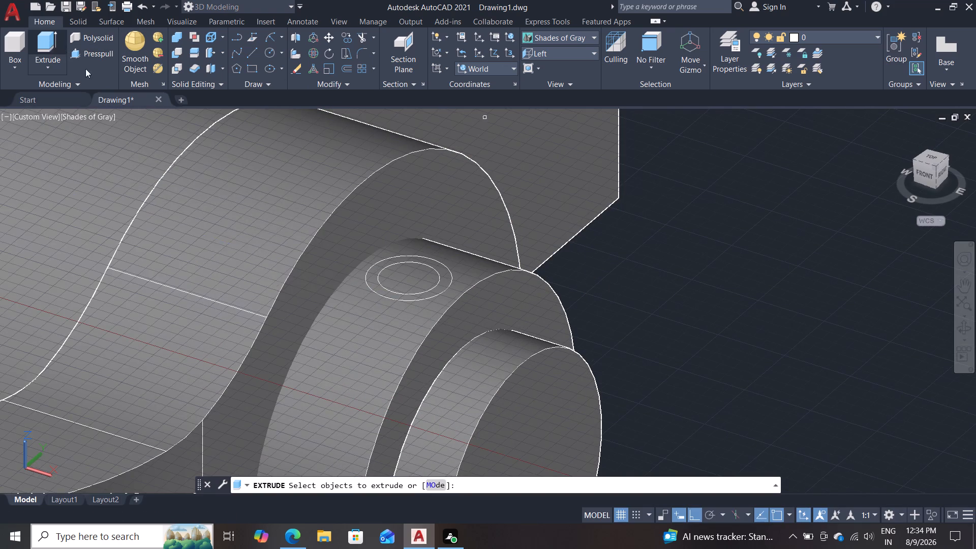
left_click(436, 284)
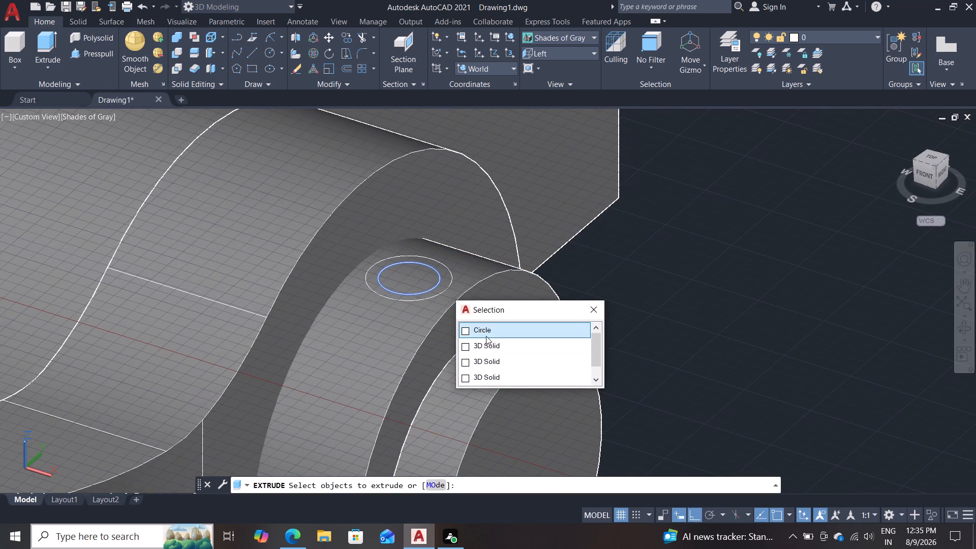
left_click(485, 335)
key("Return")
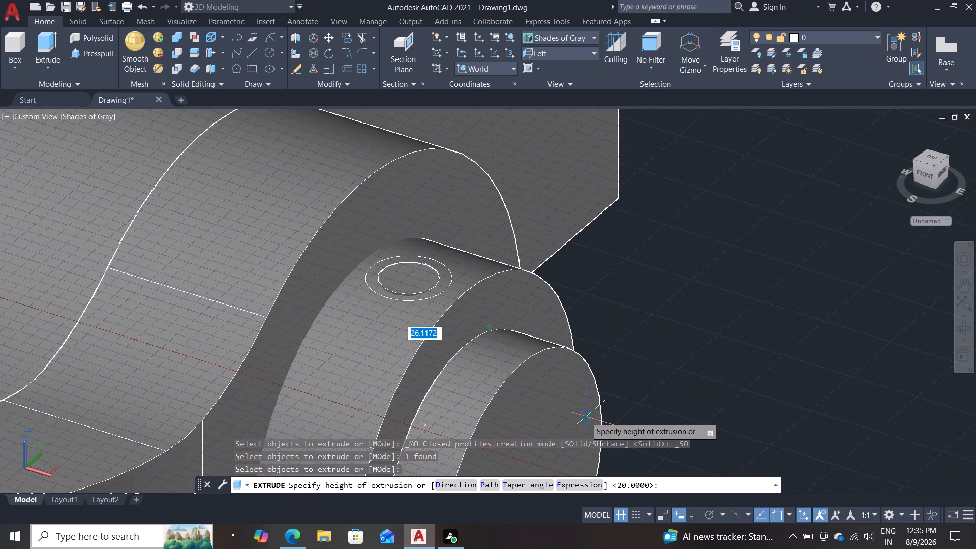
type("75")
key("Return")
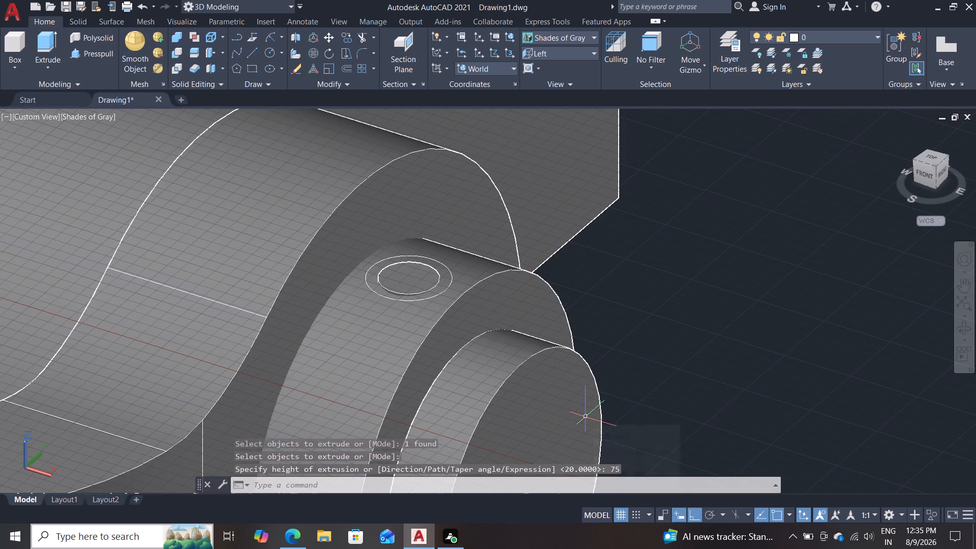
key("Escape")
Extrude the outer radius 7 circle 5 units upward as a solid to form the pin's head above the collar.
scroll(634, 353, "down", 3)
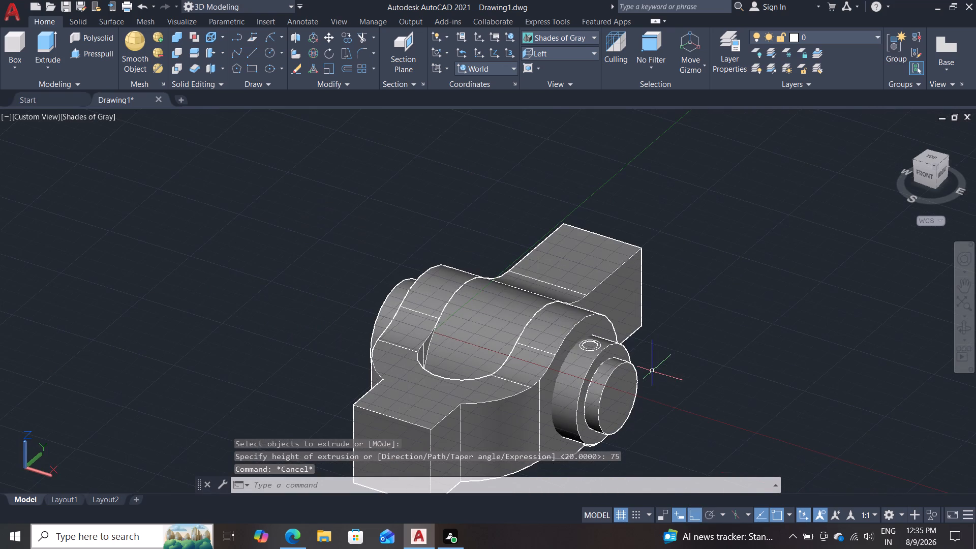
middle_click_drag(667, 422, 654, 392, "shift")
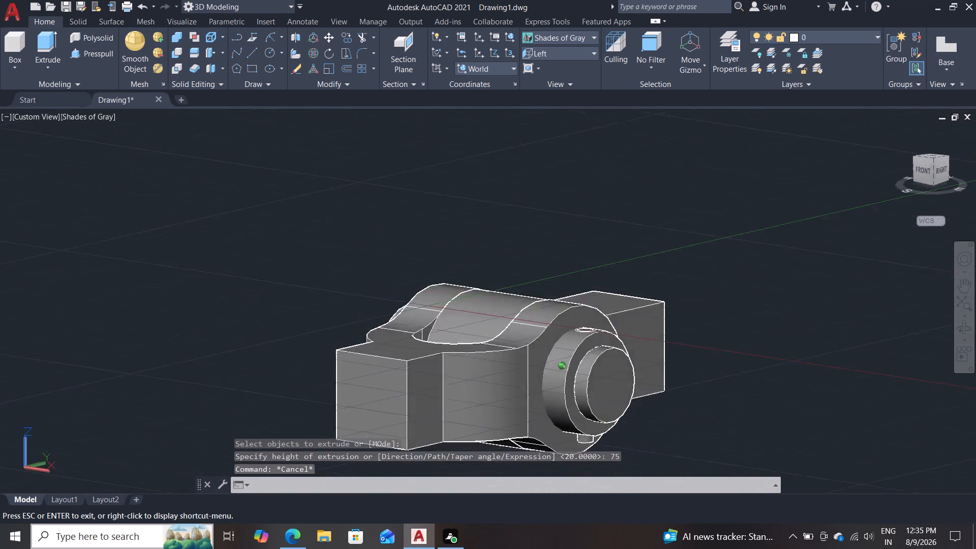
middle_click_drag(654, 392, 665, 436, "shift")
scroll(677, 396, "up", 3)
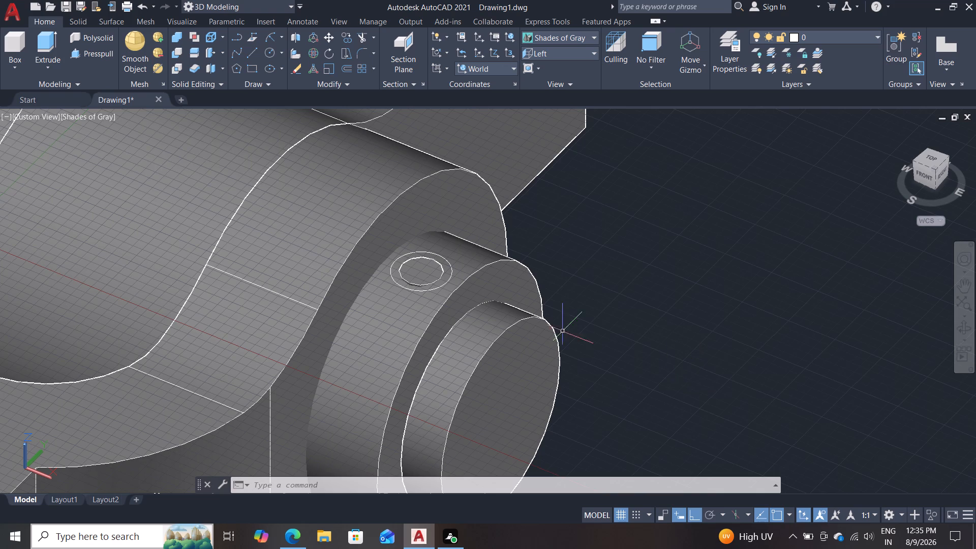
left_click(51, 40)
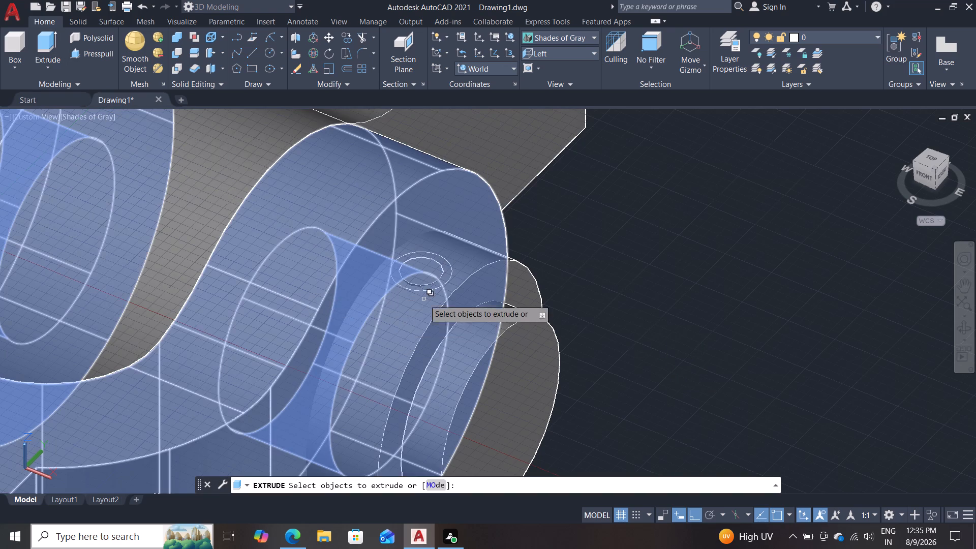
left_click(453, 270)
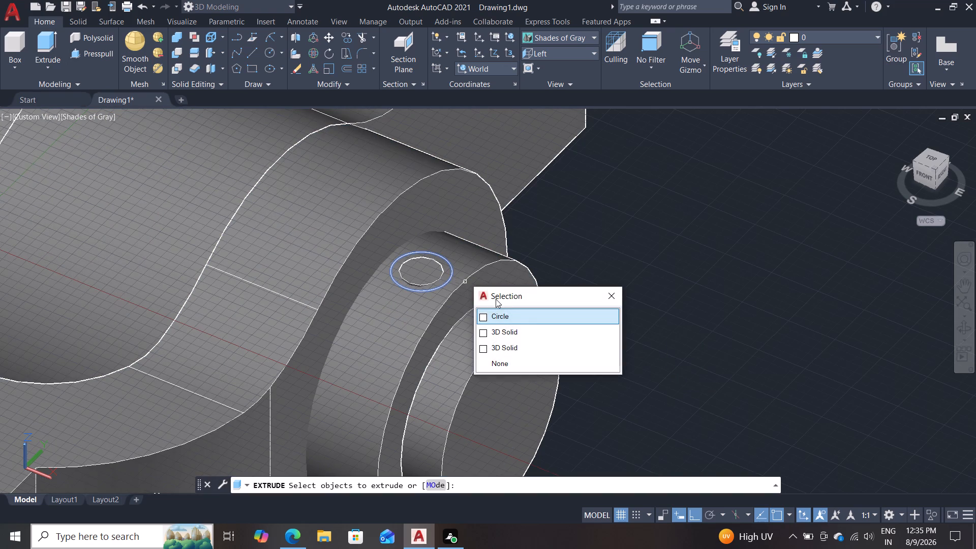
double_click(507, 317)
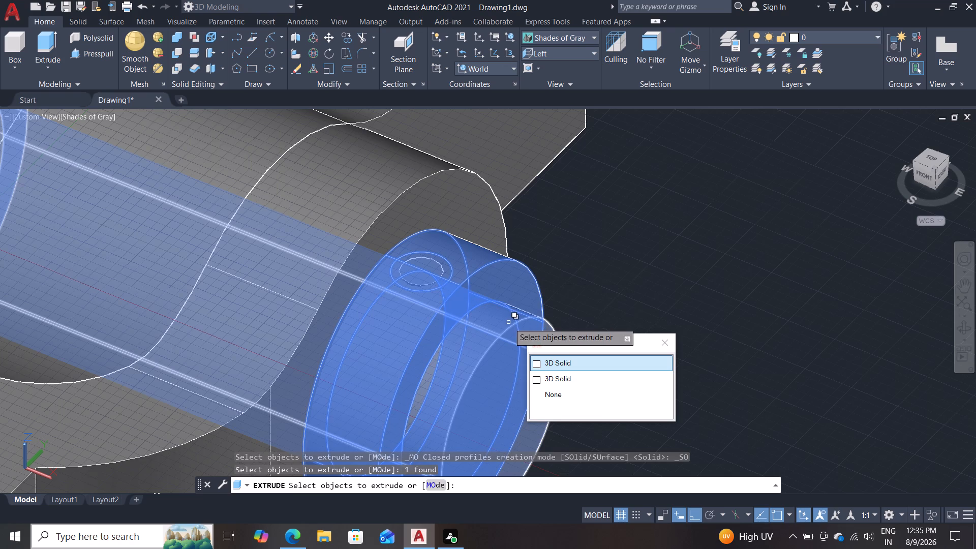
key("Escape")
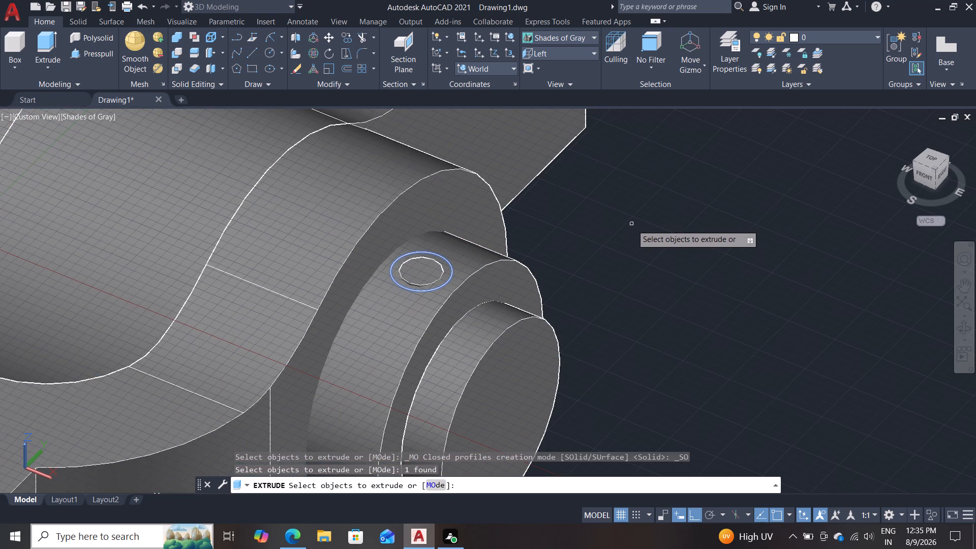
key("Return")
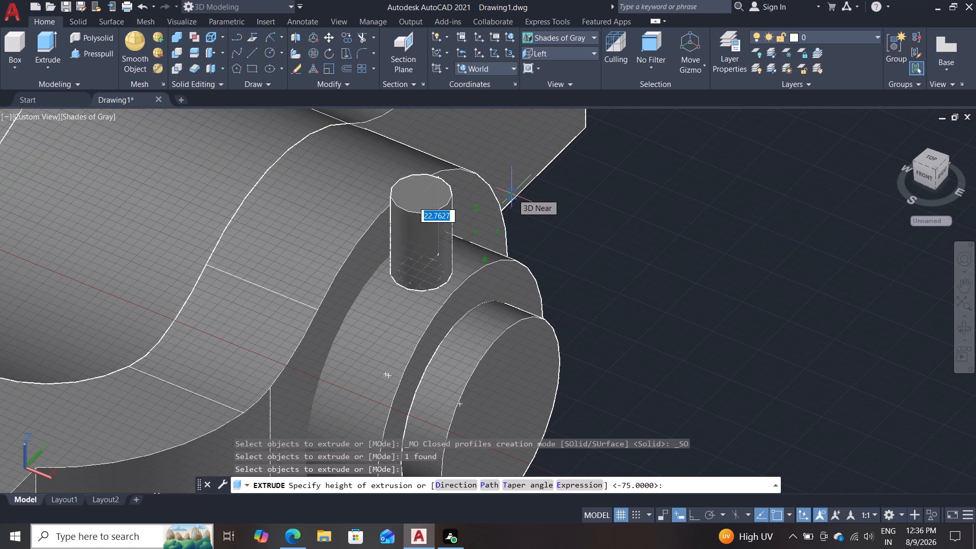
key("5")
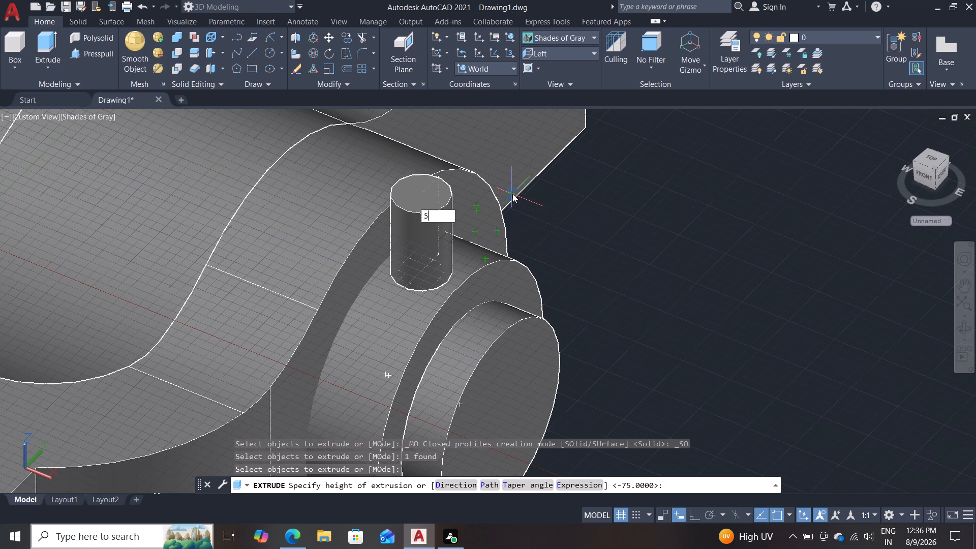
key("Return")
key("Escape")
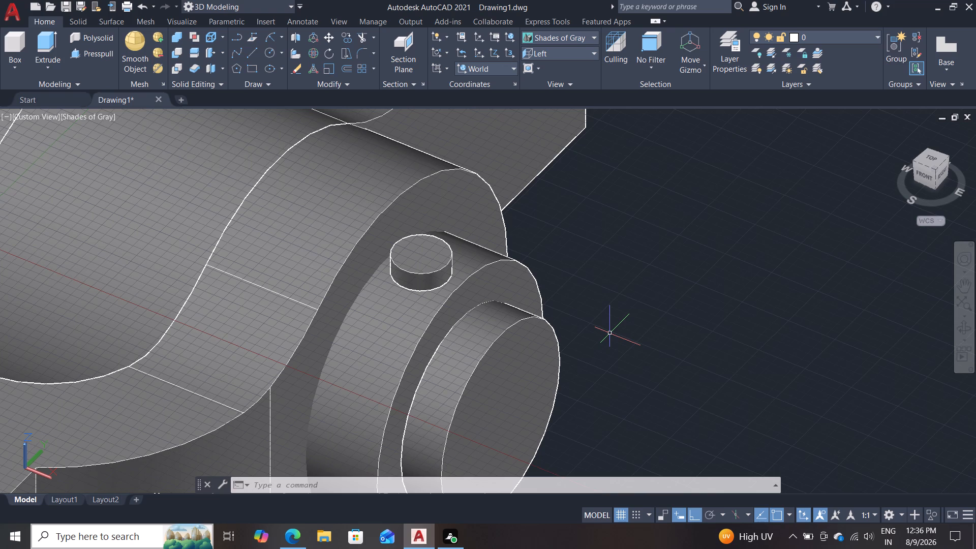
Union the small cylindrical head with the long radius 5 shank passing through the collar into one solid pin.
scroll(622, 291, "down", 1)
left_click(484, 278)
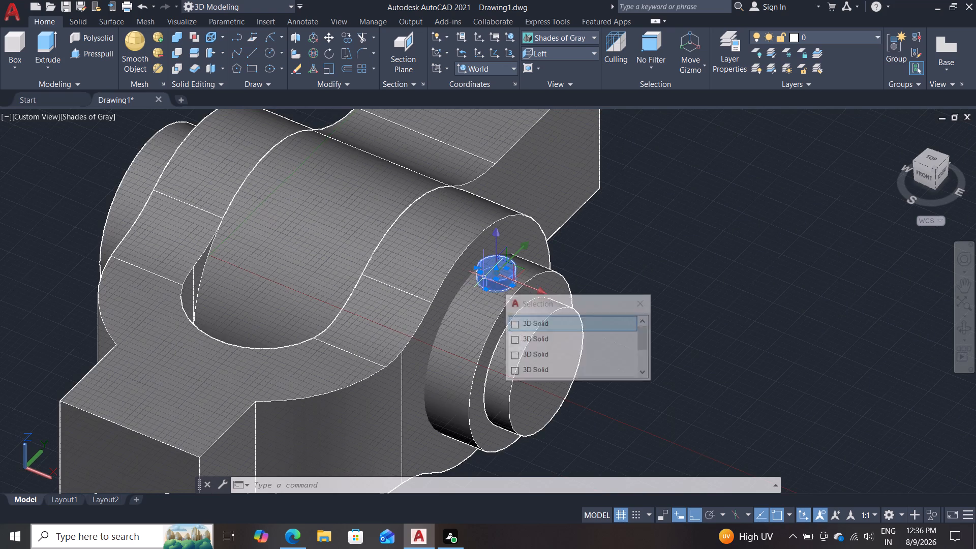
left_click(600, 321)
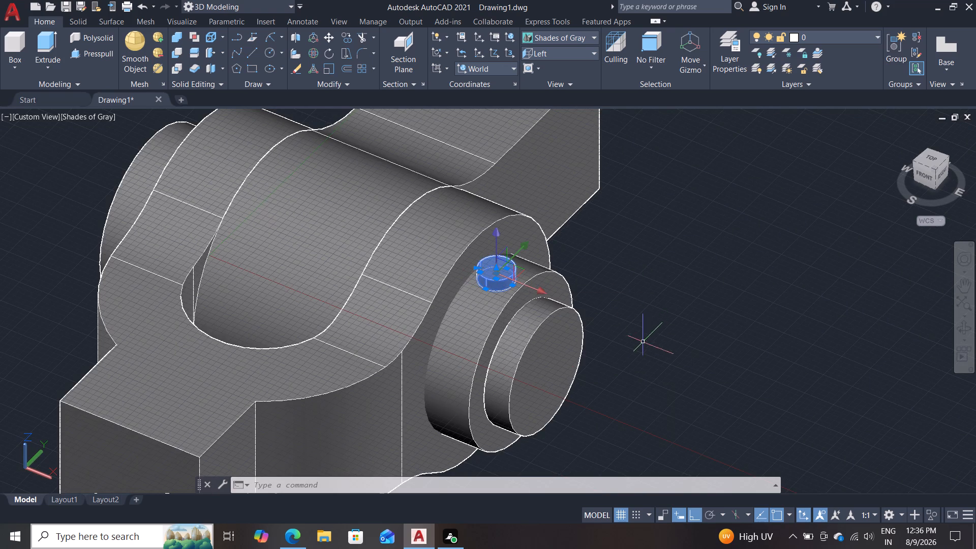
middle_click_drag(643, 342, 624, 278, "shift")
scroll(623, 278, "down", 1, "shift")
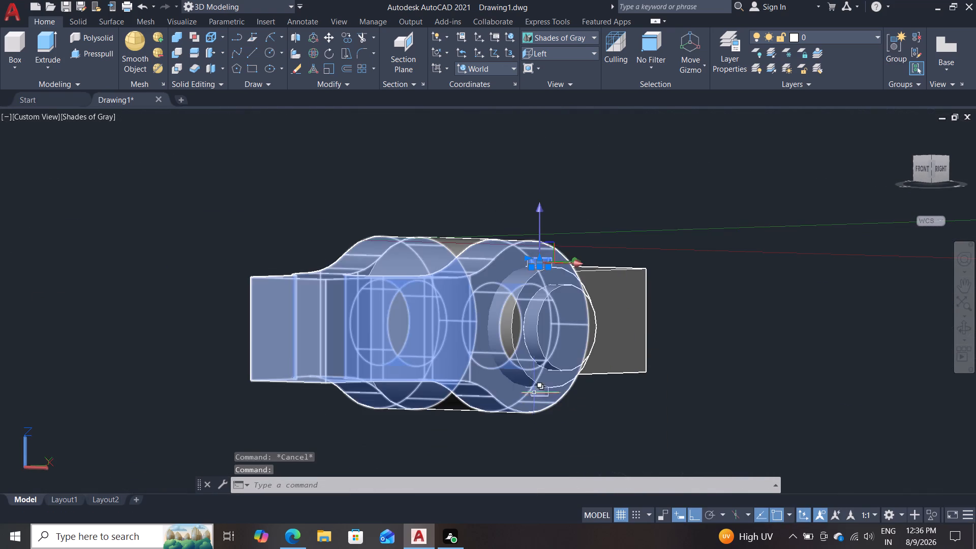
left_click(541, 393)
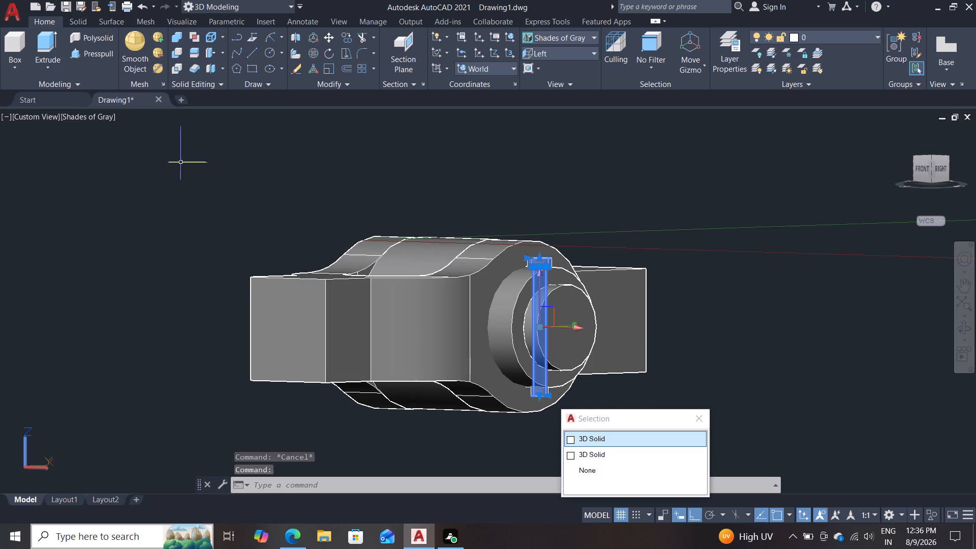
double_click(176, 41)
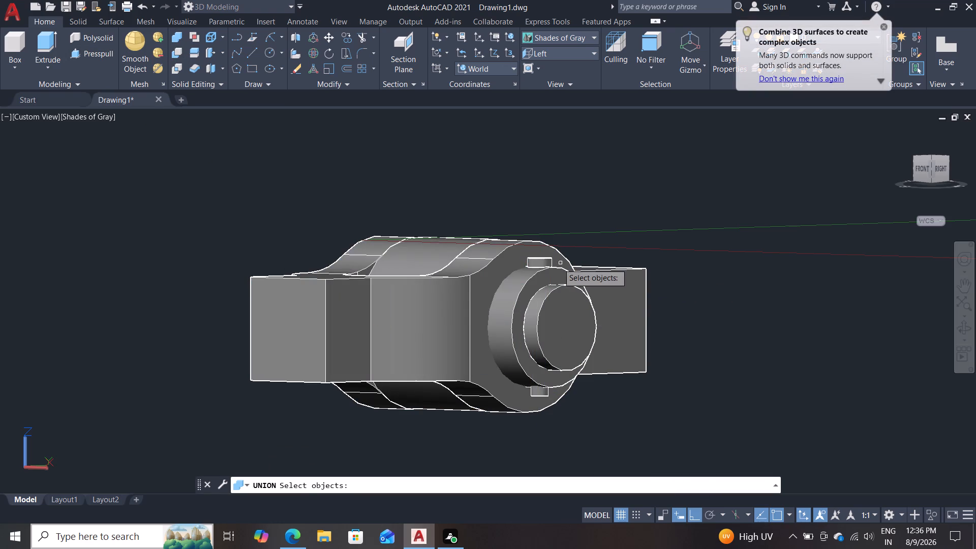
left_click(541, 264)
left_click(594, 314)
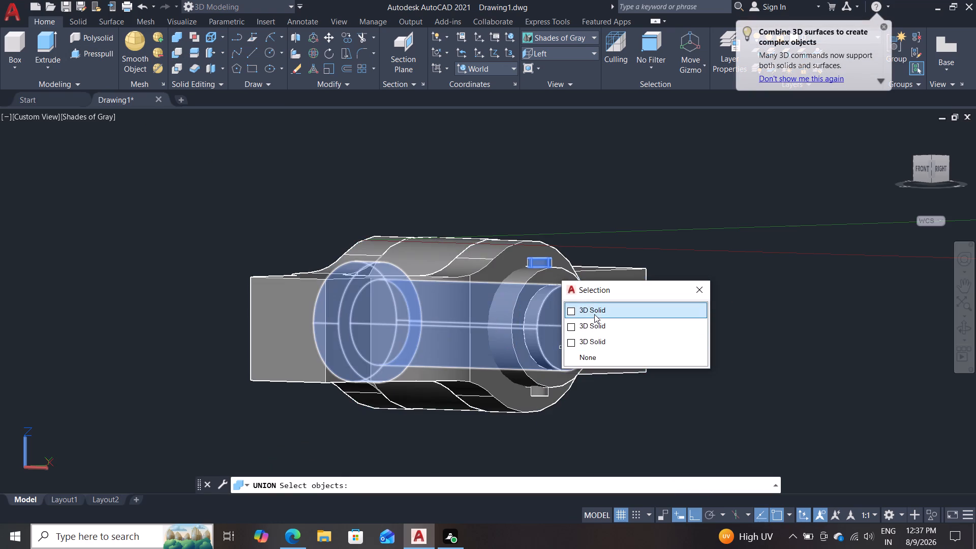
left_click(543, 396)
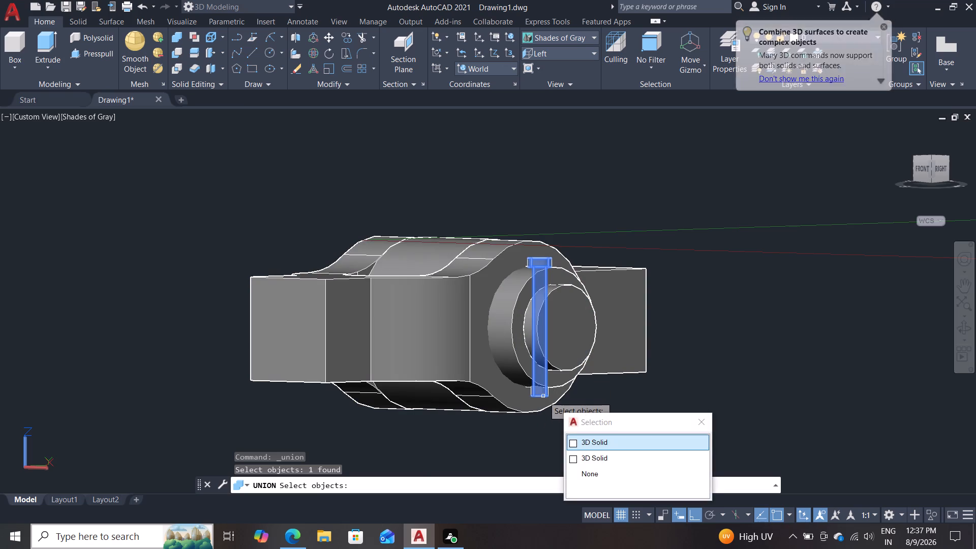
key("Return")
key("Return")
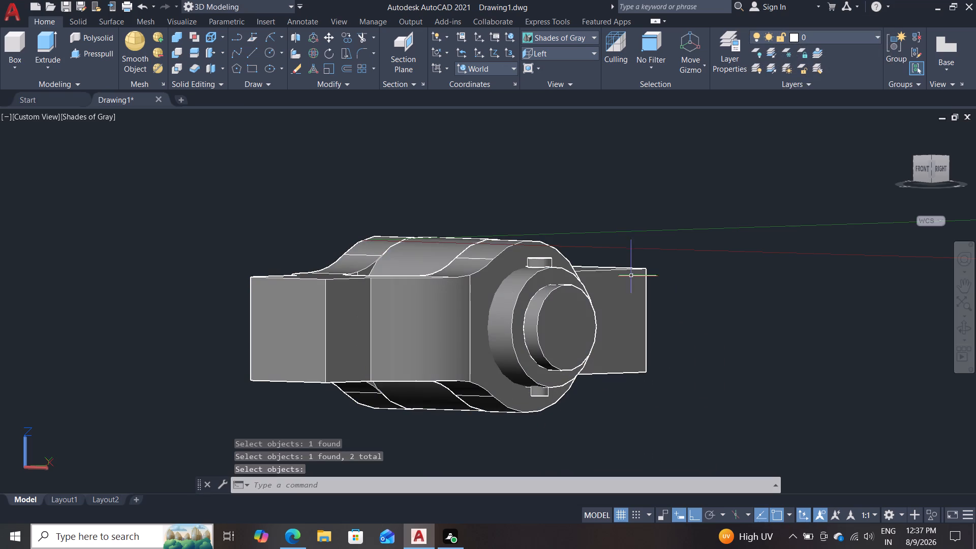
left_click(538, 268)
key("Escape")
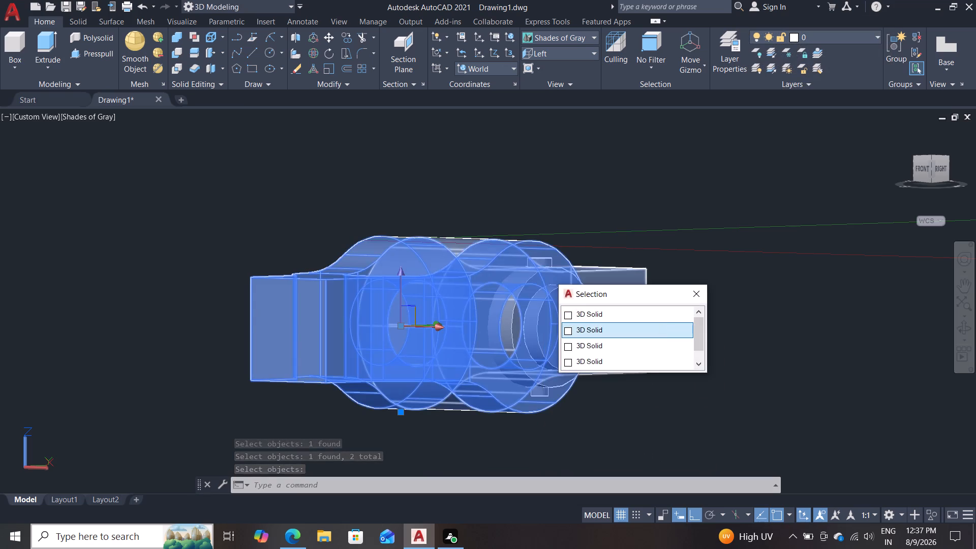
Change the viewport's visual style to Realistic.
middle_click_drag(709, 270, 676, 338, "shift")
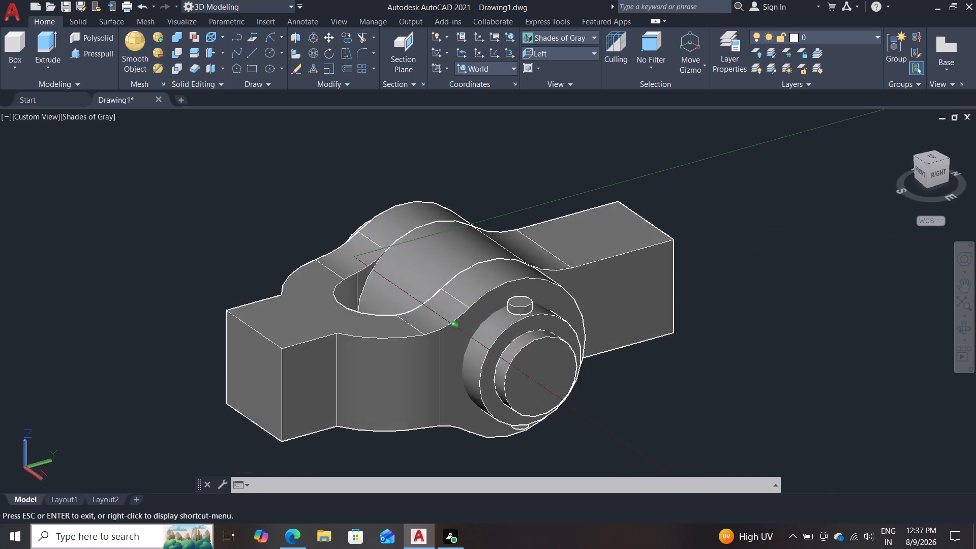
middle_click_drag(676, 338, 671, 341, "shift")
middle_click_drag(664, 336, 614, 281, "shift")
middle_click_drag(634, 405, 609, 399, "shift")
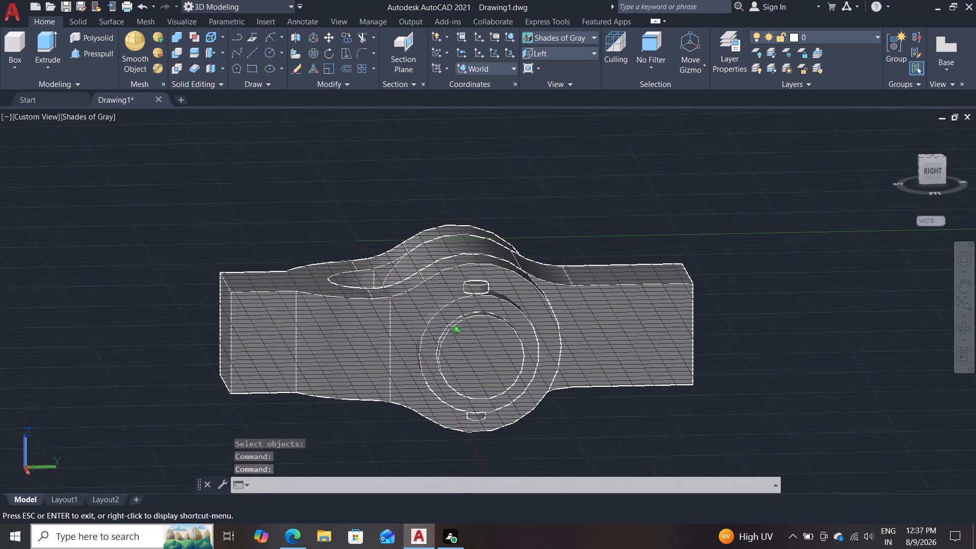
middle_click_drag(609, 399, 601, 400, "shift")
scroll(610, 405, "down", 2)
scroll(611, 404, "up", 2)
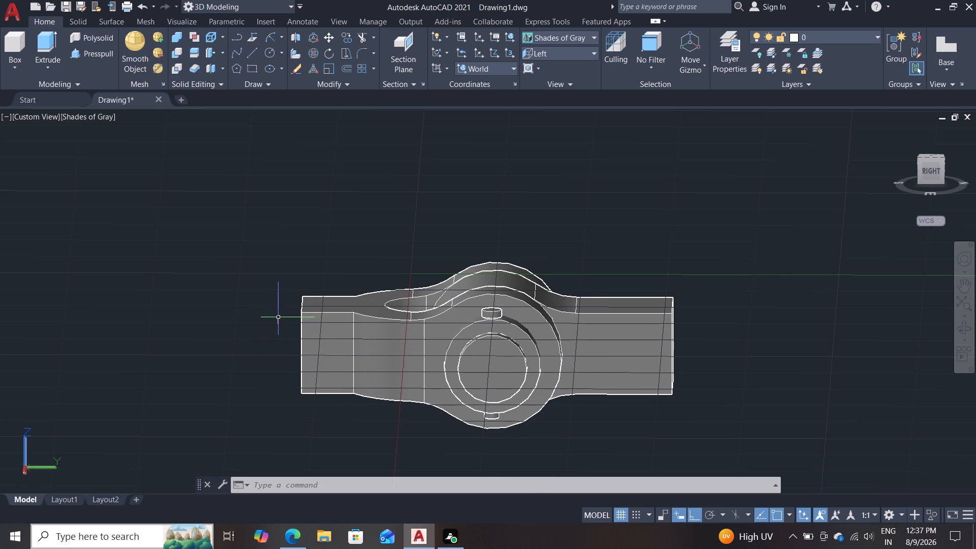
left_click(102, 118)
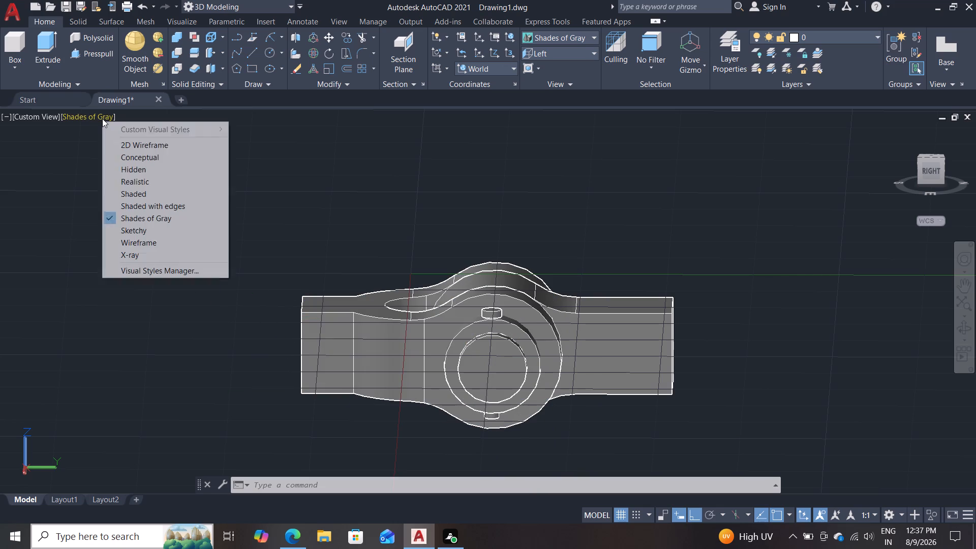
left_click(147, 185)
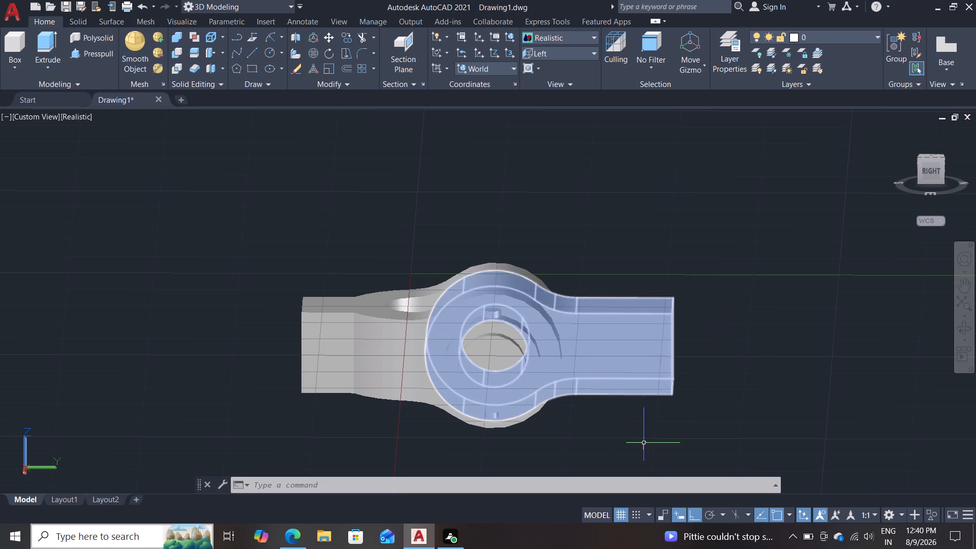
Copy the headed pin 150 units along the Y axis in both directions, placing one copy on each side of the original.
middle_click_drag(637, 419, 639, 402, "shift")
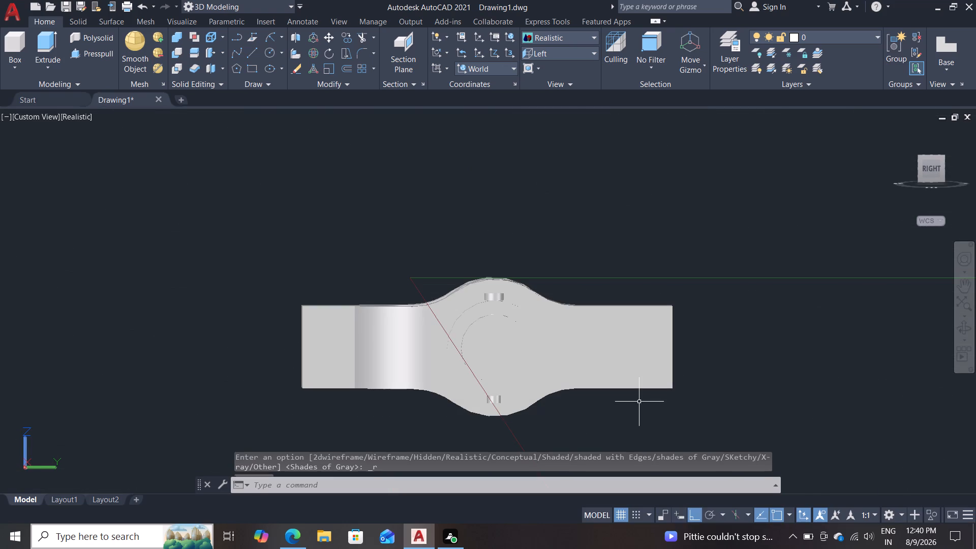
key("c")
key("o")
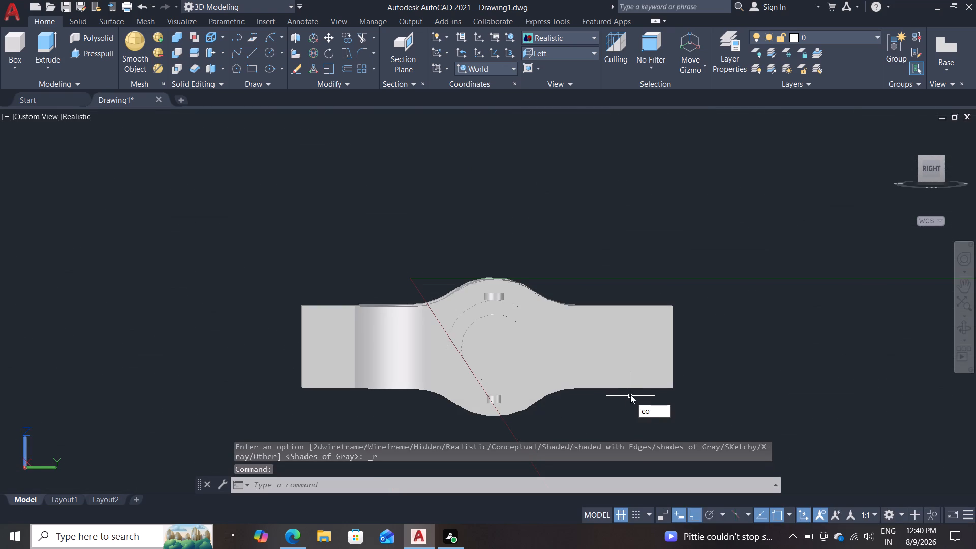
key("Return")
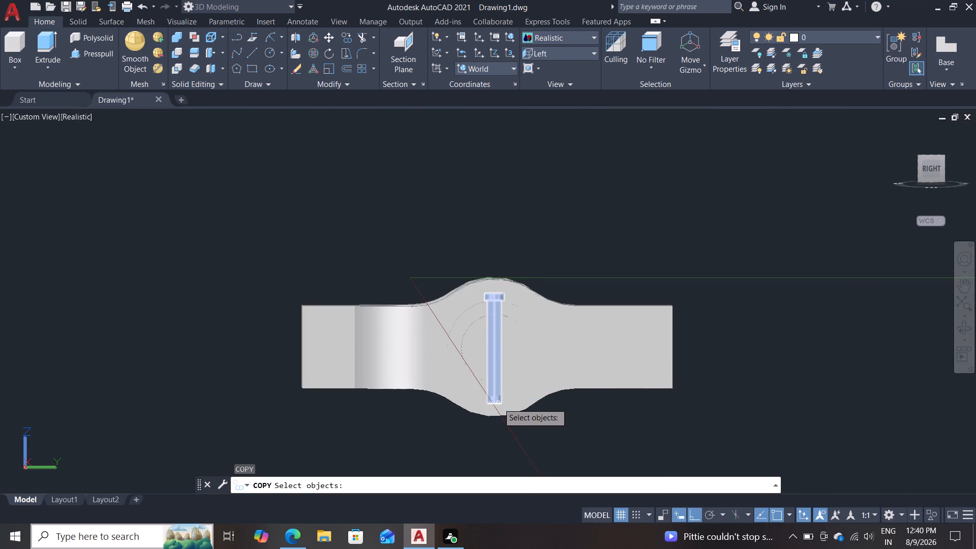
left_click(498, 403)
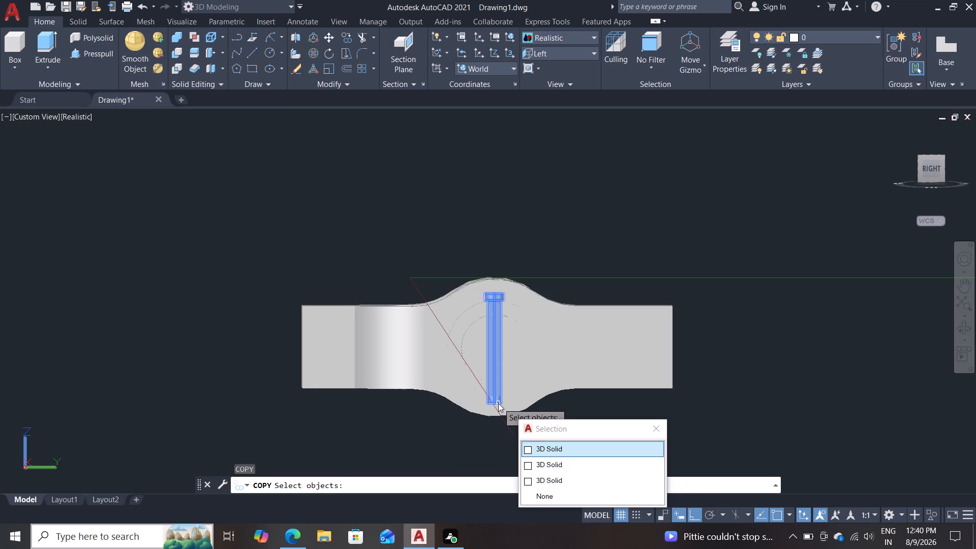
key("Return")
key("Return")
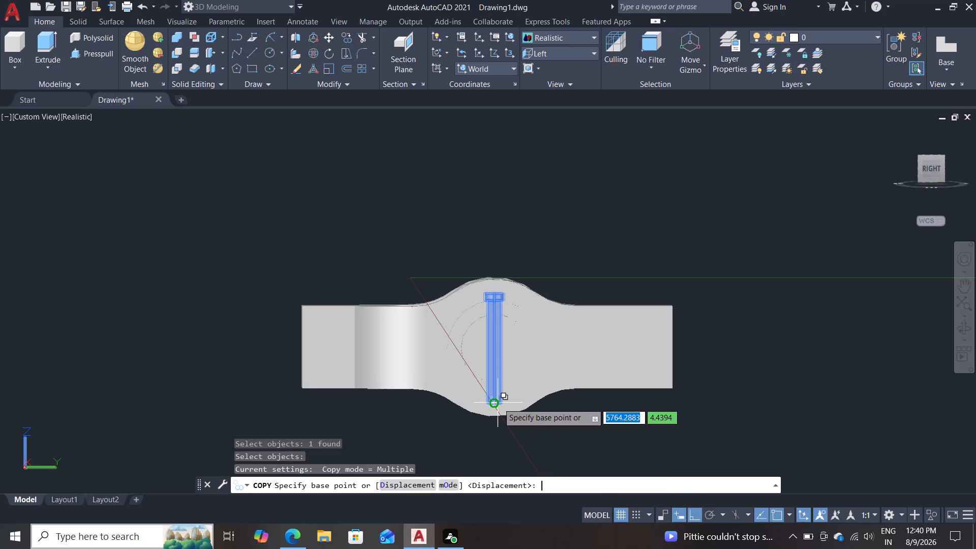
left_click(498, 403)
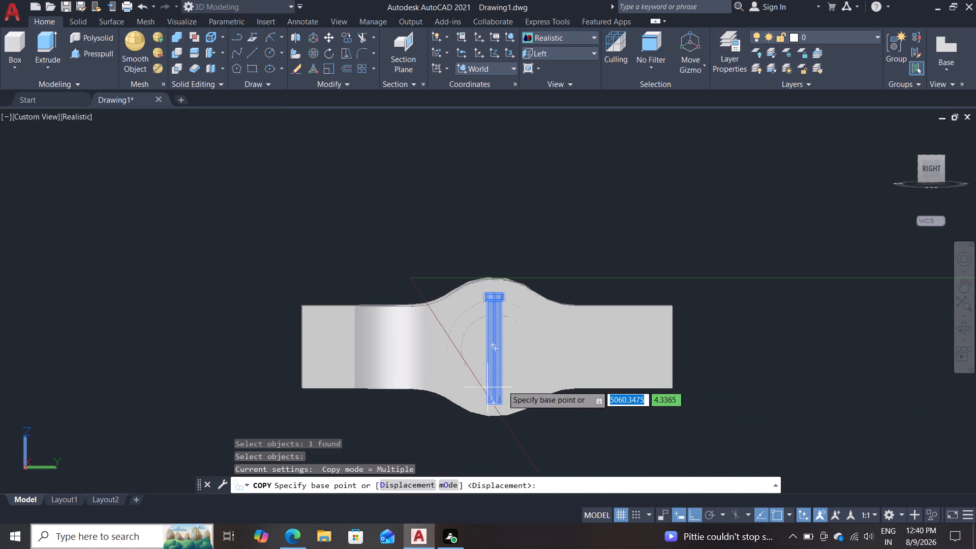
middle_click_drag(773, 328, 796, 354, "shift")
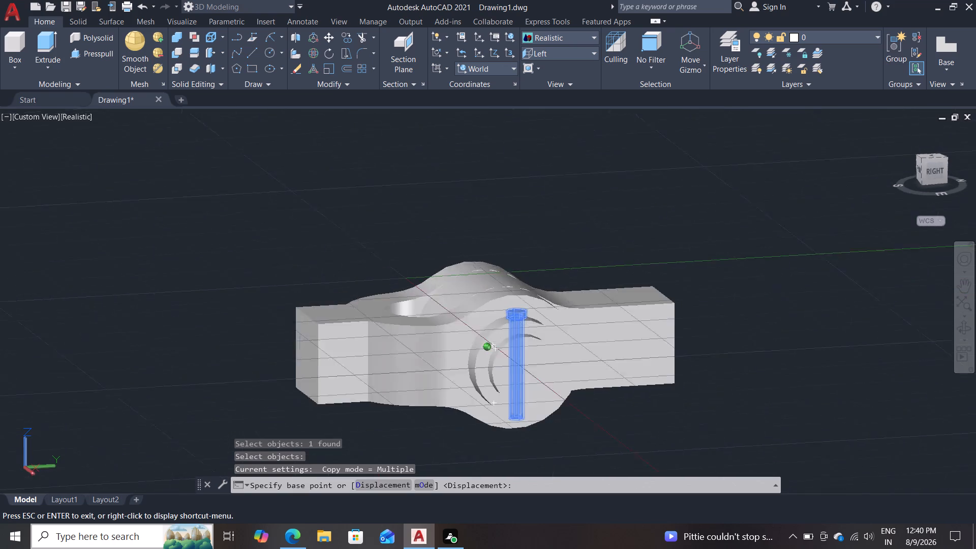
middle_click_drag(796, 354, 800, 348, "shift")
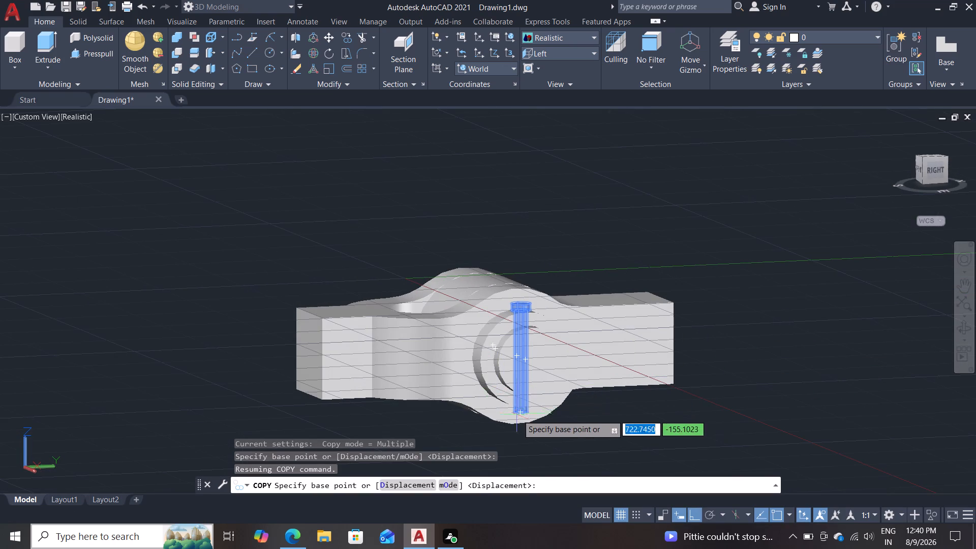
left_click(518, 411)
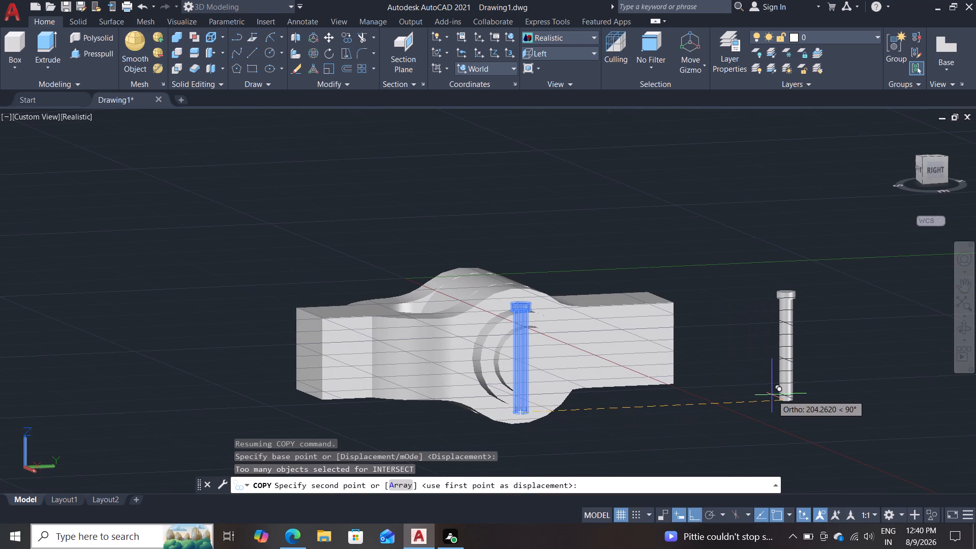
type("150")
key("Return")
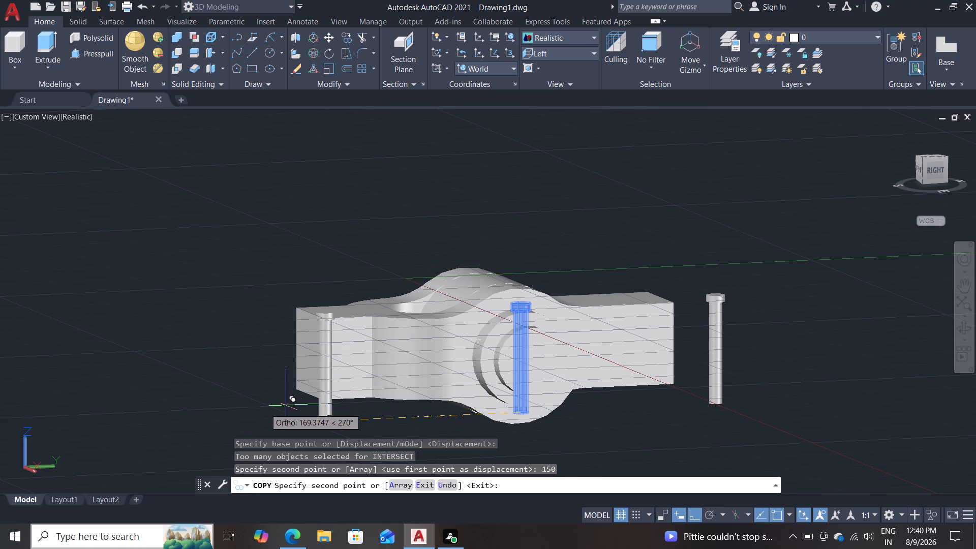
type("150")
key("Return")
key("Escape")
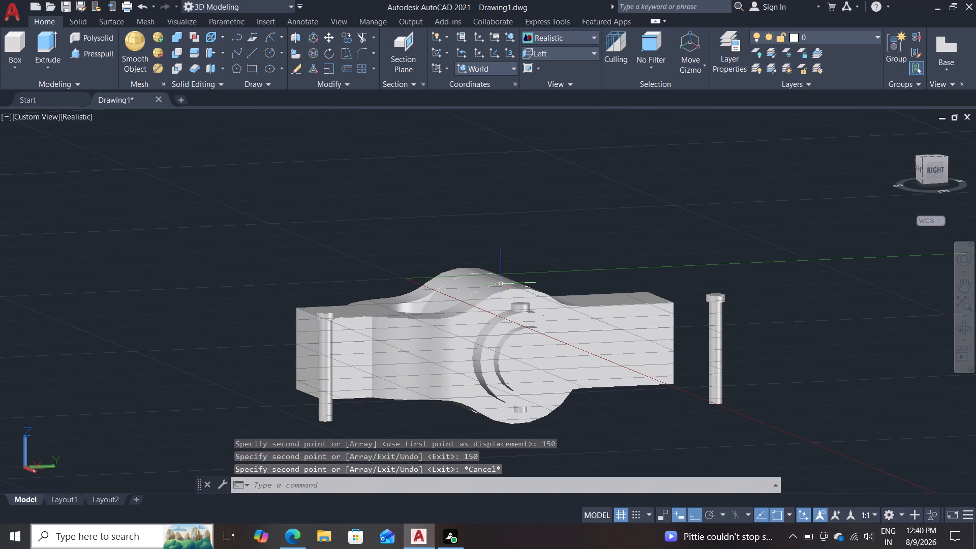
Subtract the original small headed pin from the collar to cut its pin hole.
middle_click_drag(535, 261, 500, 293, "shift")
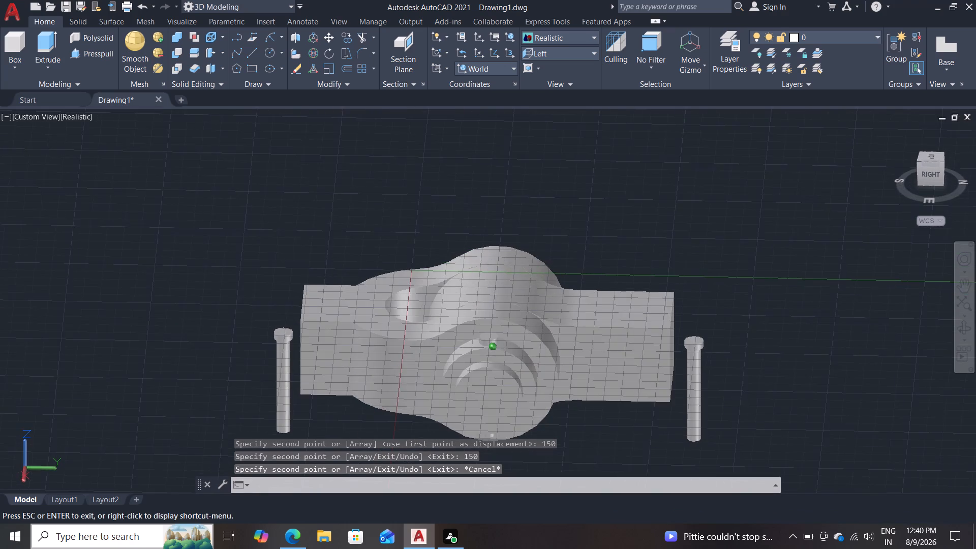
middle_click_drag(500, 293, 504, 291, "shift")
scroll(505, 291, "up", 1, "shift")
scroll(561, 240, "down", 1)
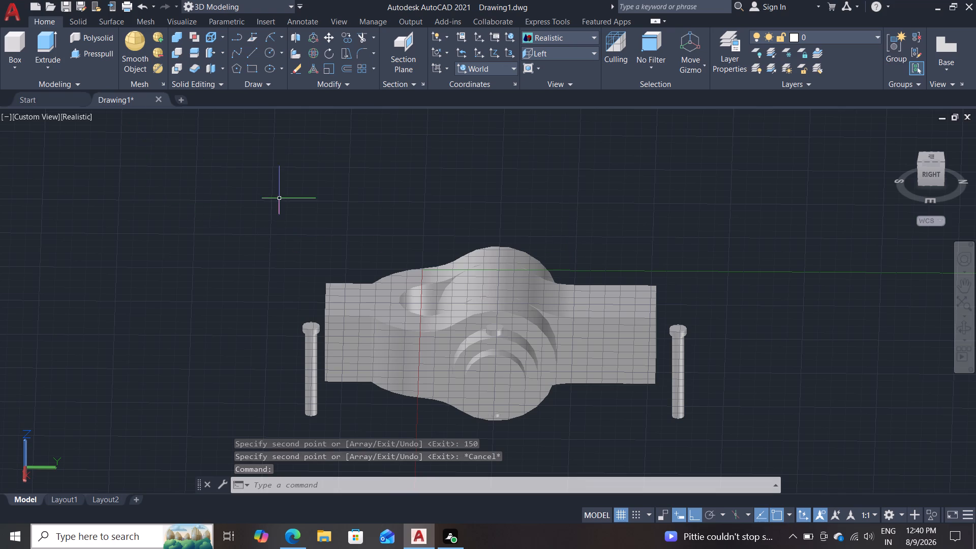
left_click(175, 47)
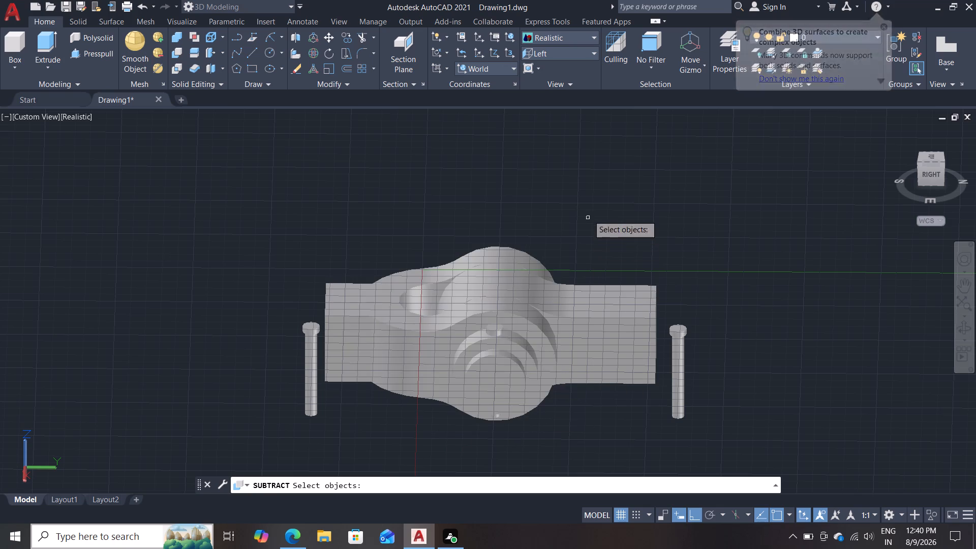
middle_click_drag(590, 204, 609, 251, "shift")
scroll(609, 251, "up", 1)
scroll(595, 262, "down", 1)
middle_click_drag(600, 272, 607, 239)
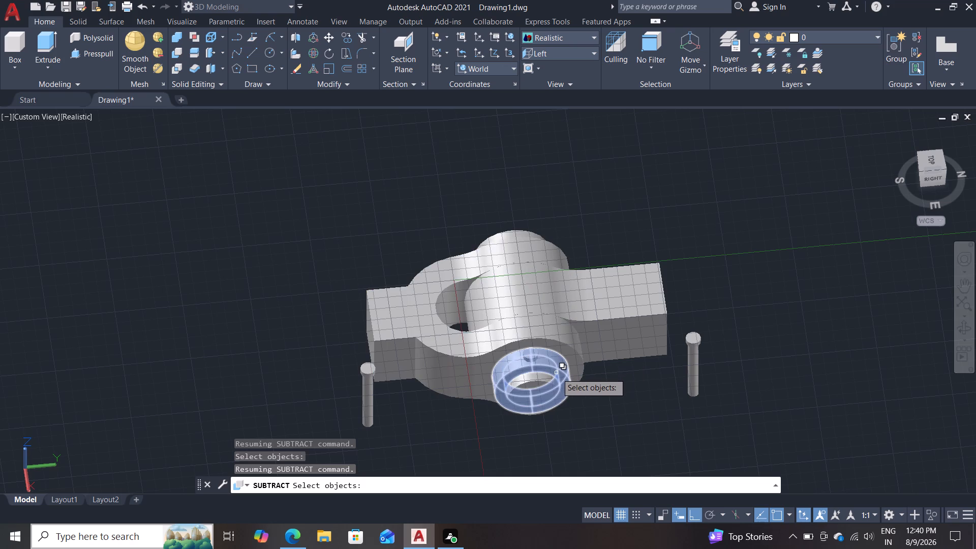
left_click(557, 373)
left_click(590, 417)
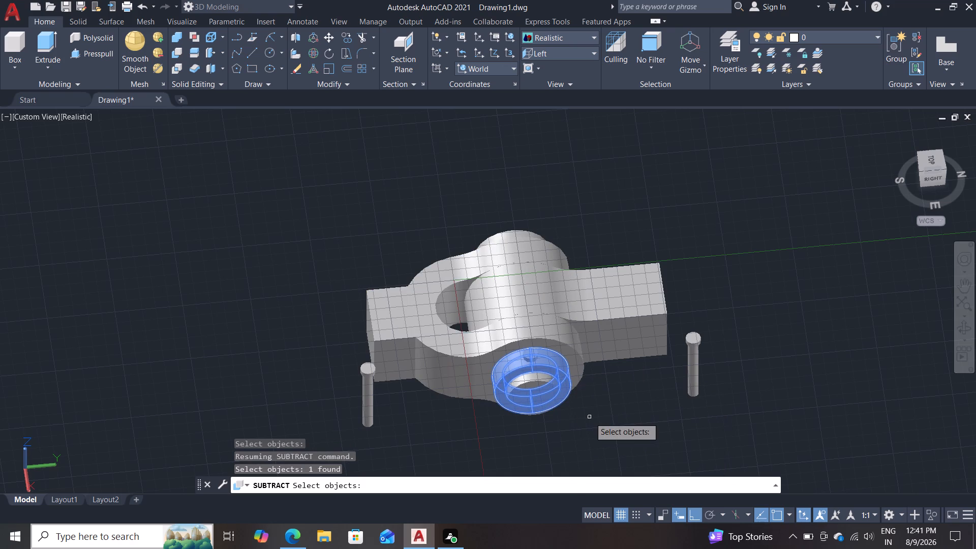
key("Return")
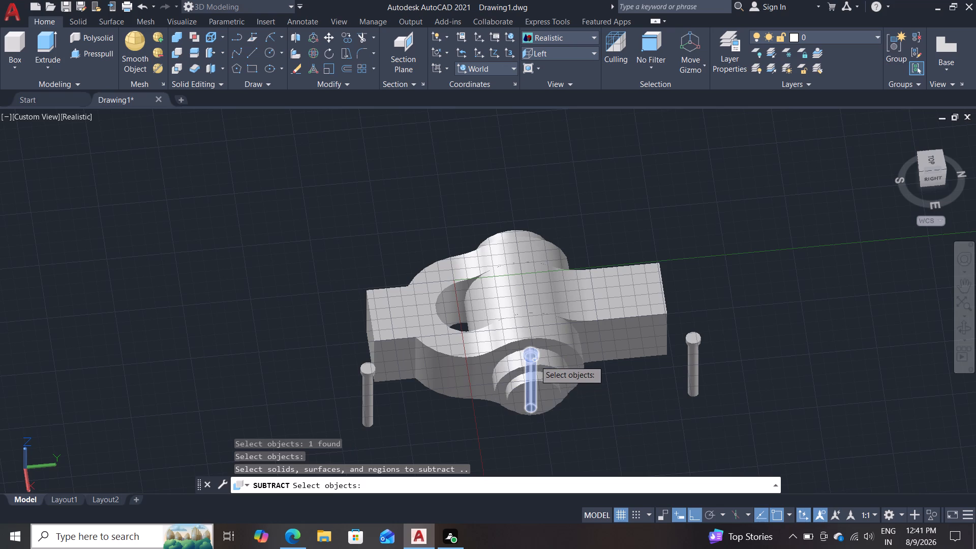
left_click(535, 360)
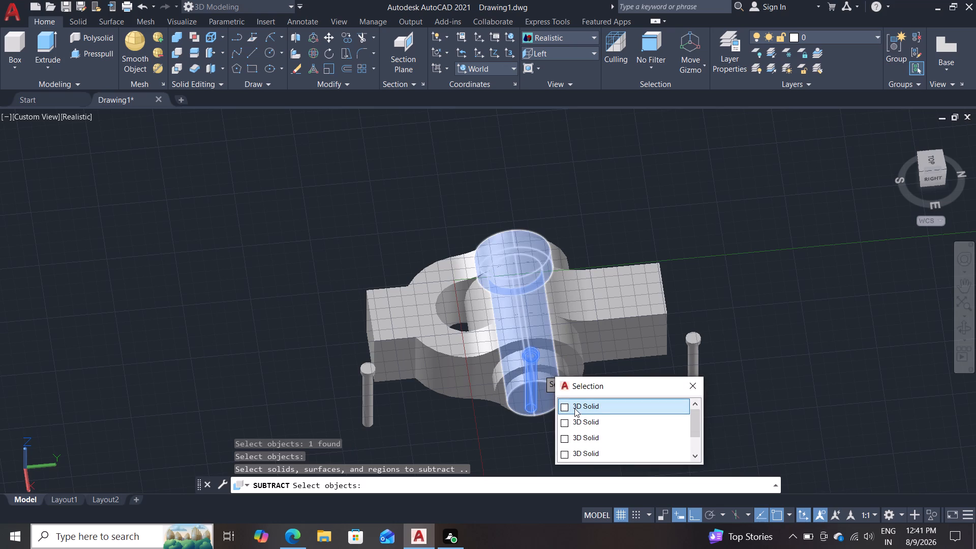
left_click(574, 408)
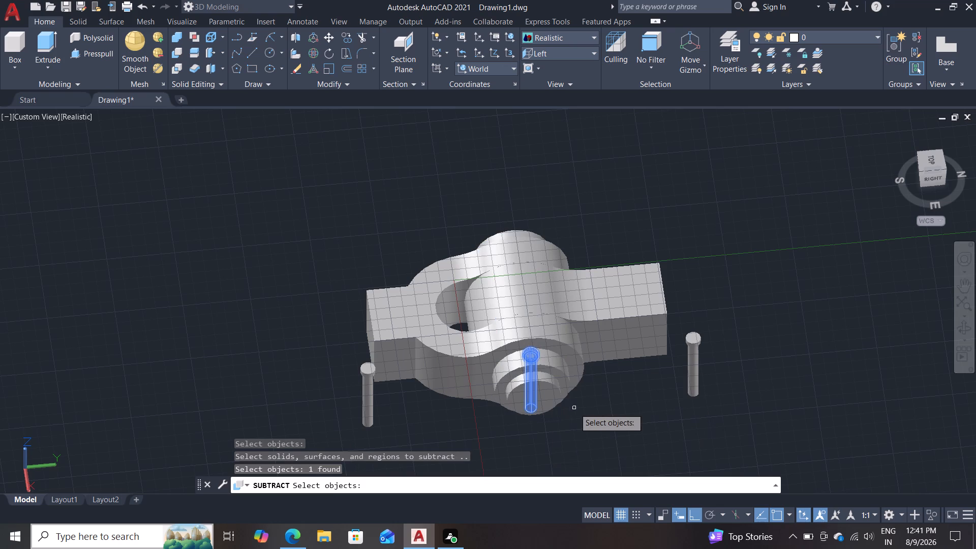
key("Return")
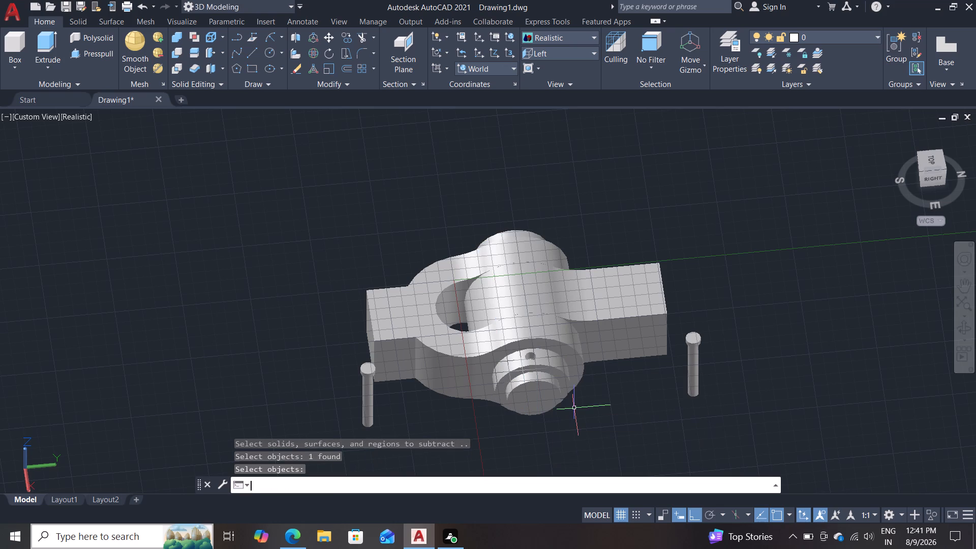
Move the small headed pin copy on the positive Y side 150 units along negative Y into the collar hole.
key("m")
key("Return")
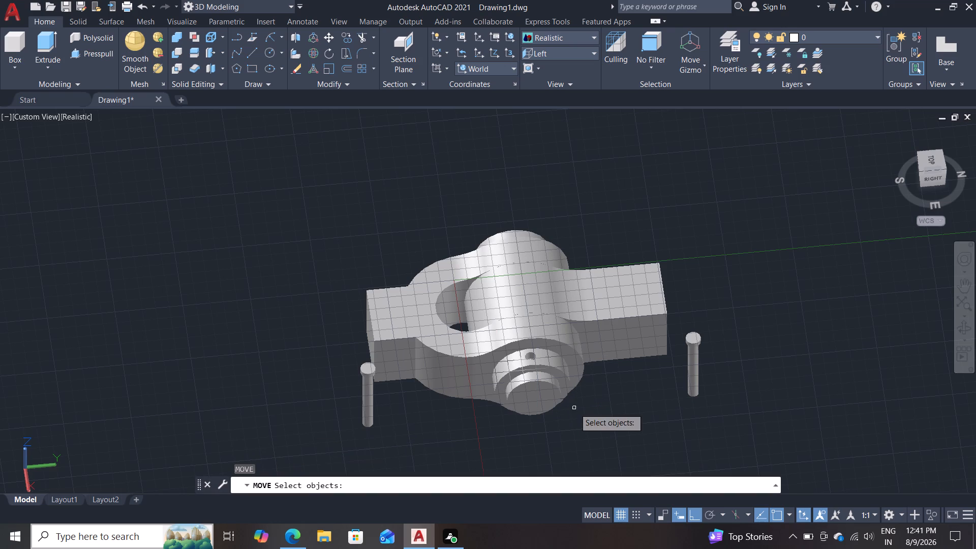
left_click(690, 367)
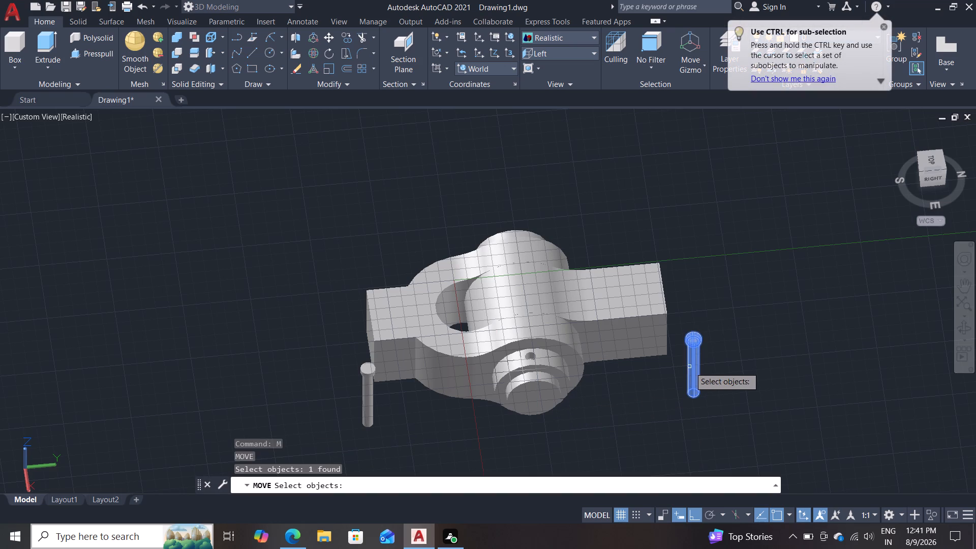
key("Return")
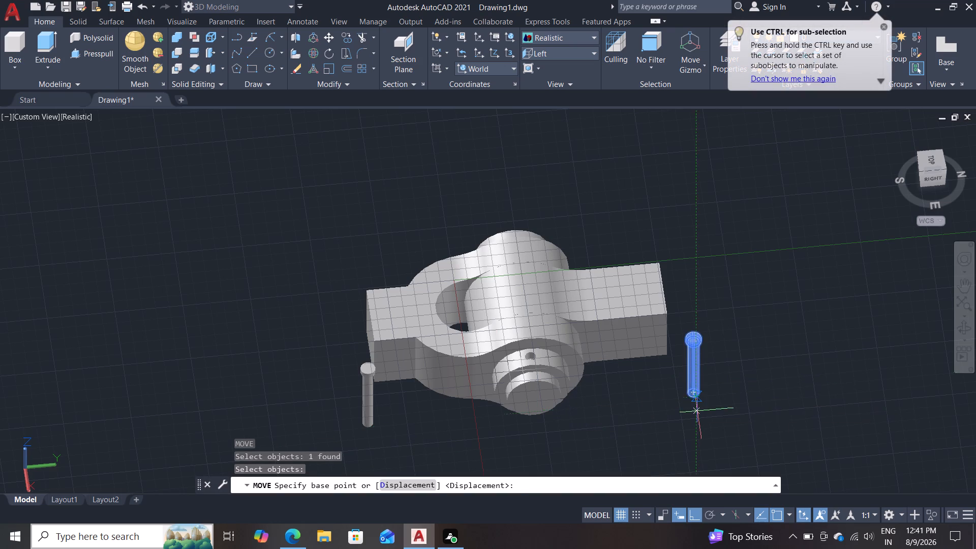
left_click(696, 393)
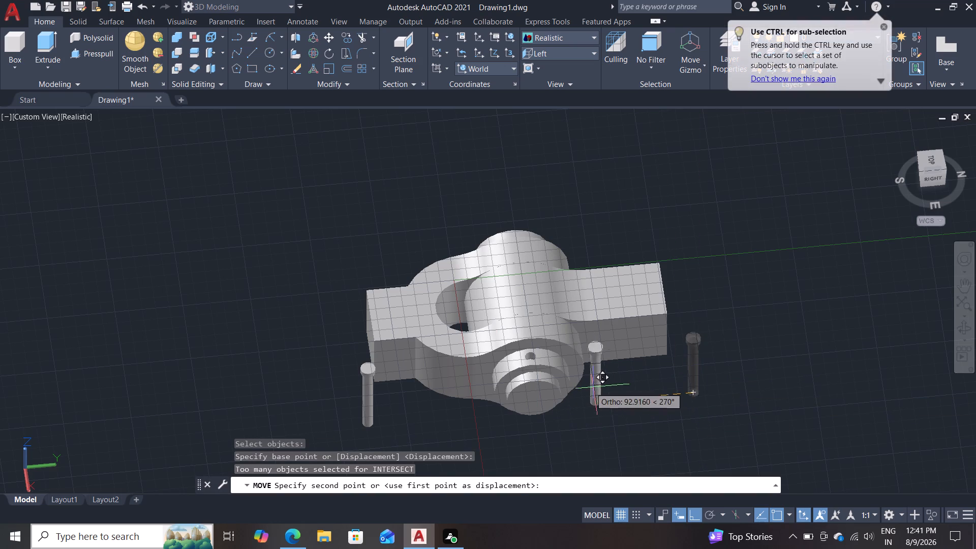
type("150")
key("Return")
key("Escape")
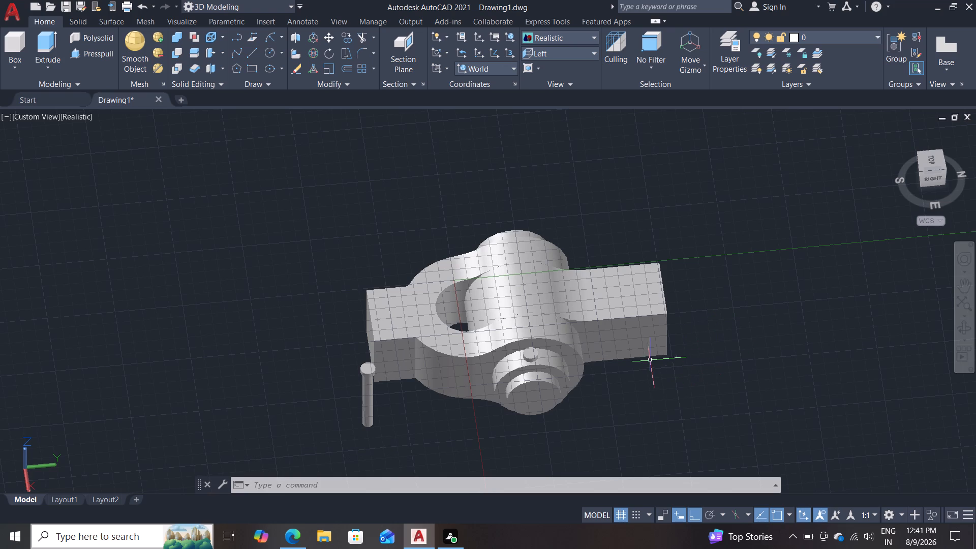
Examine the knuckle joint and the small pin seated in the collar from several angles.
scroll(643, 362, "down", 1)
scroll(642, 366, "up", 1)
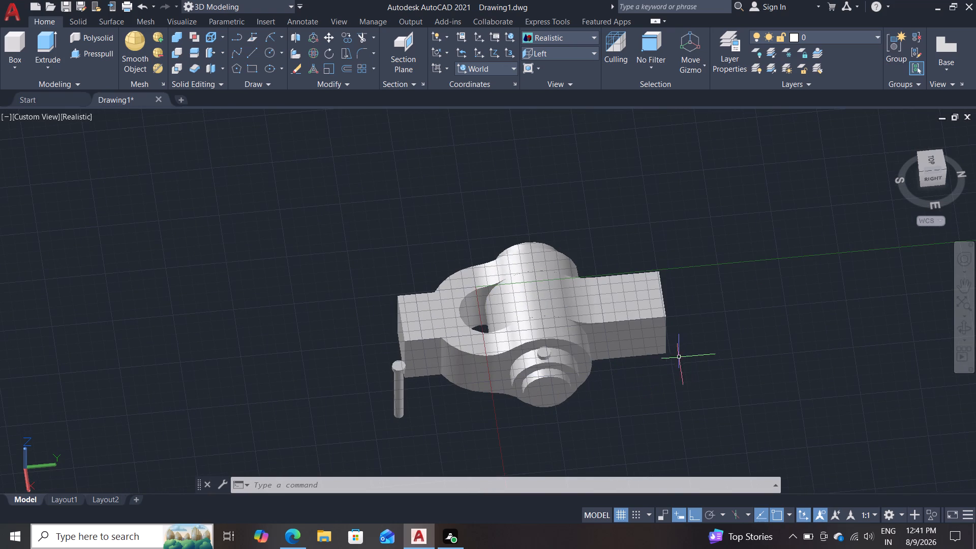
middle_click_drag(654, 384, 668, 341, "shift")
middle_click_drag(666, 337, 653, 325, "shift")
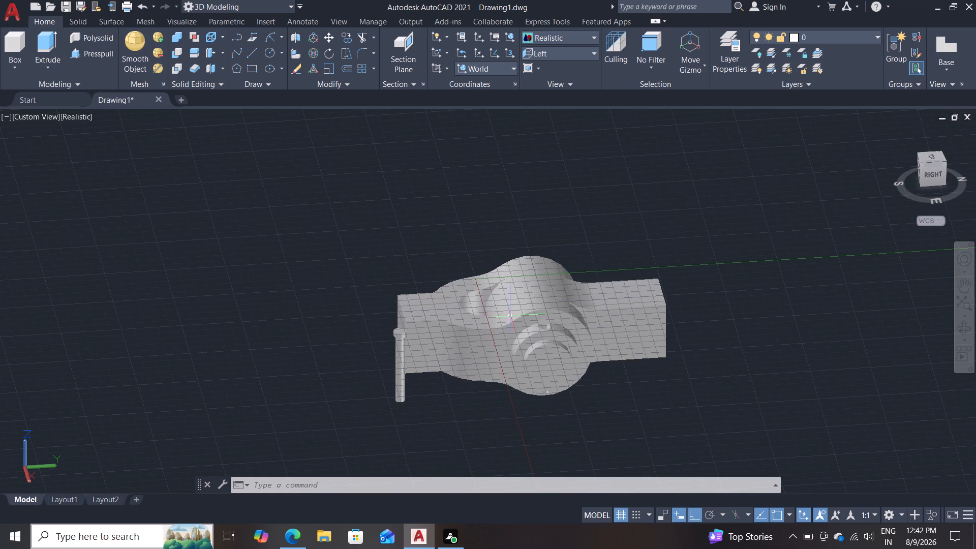
scroll(561, 279, "down", 1)
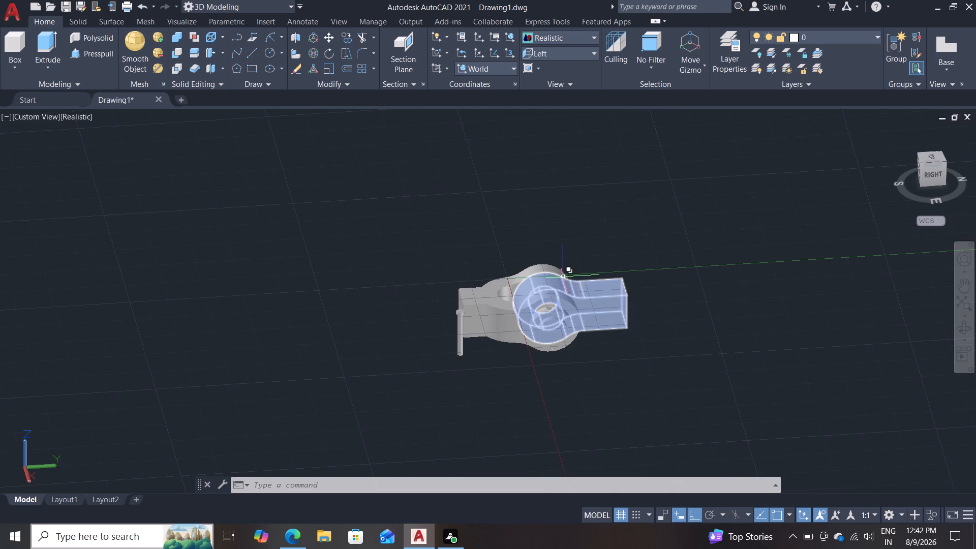
scroll(565, 276, "up", 3)
middle_click_drag(600, 238, 613, 201)
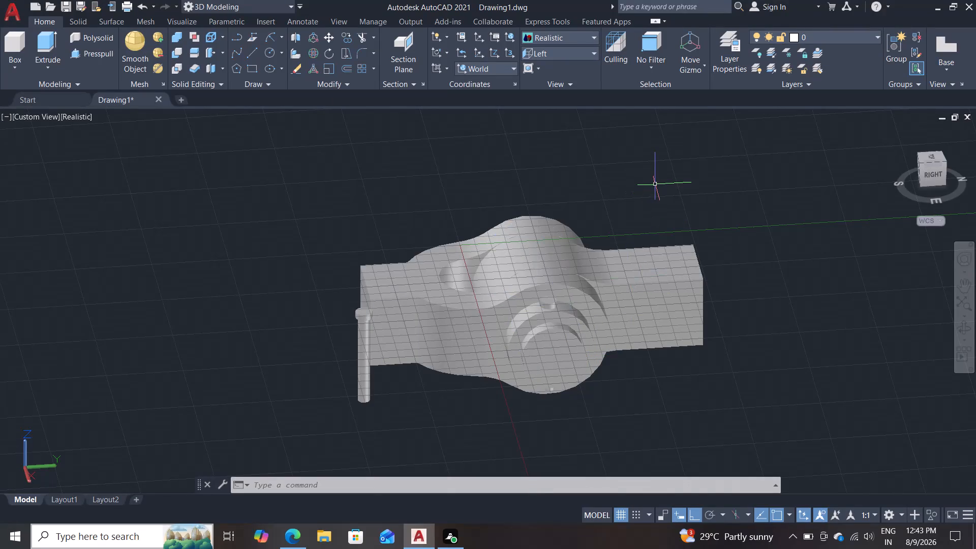
middle_click_drag(666, 178, 673, 222, "shift")
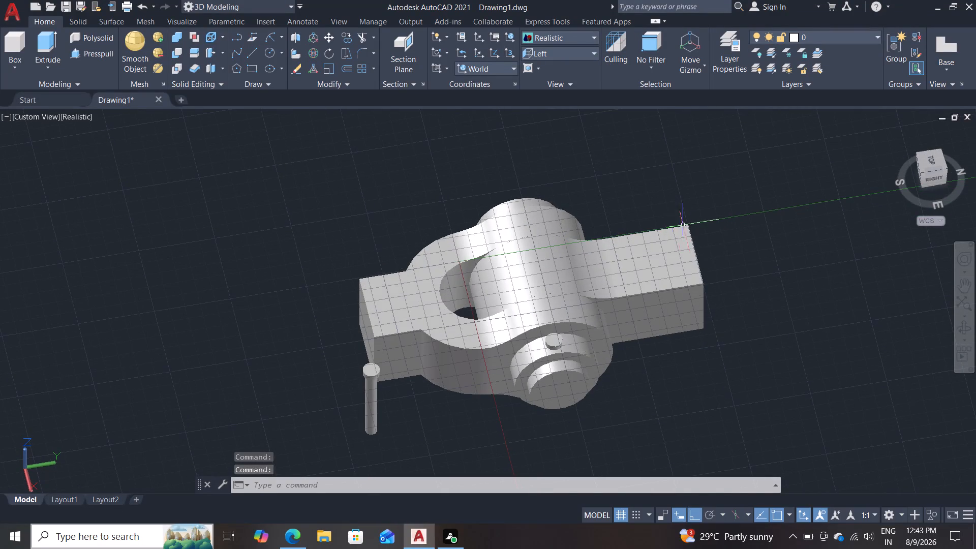
scroll(717, 295, "down", 1)
scroll(714, 301, "up", 2)
middle_click_drag(713, 303, 712, 269)
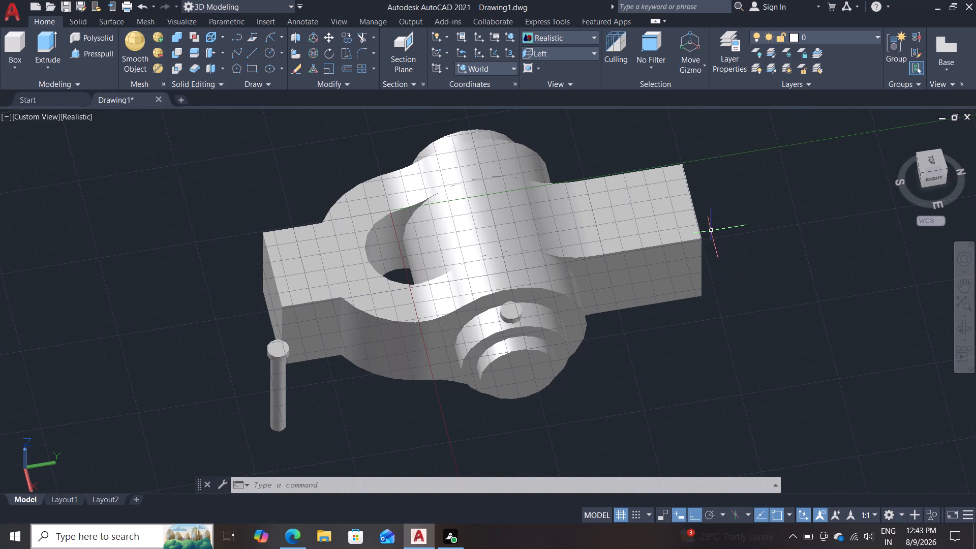
Subtract the small headed pin in the collar from the large knuckle pin to cut the cross hole.
key("s")
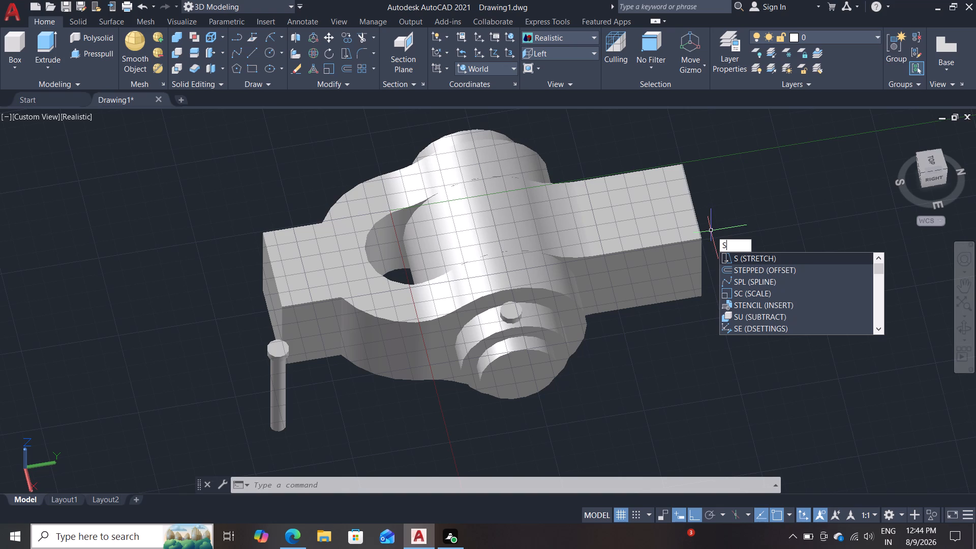
key("u")
key("b")
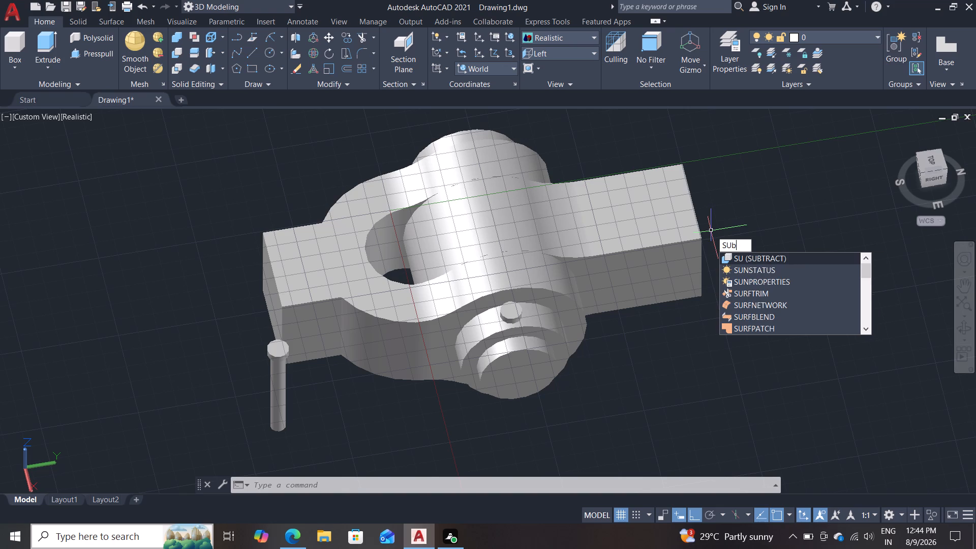
left_click(760, 258)
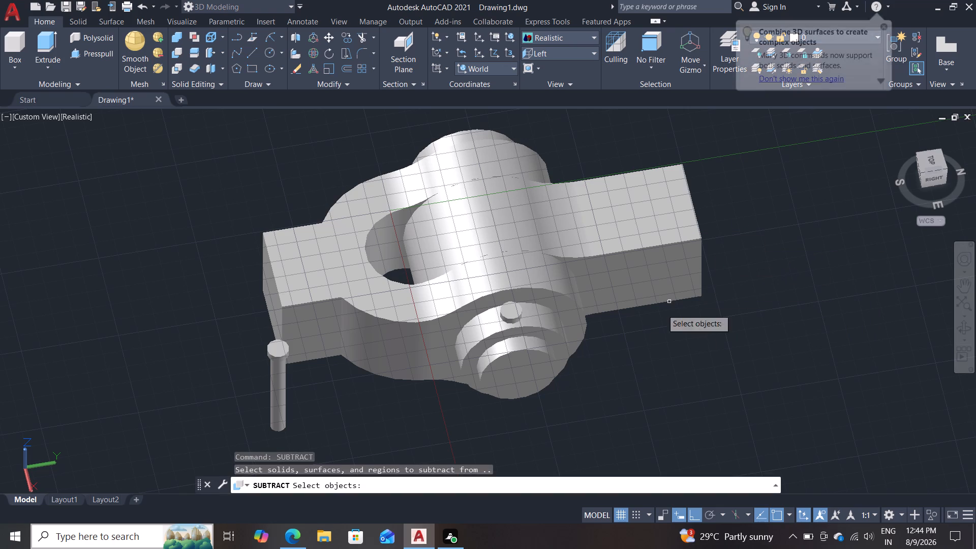
left_click(528, 365)
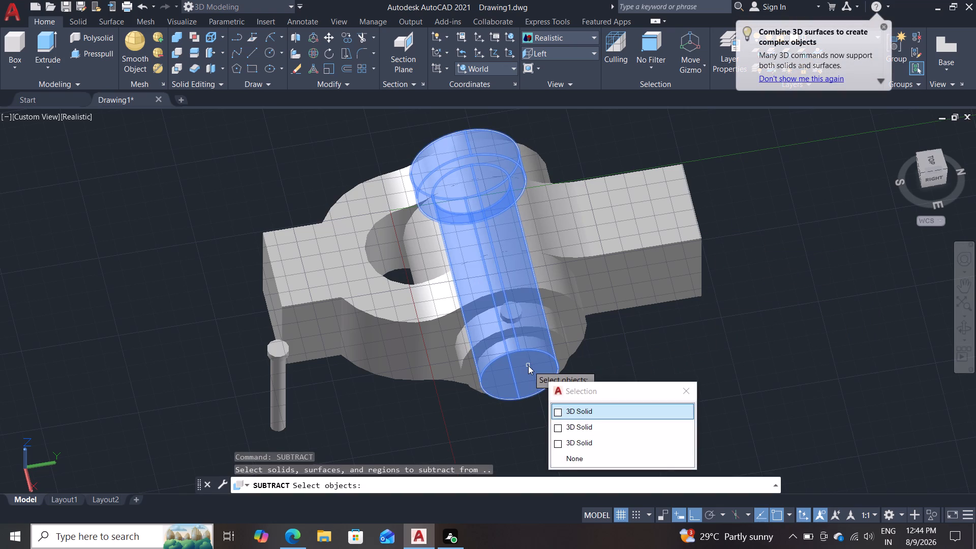
key("Return")
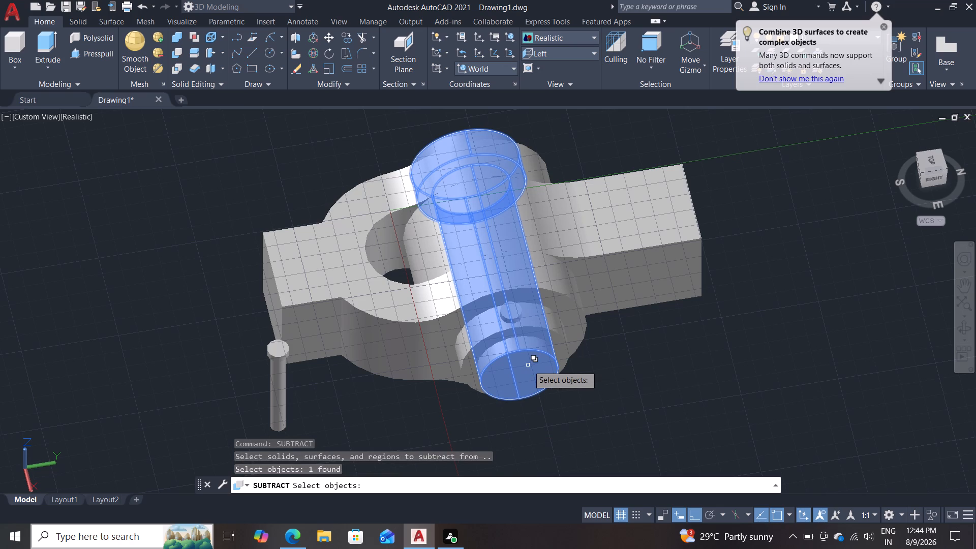
key("Return")
left_click(500, 316)
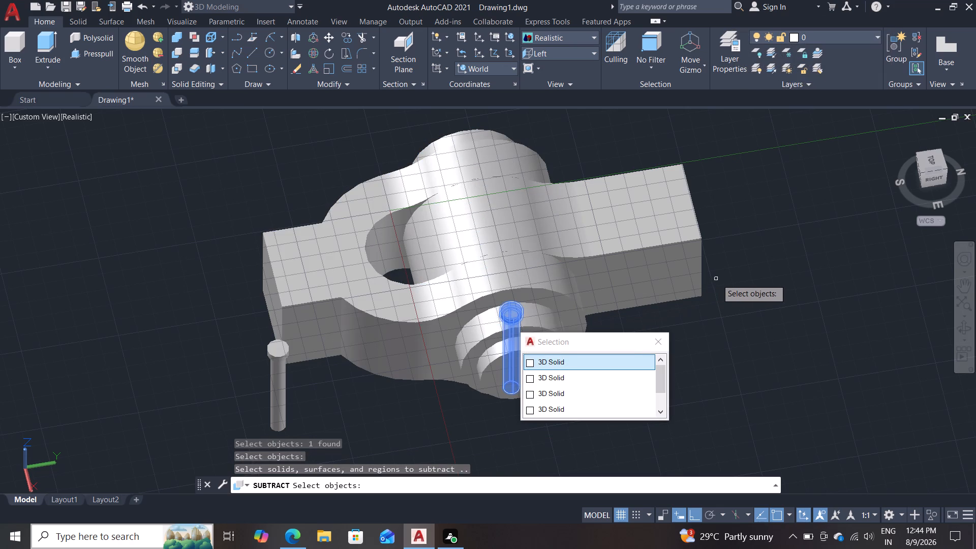
key("Return")
key("Return")
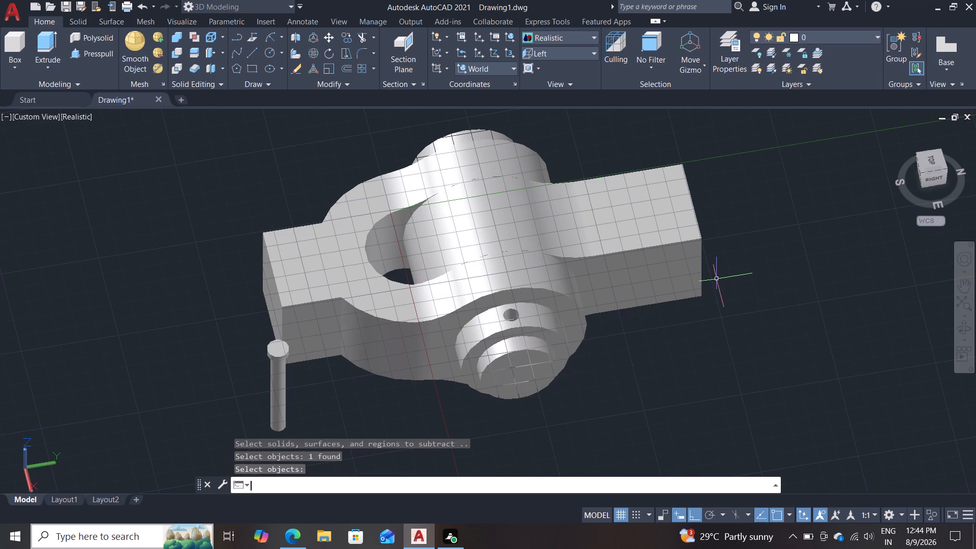
key("Escape")
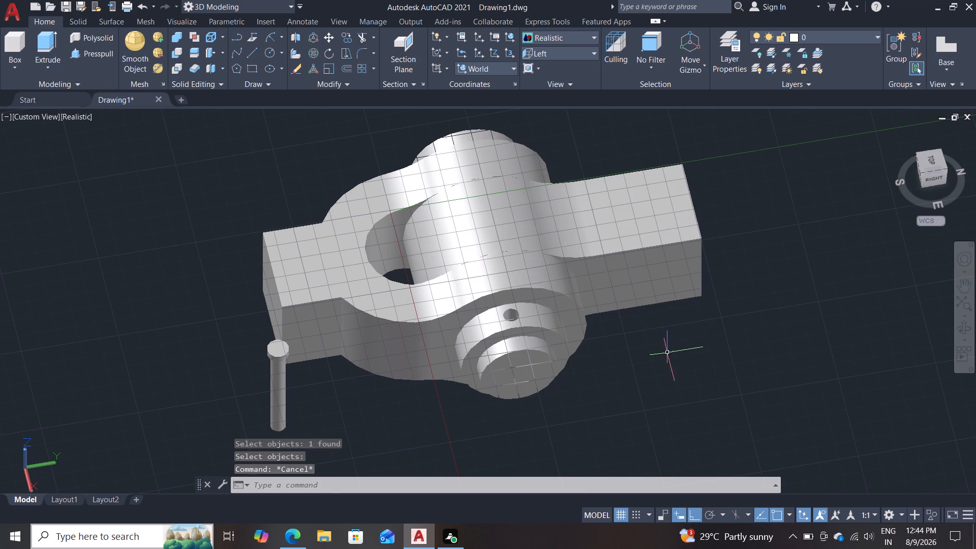
Move the remaining small headed pin 150 units along positive Y into the hole through the collar and knuckle pin.
middle_click_drag(649, 359, 693, 250, "shift")
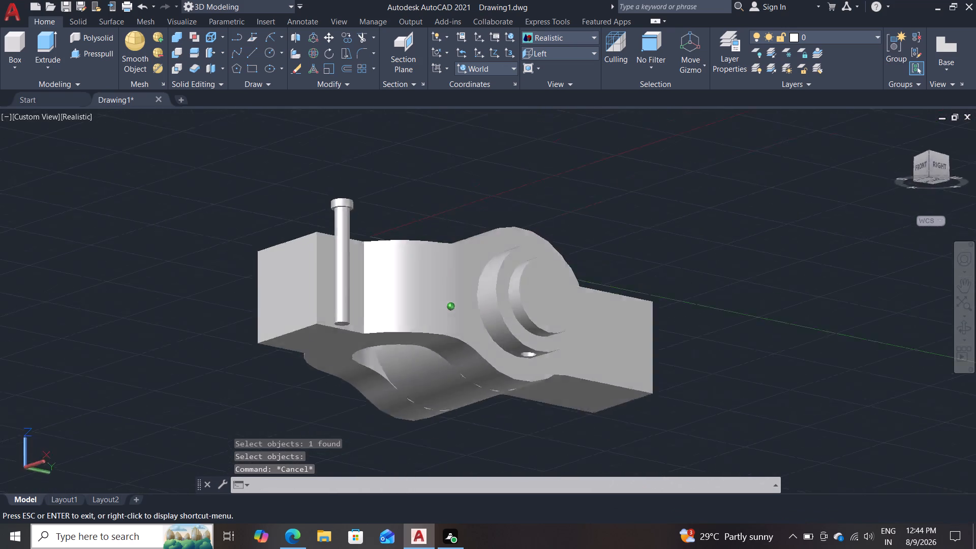
middle_click_drag(693, 250, 682, 343, "shift")
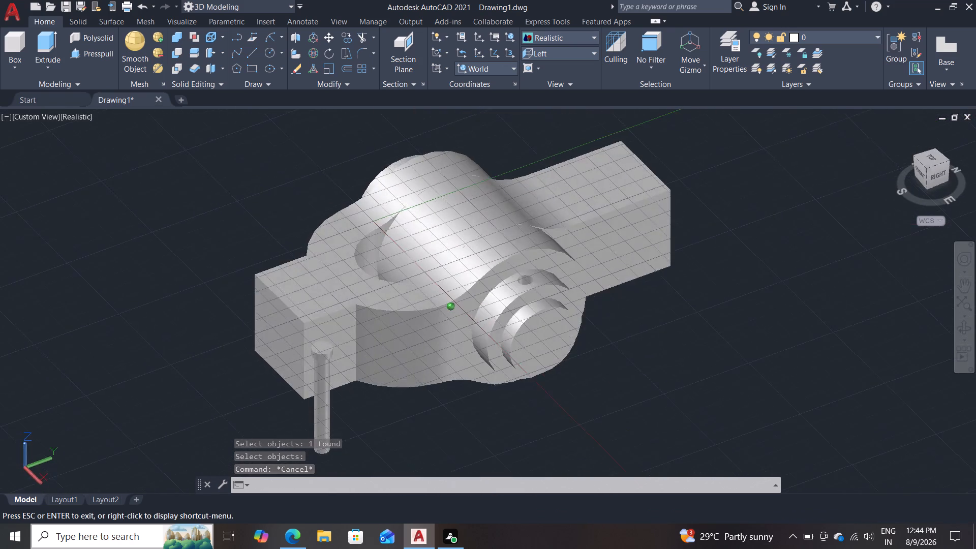
middle_click_drag(682, 343, 658, 317, "shift")
key("m")
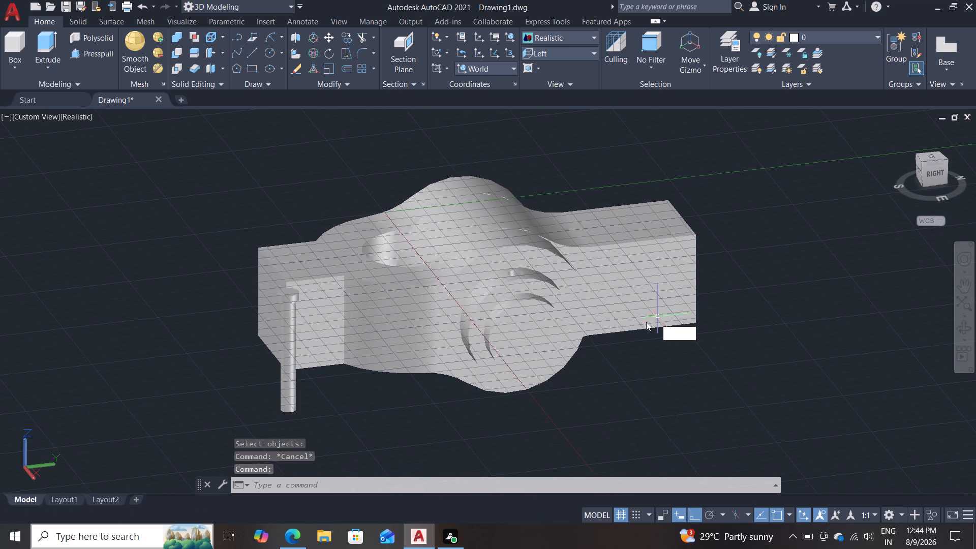
key("Return")
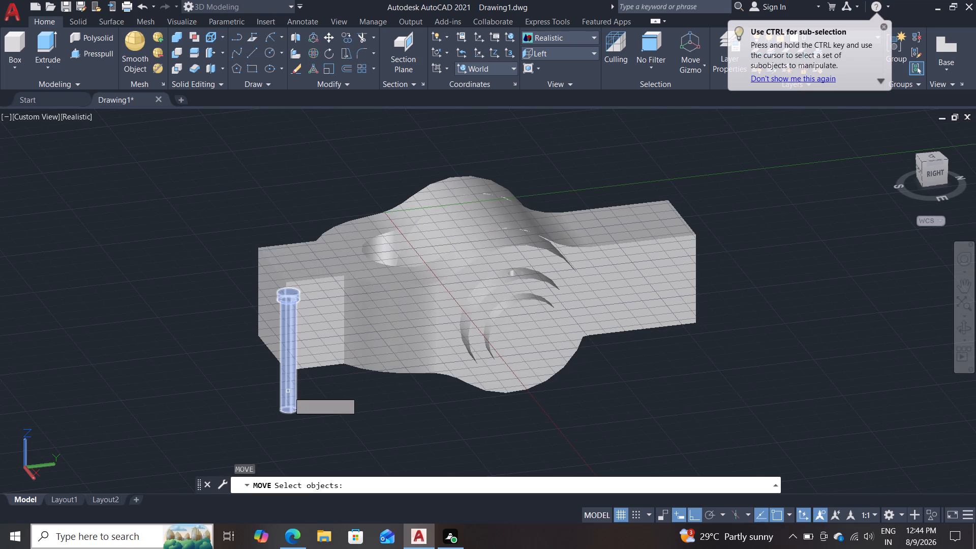
left_click(288, 391)
key("Return")
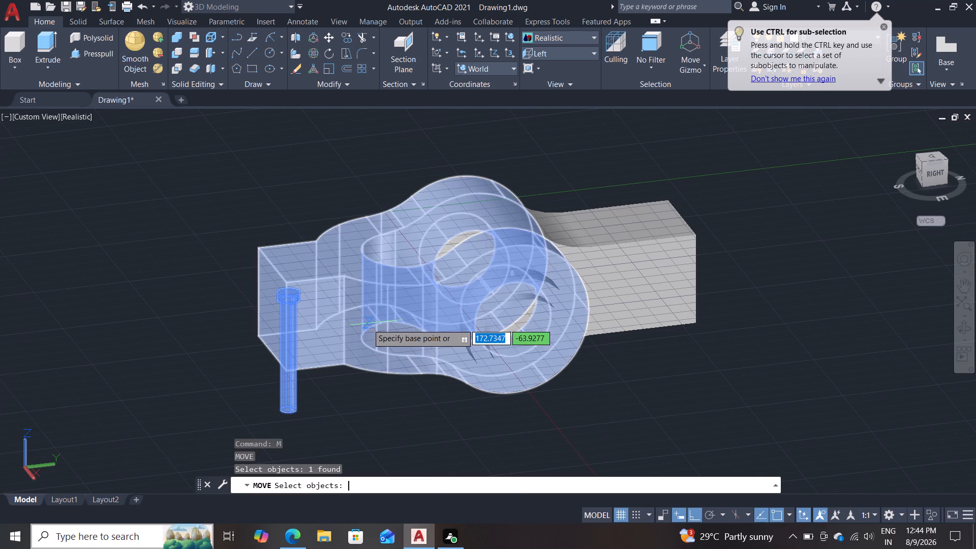
left_click(287, 409)
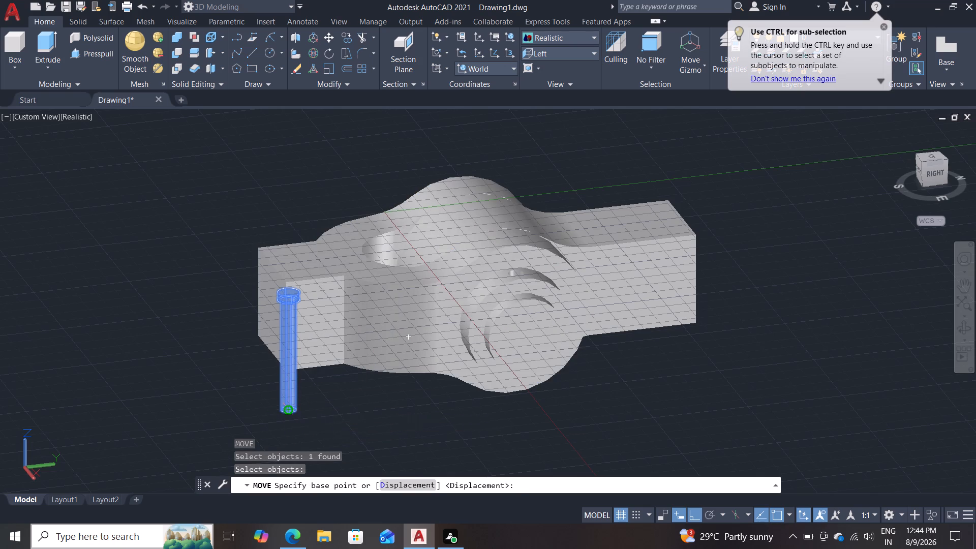
type("150")
key("Return")
key("Escape")
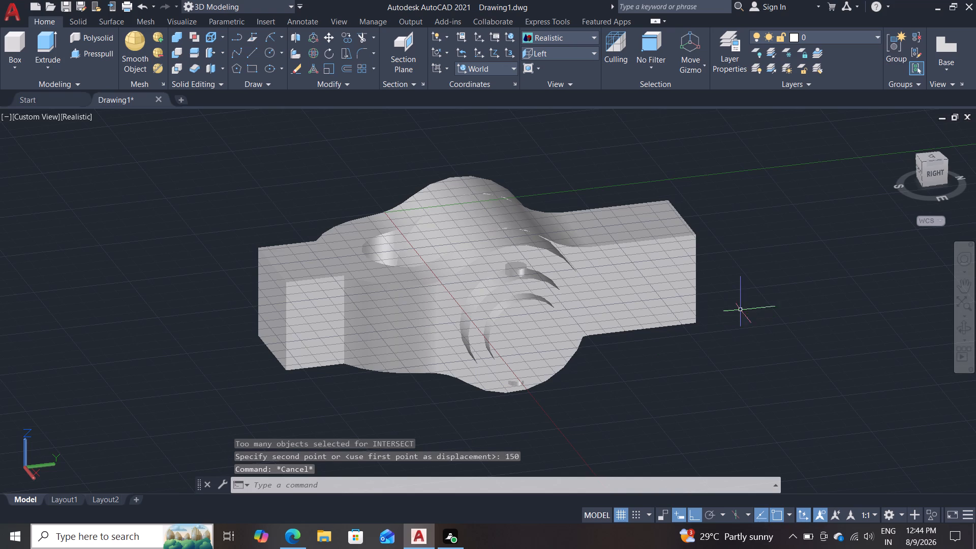
Examine the small headed pin seated through the collar and knuckle pin from several angles and zoom levels.
middle_click_drag(731, 201, 733, 290, "shift")
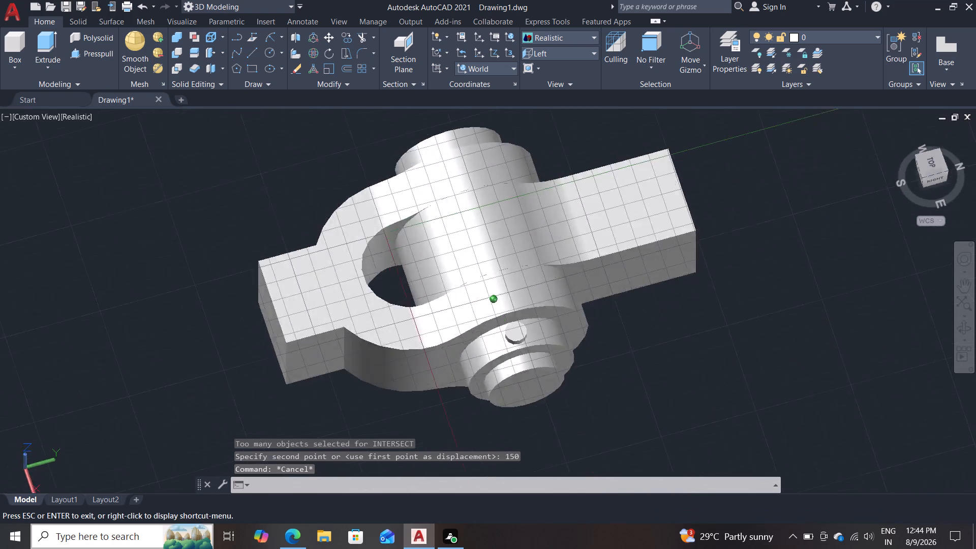
middle_click_drag(733, 290, 740, 263, "shift")
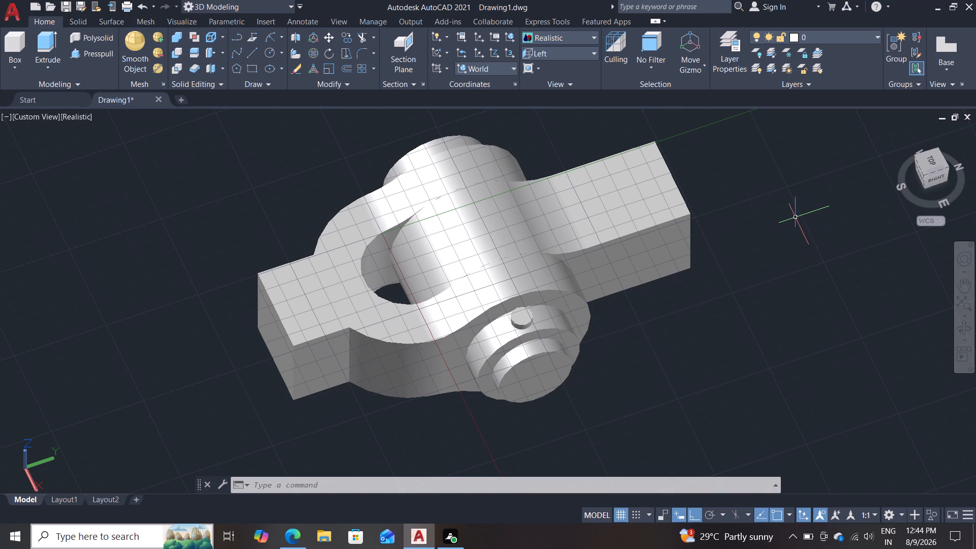
scroll(759, 207, "down", 1)
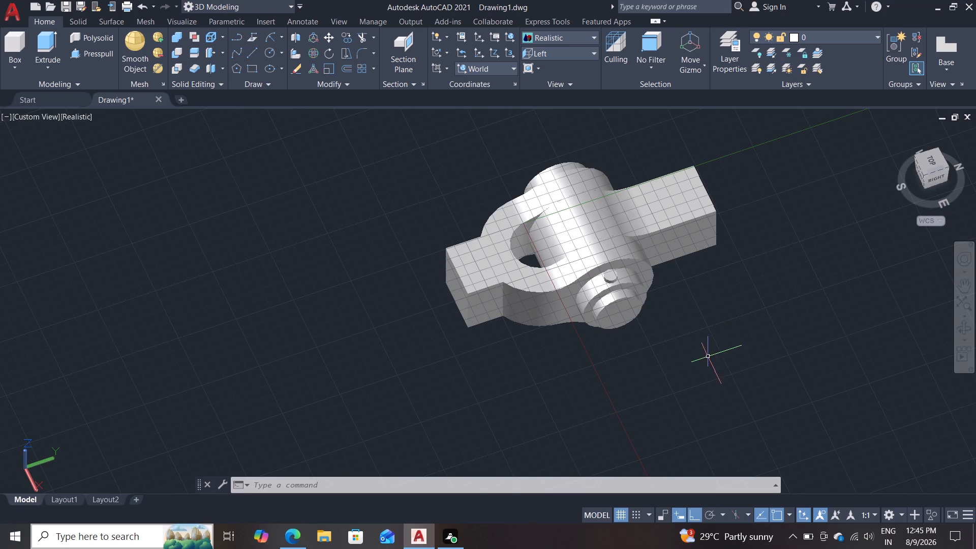
middle_click_drag(708, 357, 659, 365, "shift")
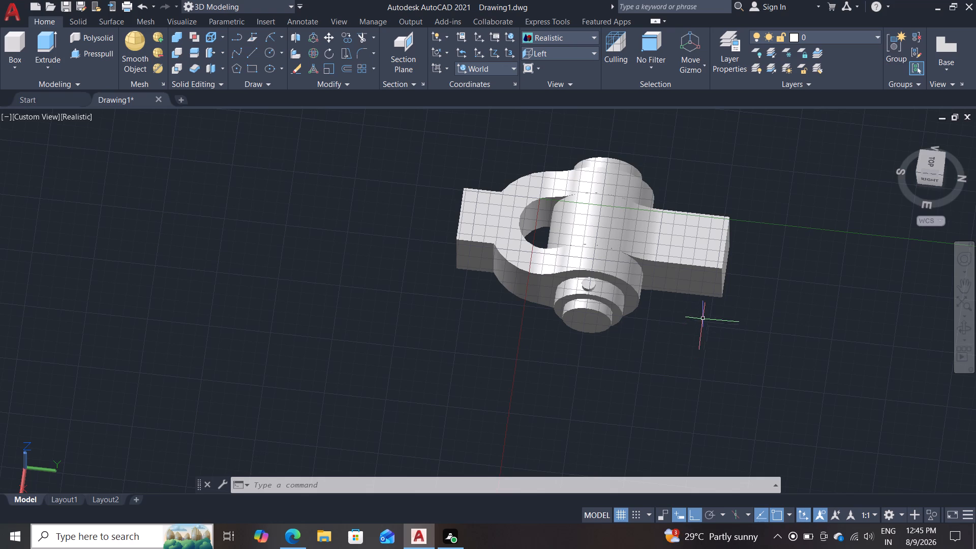
middle_click_drag(686, 352, 701, 300, "shift")
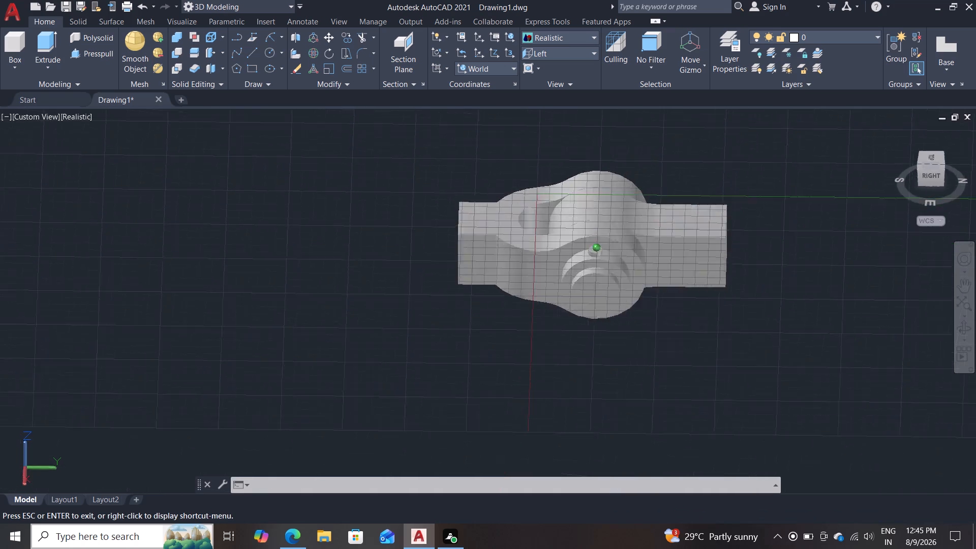
middle_click_drag(701, 300, 709, 262, "shift")
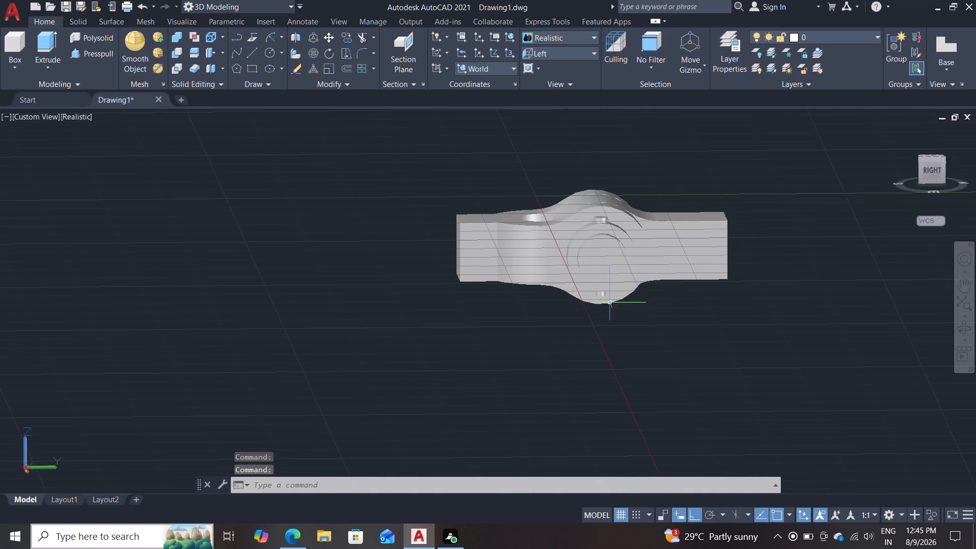
left_click(601, 220)
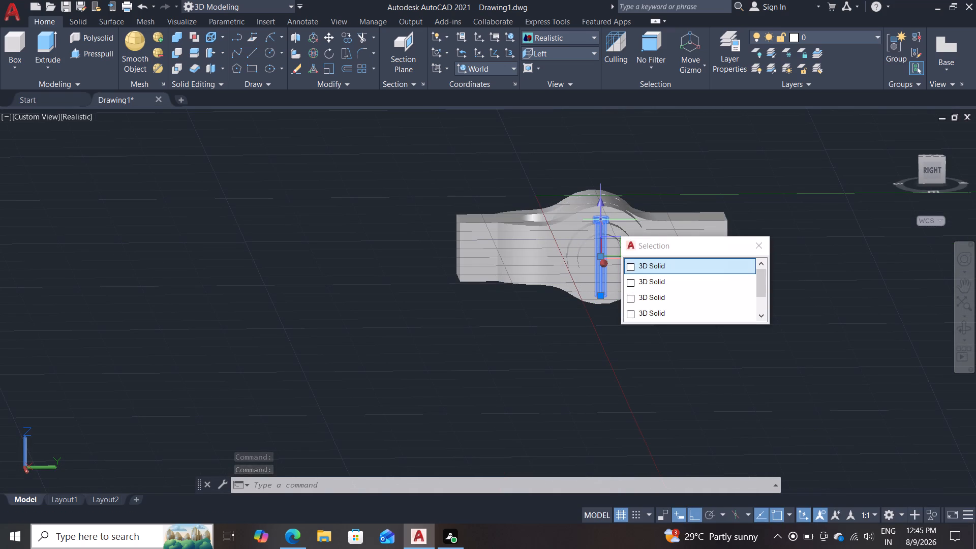
key("Escape")
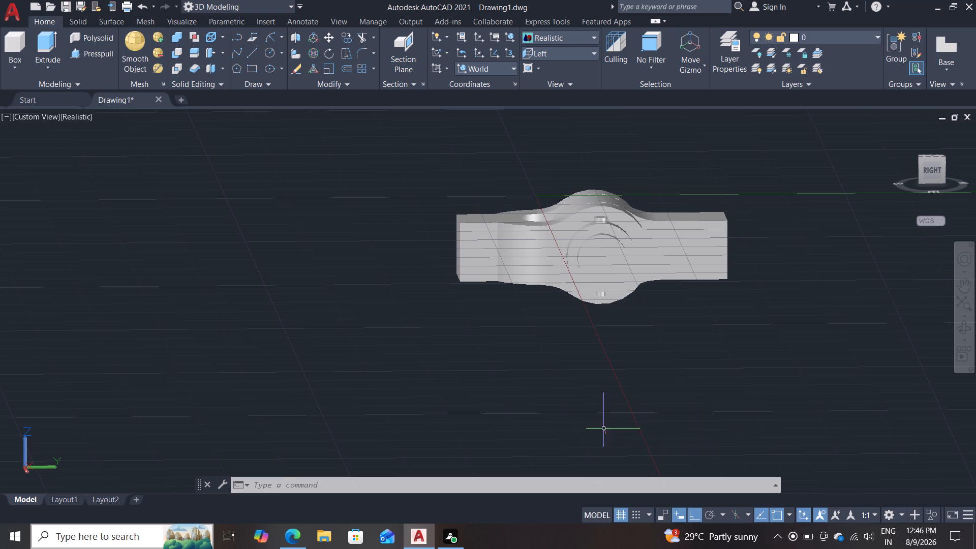
scroll(581, 402, "up", 2)
middle_click_drag(572, 317, 560, 339)
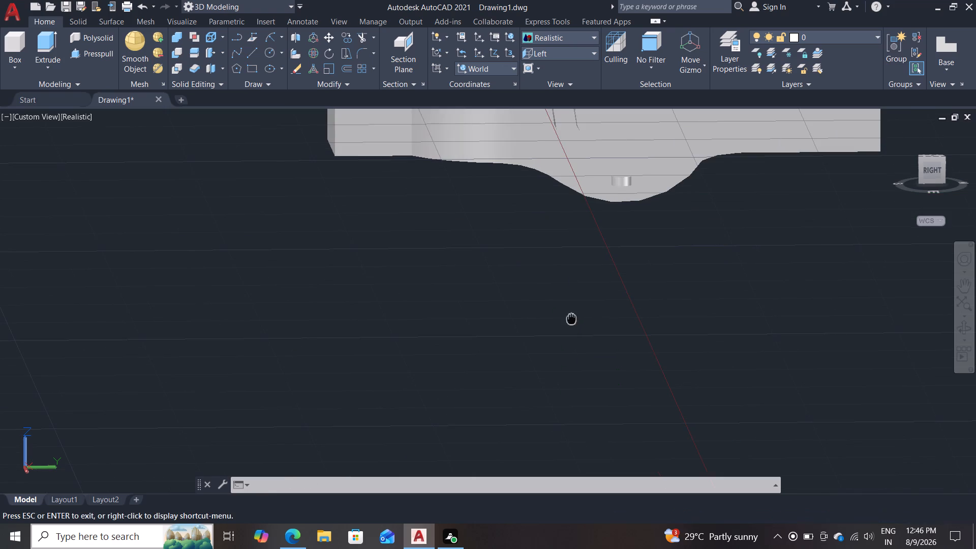
middle_click_drag(560, 339, 518, 412)
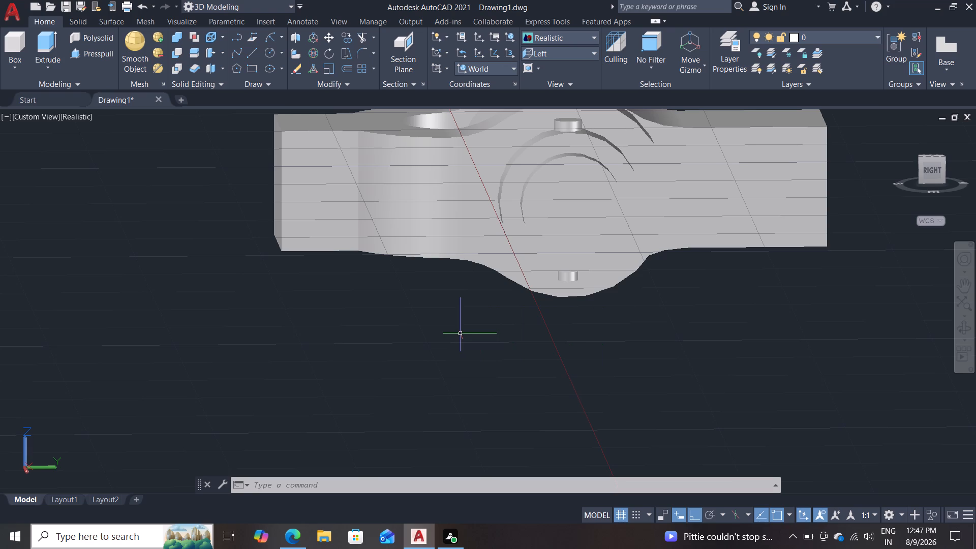
scroll(626, 357, "up", 2)
scroll(663, 280, "down", 3)
middle_click_drag(665, 278, 629, 409)
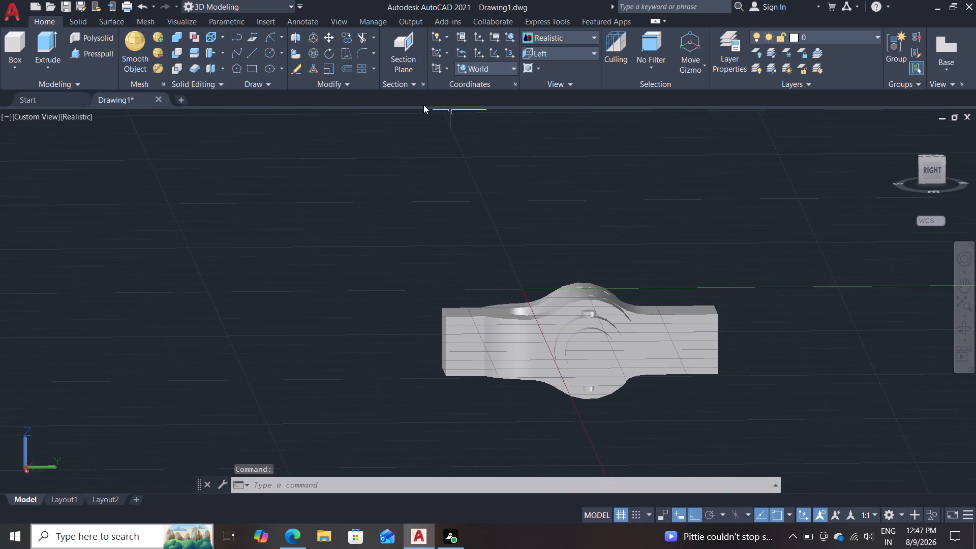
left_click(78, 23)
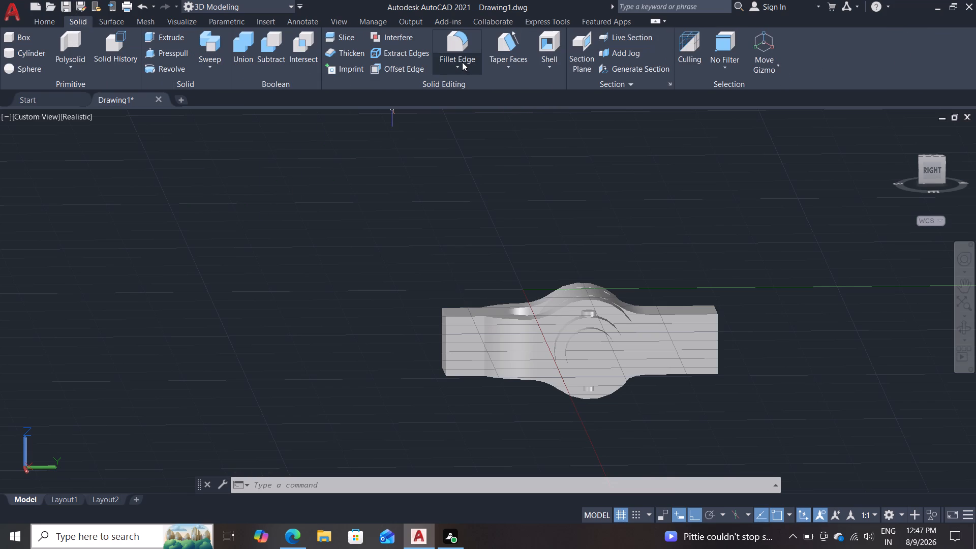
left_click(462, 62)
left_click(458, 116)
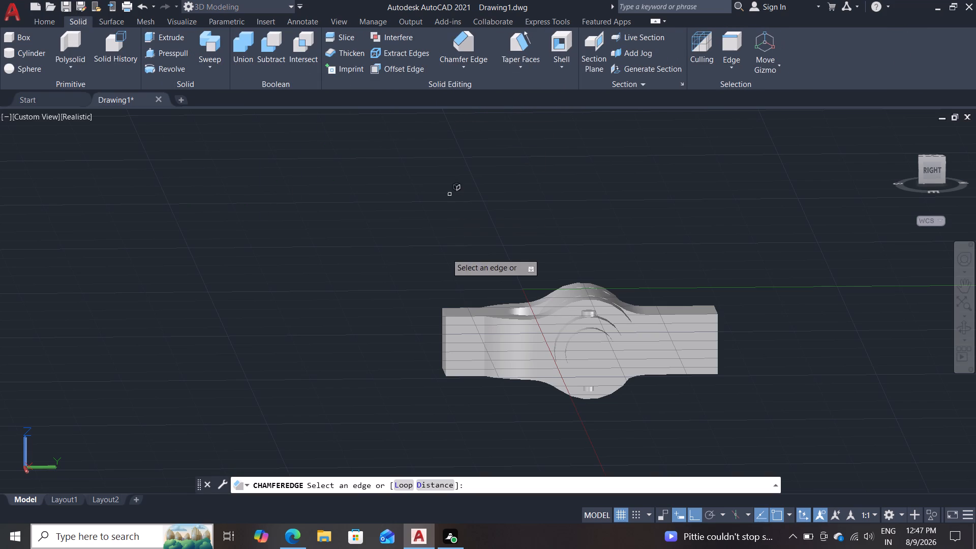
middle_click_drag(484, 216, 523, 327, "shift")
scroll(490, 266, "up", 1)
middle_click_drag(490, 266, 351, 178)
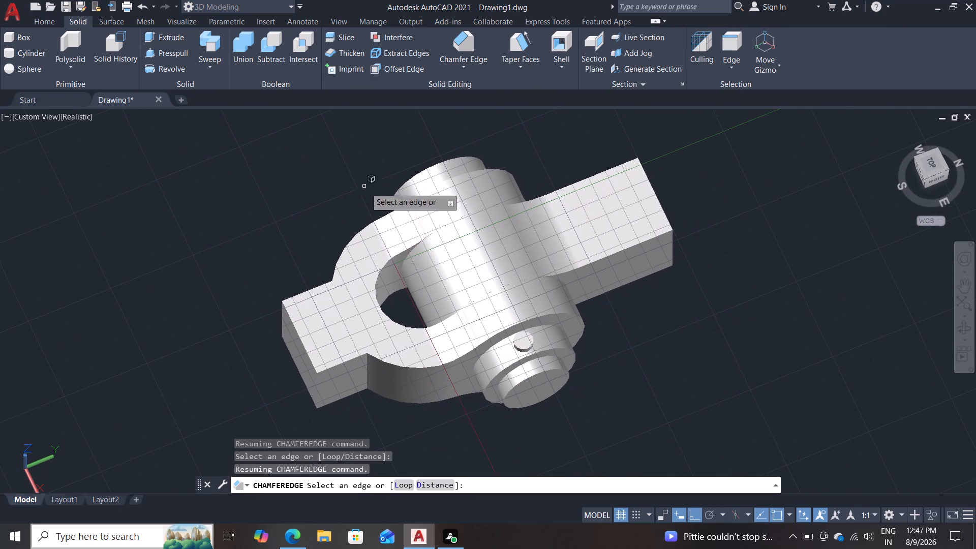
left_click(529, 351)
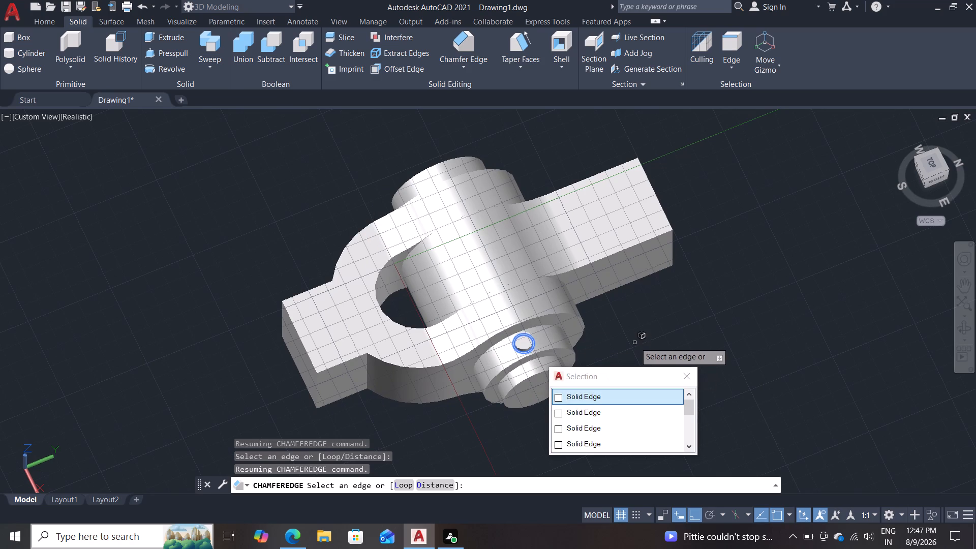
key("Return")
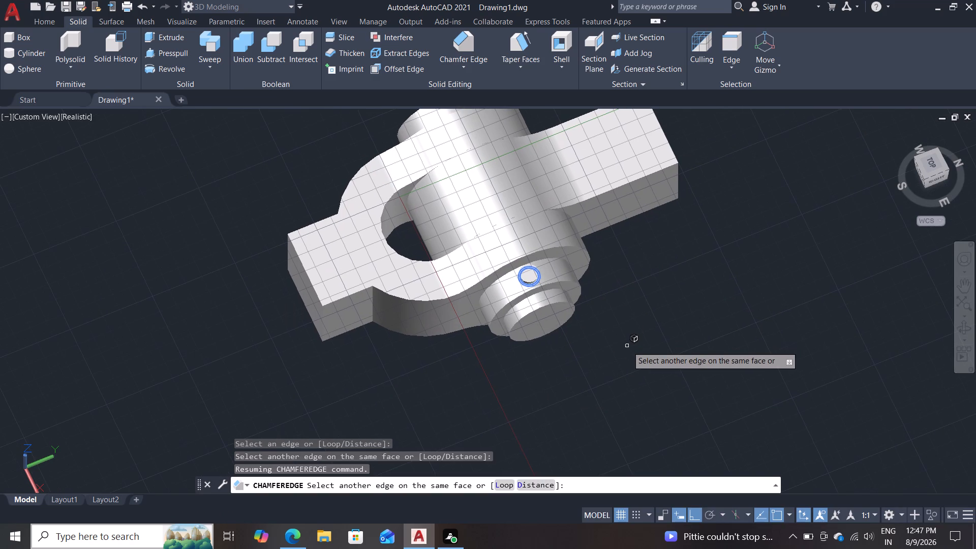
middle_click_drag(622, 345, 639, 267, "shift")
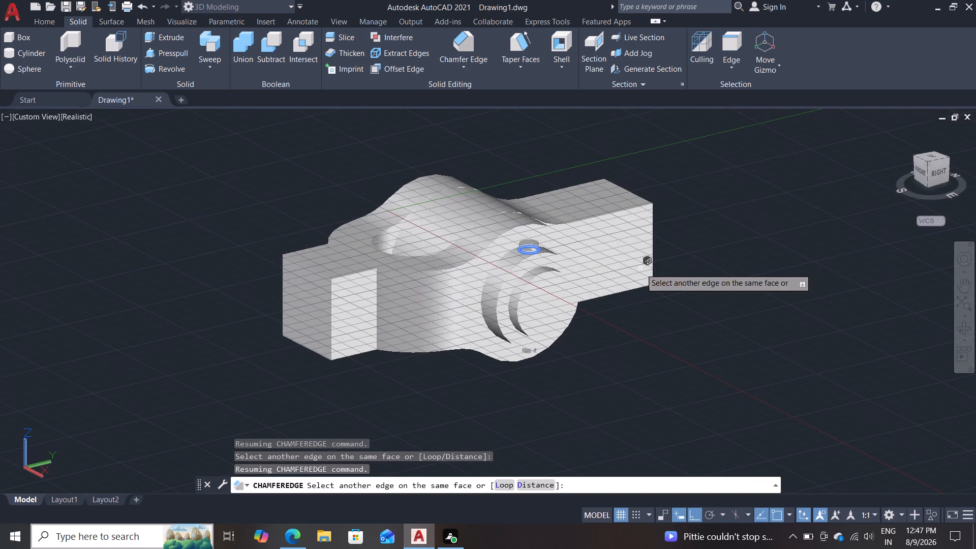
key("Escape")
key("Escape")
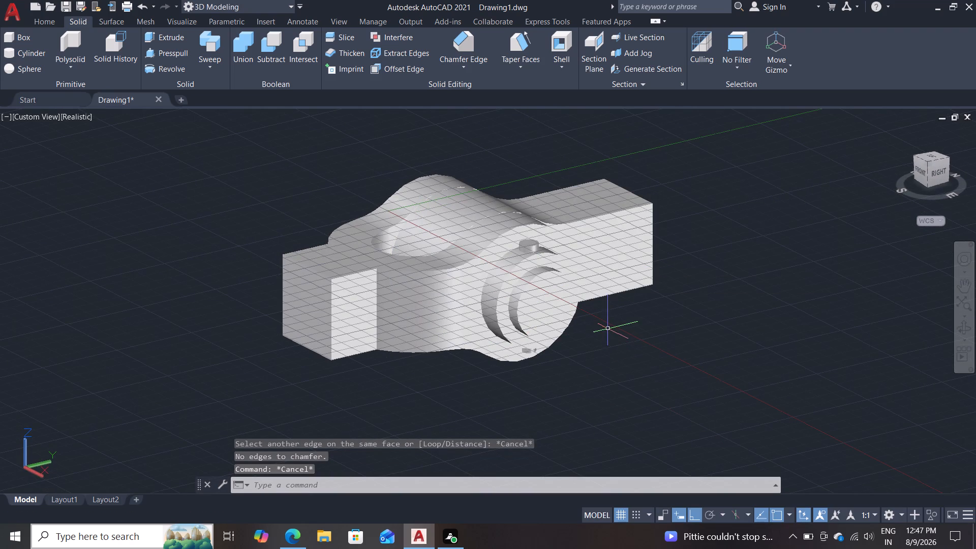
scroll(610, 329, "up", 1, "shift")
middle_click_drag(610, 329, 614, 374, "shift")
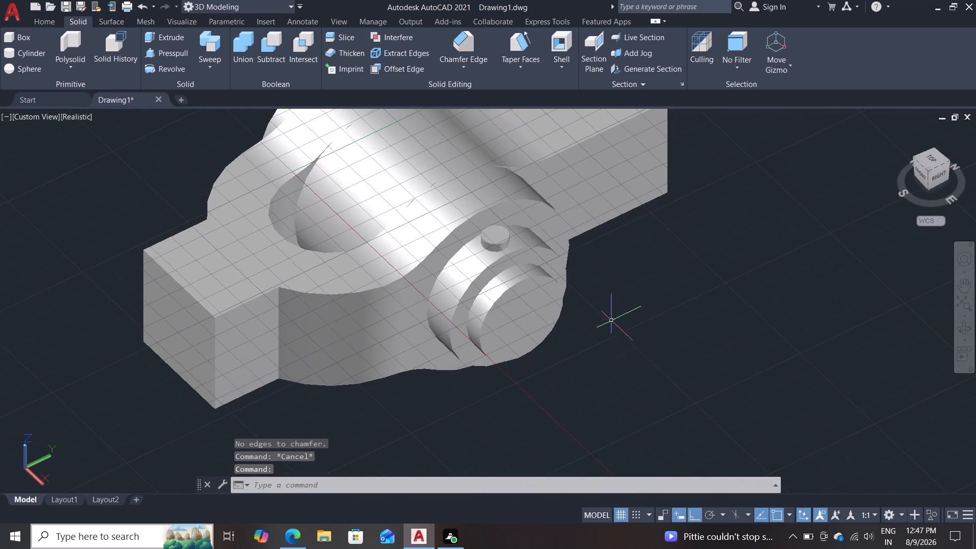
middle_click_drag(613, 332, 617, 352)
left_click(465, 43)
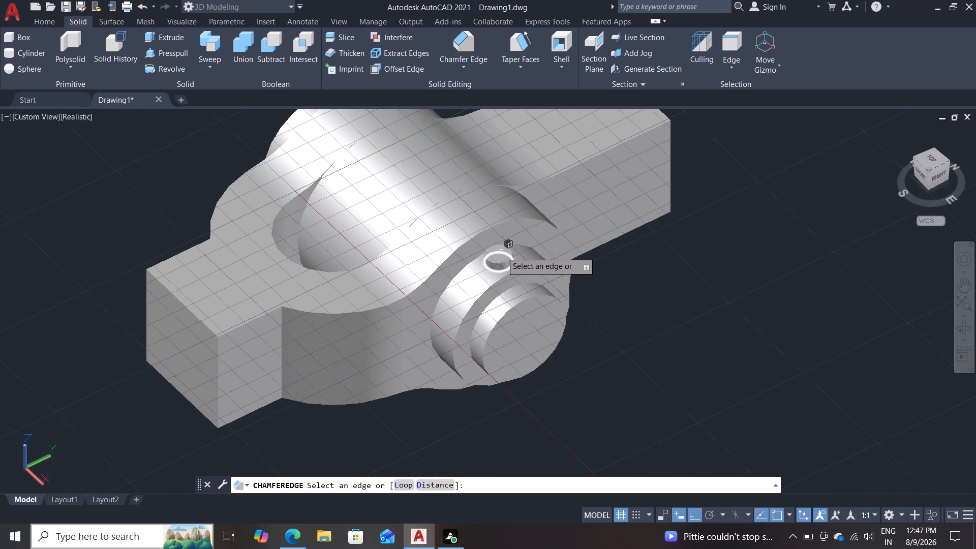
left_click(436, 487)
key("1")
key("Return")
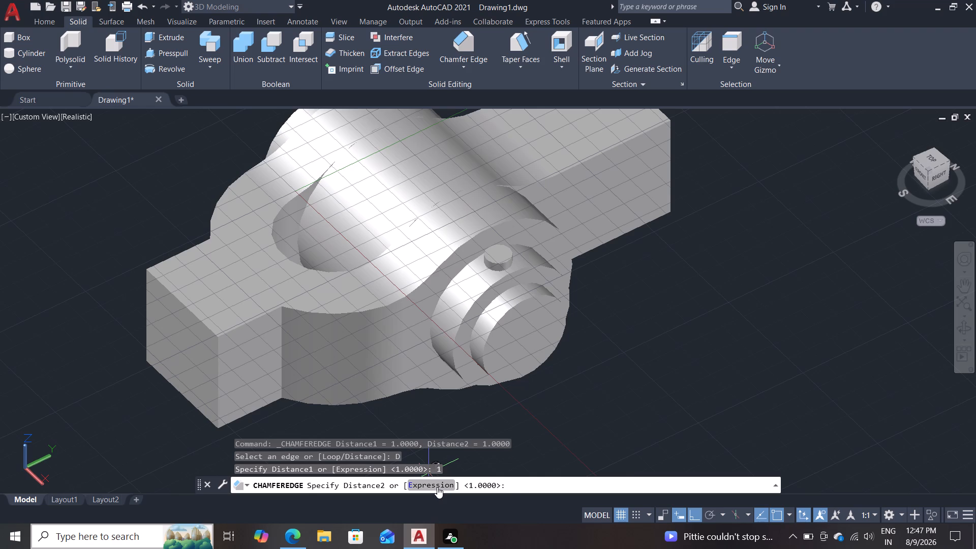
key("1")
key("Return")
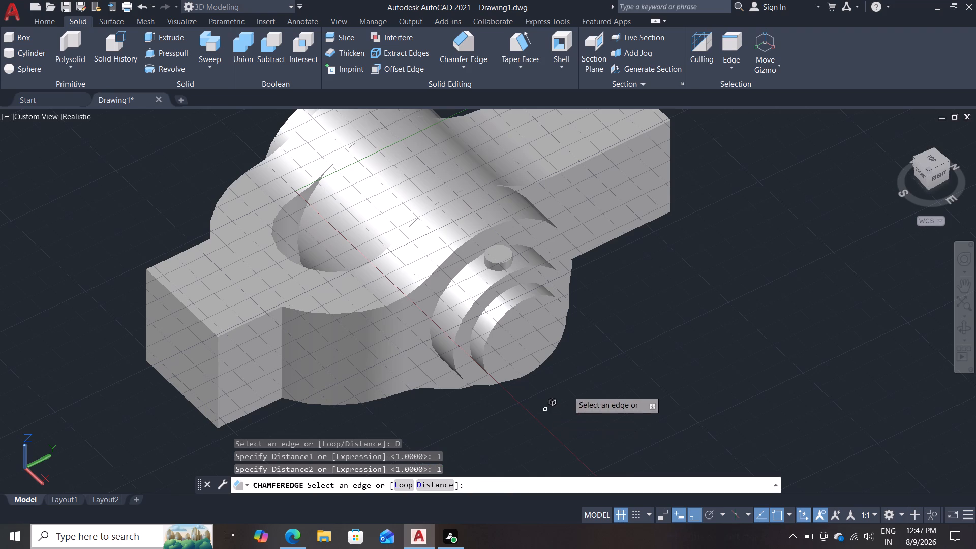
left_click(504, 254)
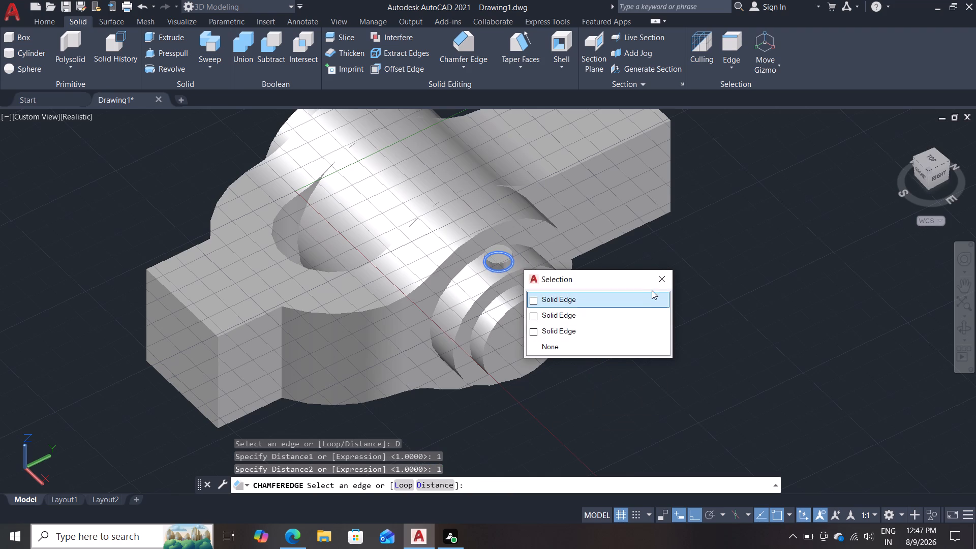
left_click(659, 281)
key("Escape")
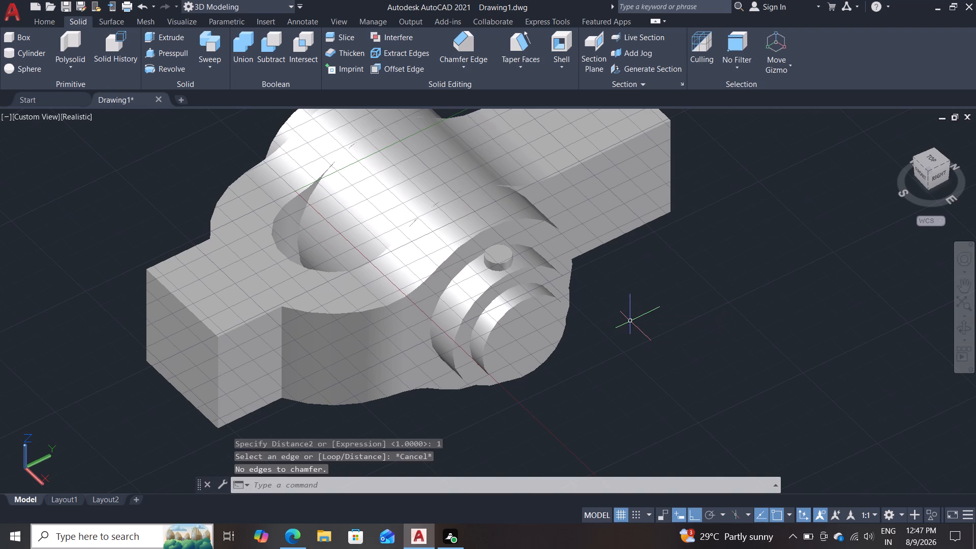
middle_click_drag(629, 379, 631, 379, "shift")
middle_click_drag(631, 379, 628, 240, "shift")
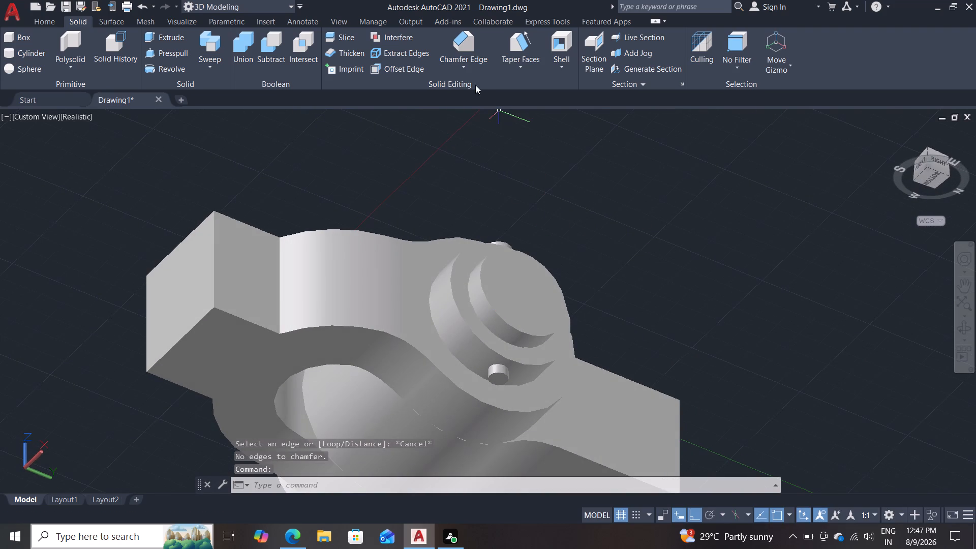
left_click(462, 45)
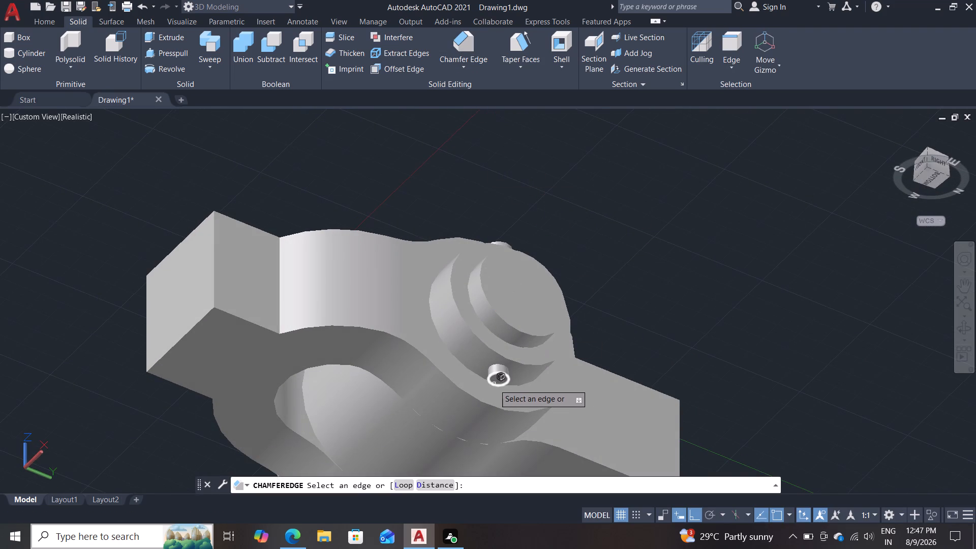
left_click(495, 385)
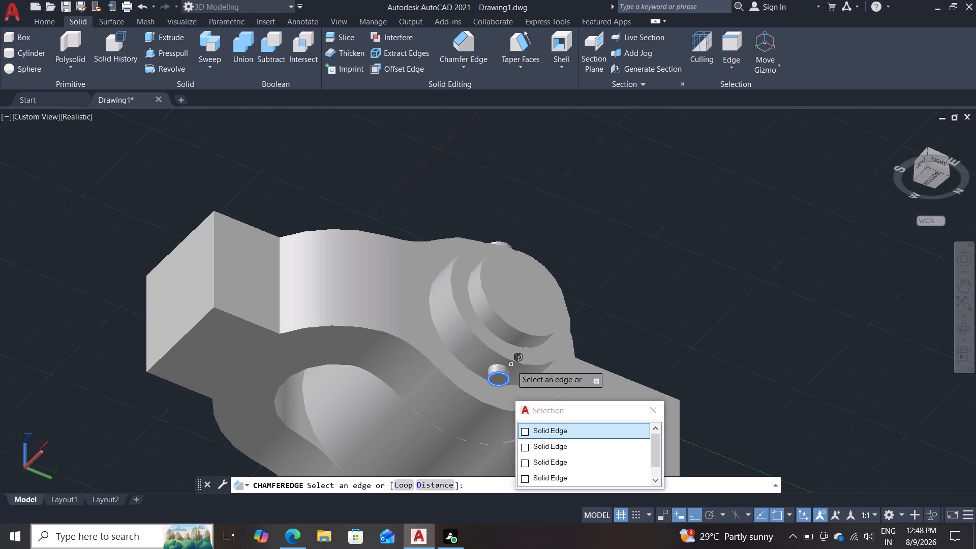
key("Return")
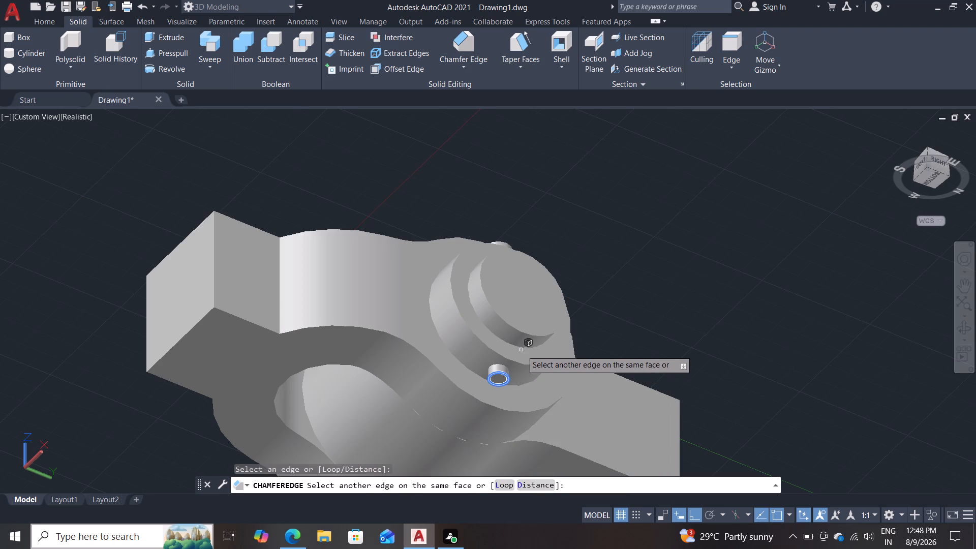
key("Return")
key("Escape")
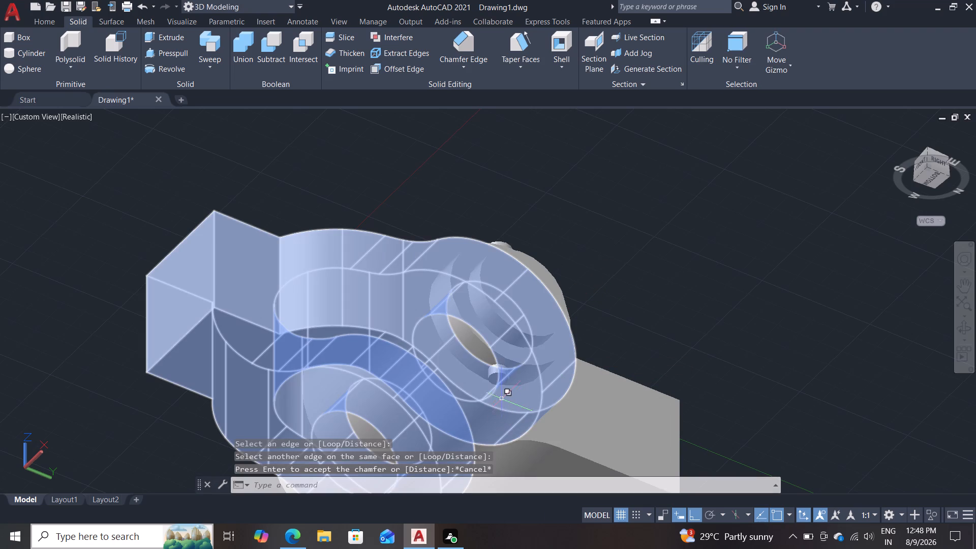
Chamfer the lower end edge of the small headed pin, below the collar, with both distances at 1.
left_click(459, 52)
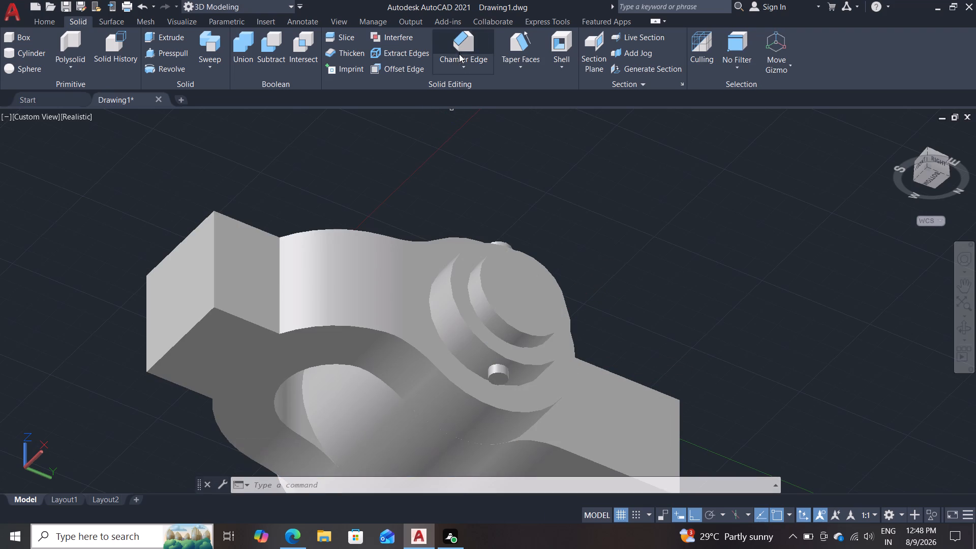
left_click(500, 383)
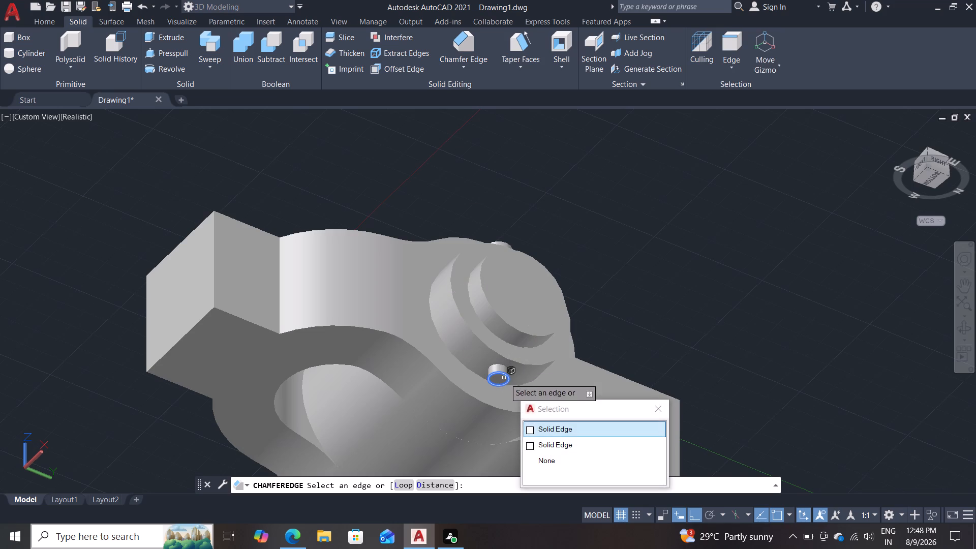
left_click(538, 426)
left_click(540, 431)
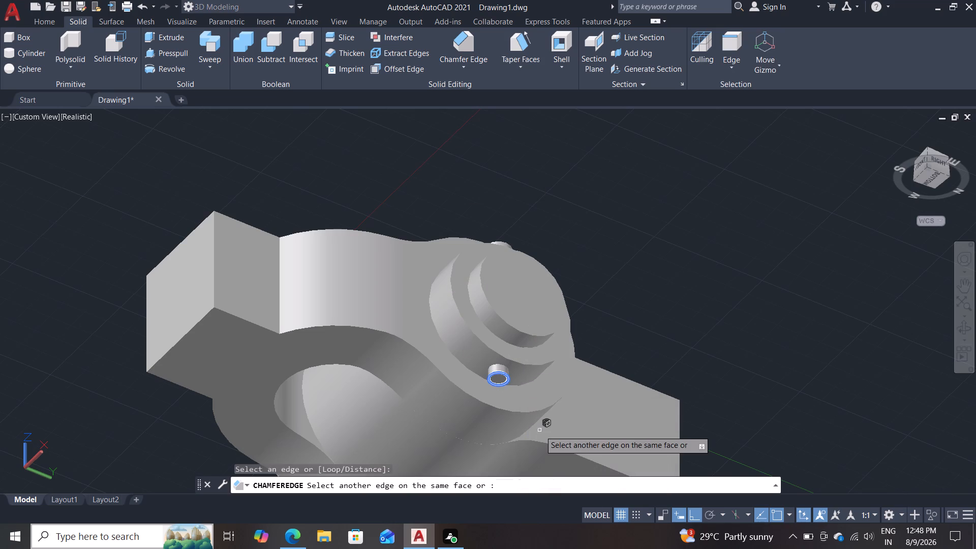
key("Return")
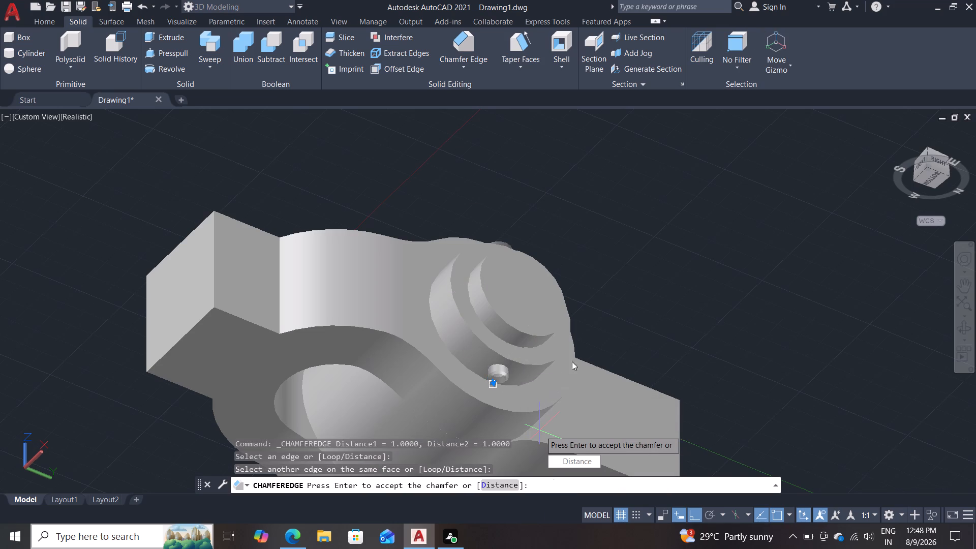
key("Return")
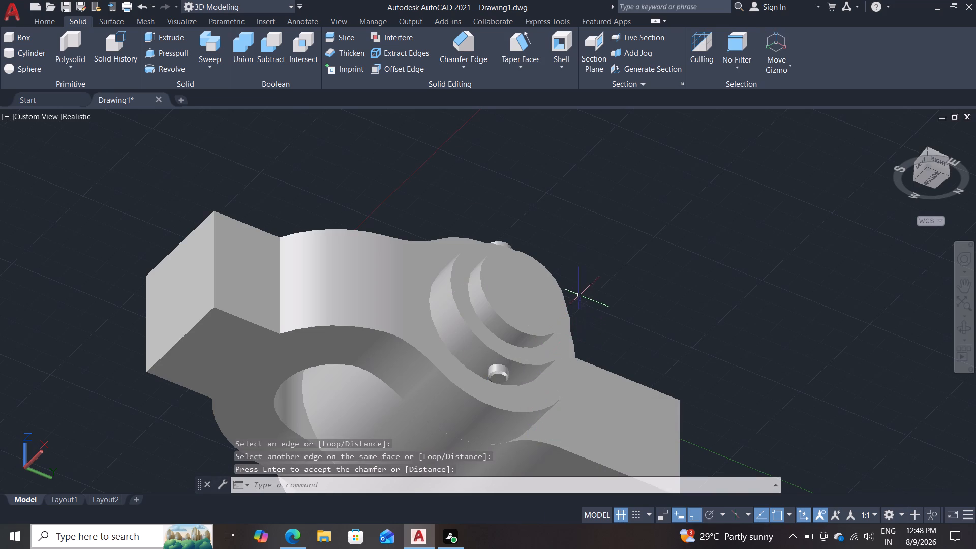
Chamfer the top edge of the small pin's head, above the collar, with both distances at 1.
middle_click_drag(589, 272, 583, 389, "shift")
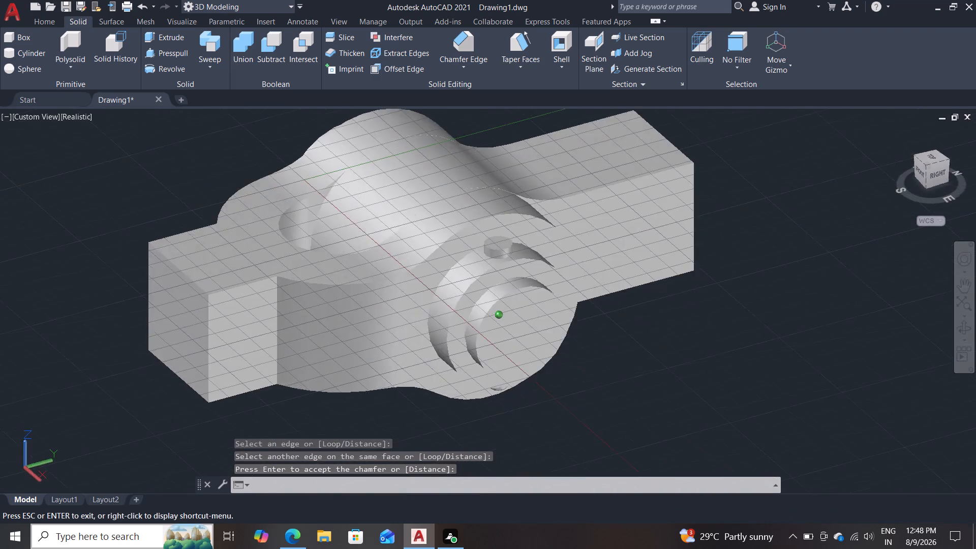
middle_click_drag(583, 389, 668, 366, "shift")
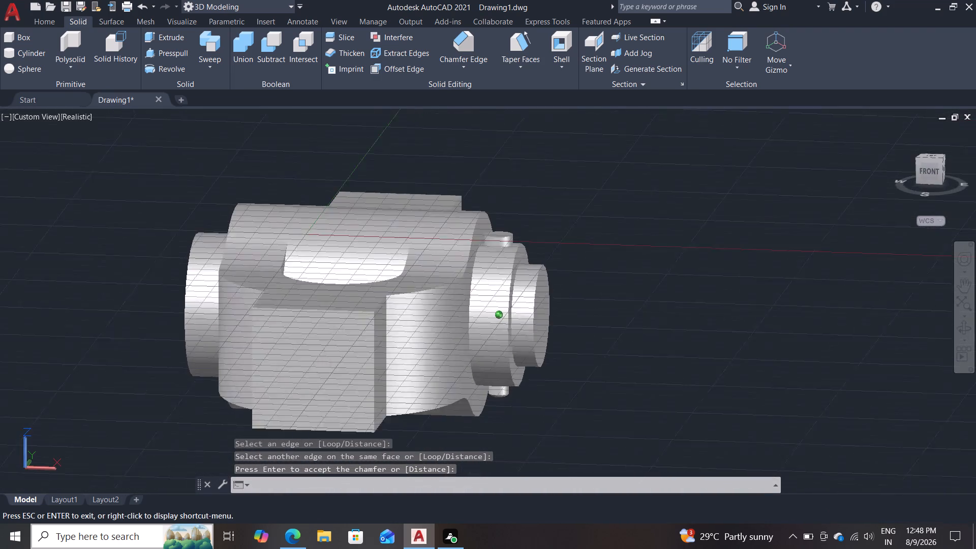
middle_click_drag(668, 366, 629, 424, "shift")
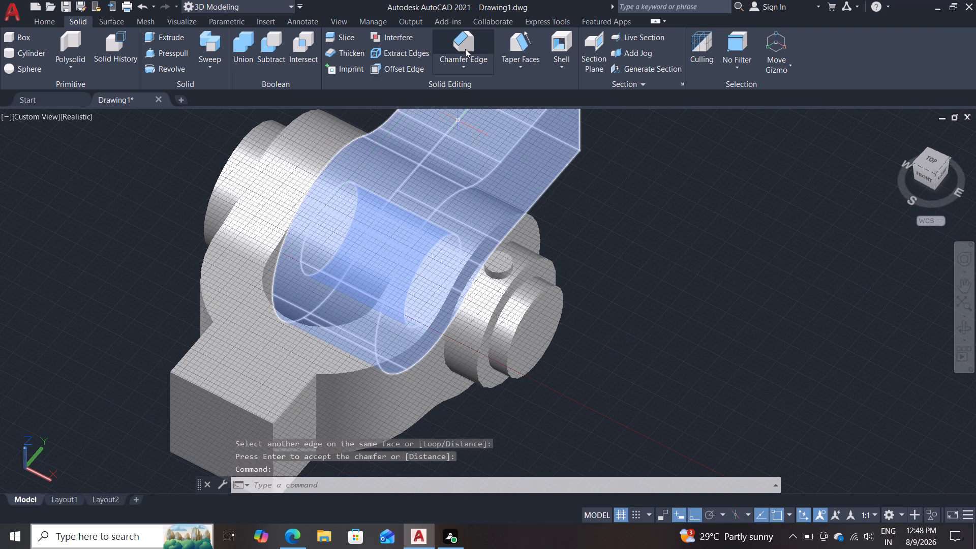
left_click(465, 48)
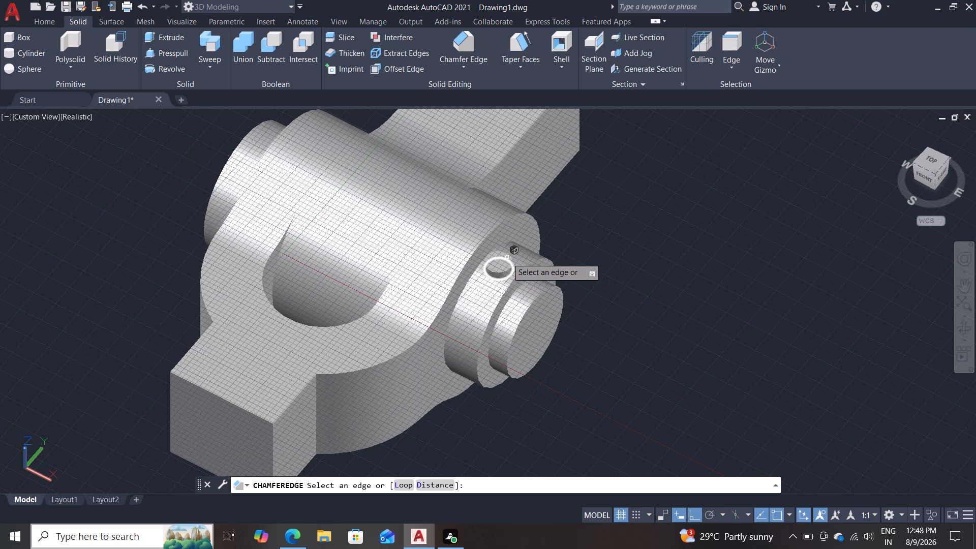
left_click(510, 257)
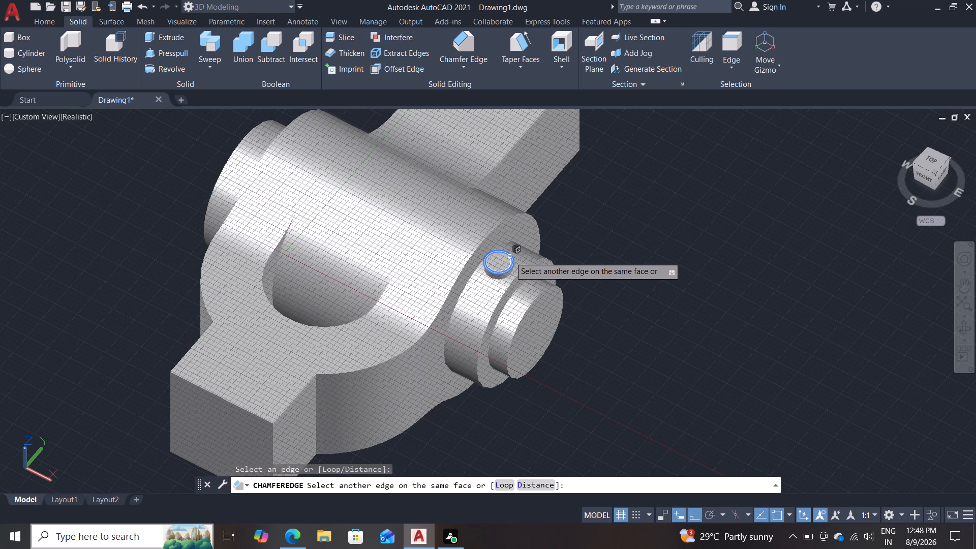
key("Return")
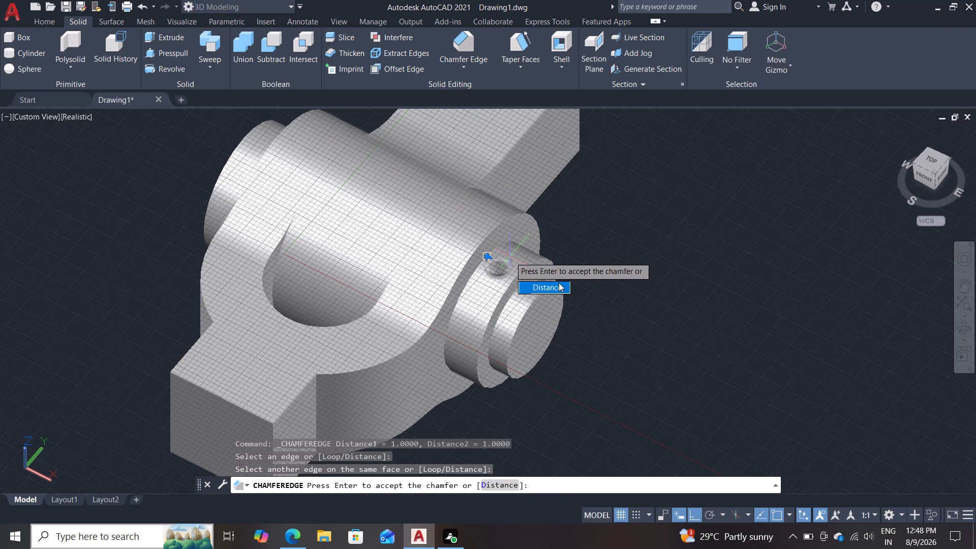
key("Return")
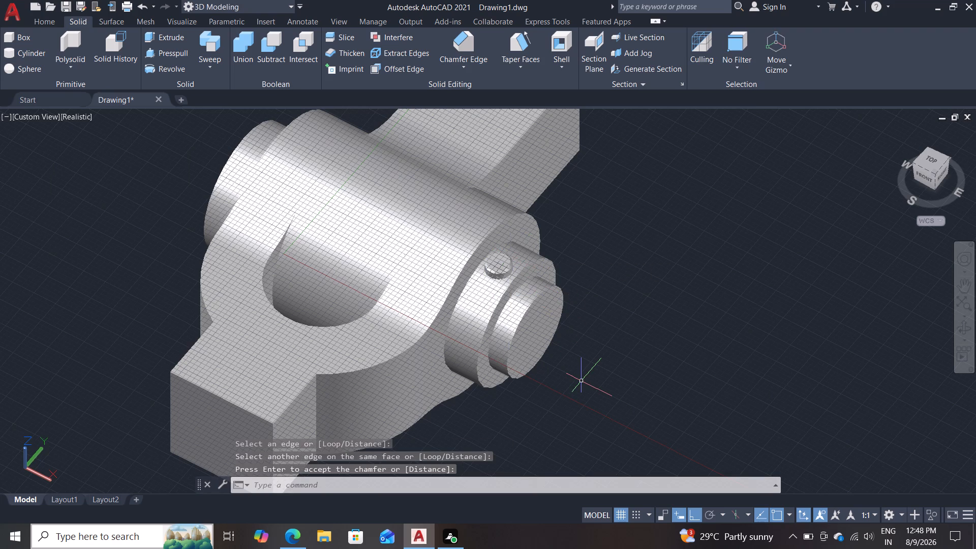
key("Escape")
Examine the chamfered small pin, the collar and the whole knuckle joint from several angles and zoom levels.
middle_click_drag(619, 364, 617, 420, "shift")
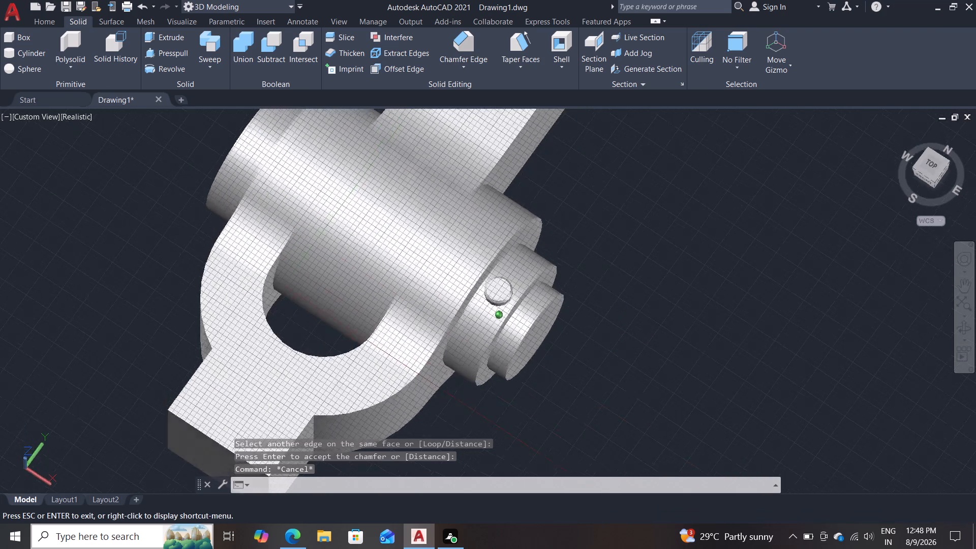
middle_click_drag(617, 420, 517, 366, "shift")
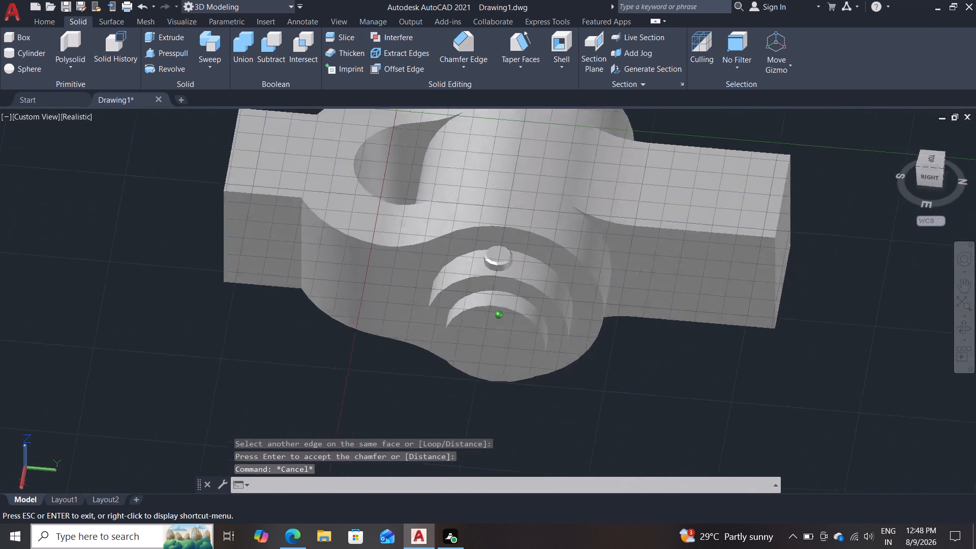
middle_click_drag(517, 366, 622, 340, "shift")
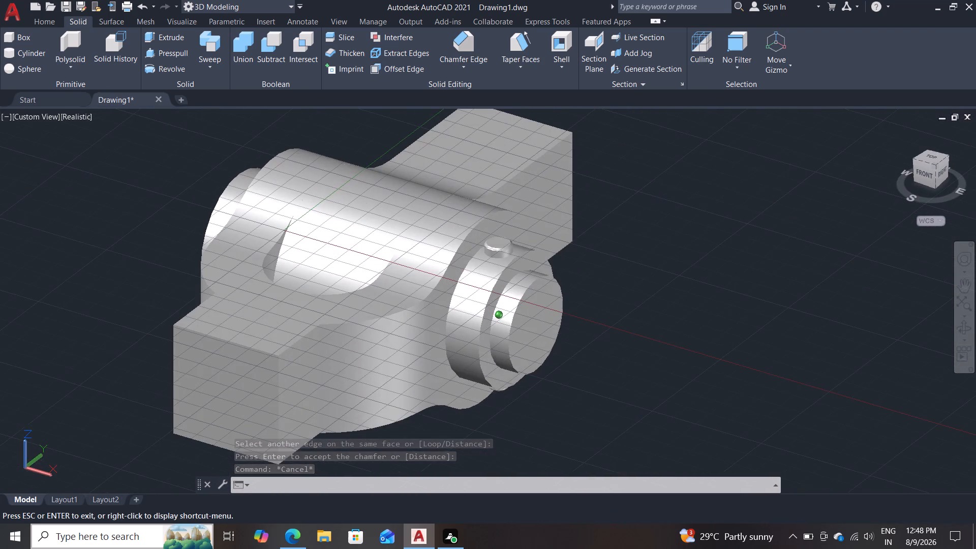
middle_click_drag(622, 340, 622, 340, "shift")
scroll(621, 317, "up", 2)
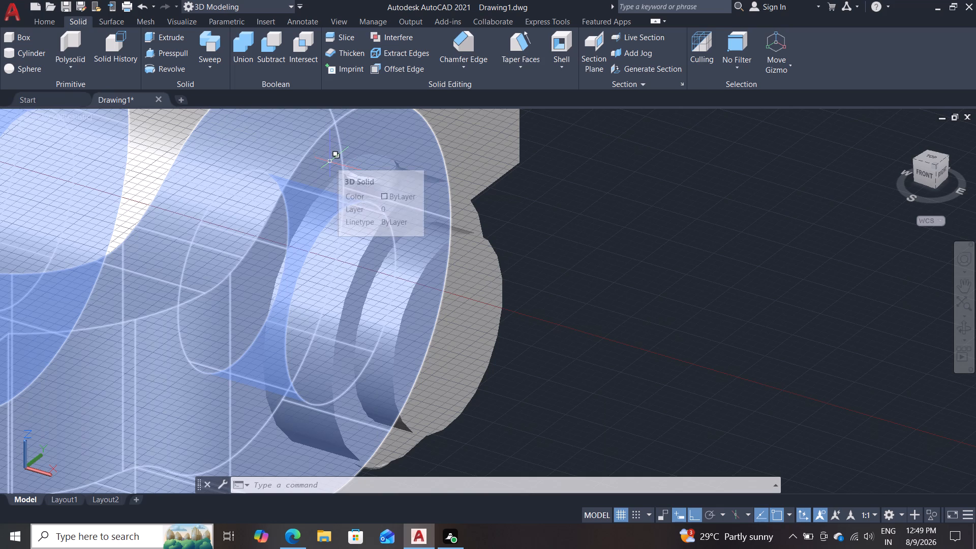
middle_click(330, 162)
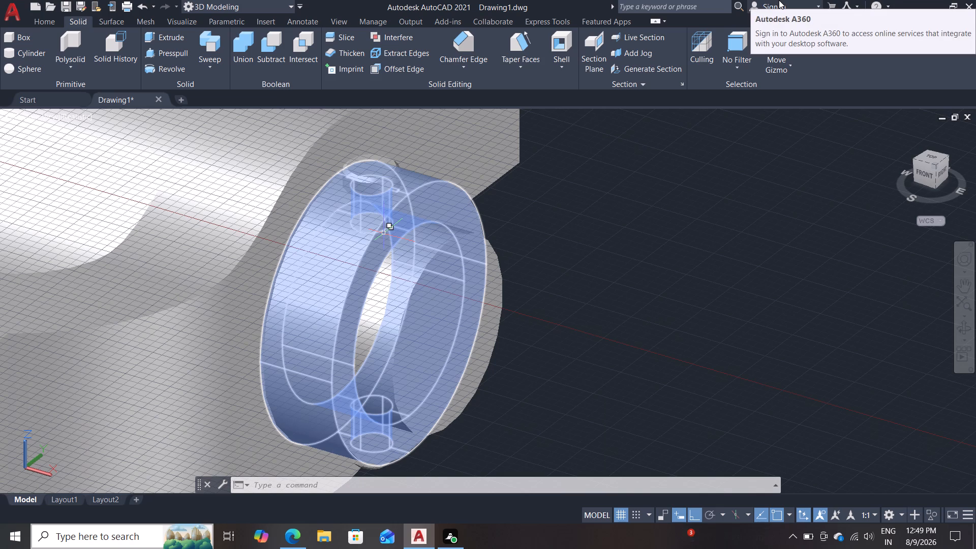
key("Escape")
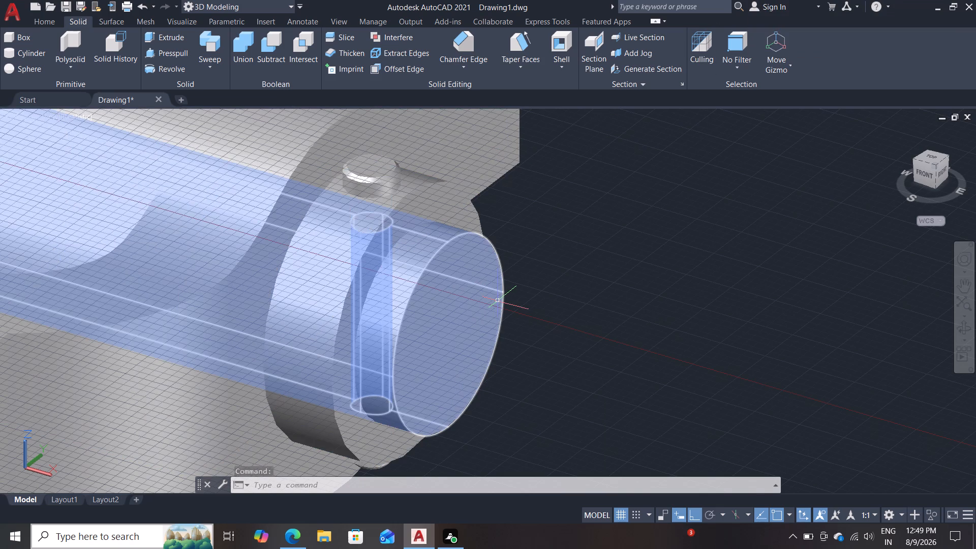
scroll(618, 242, "down", 2)
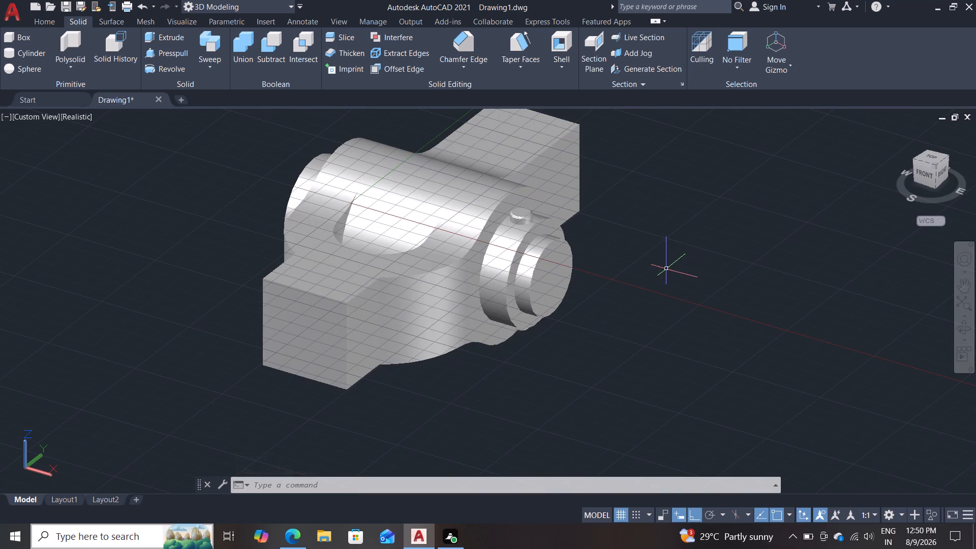
middle_click_drag(721, 219, 708, 228)
middle_click_drag(708, 228, 650, 318)
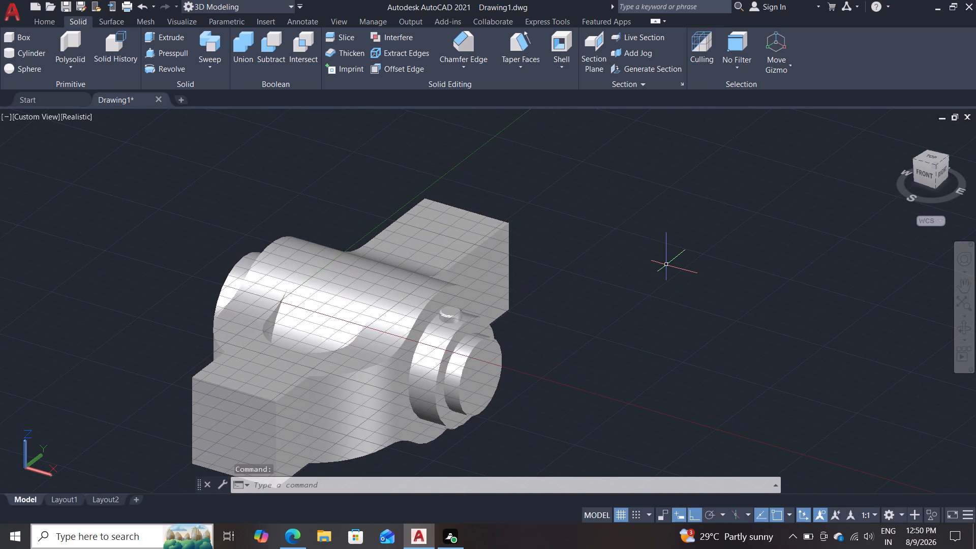
middle_click(666, 265)
middle_click_drag(671, 250, 647, 348, "shift")
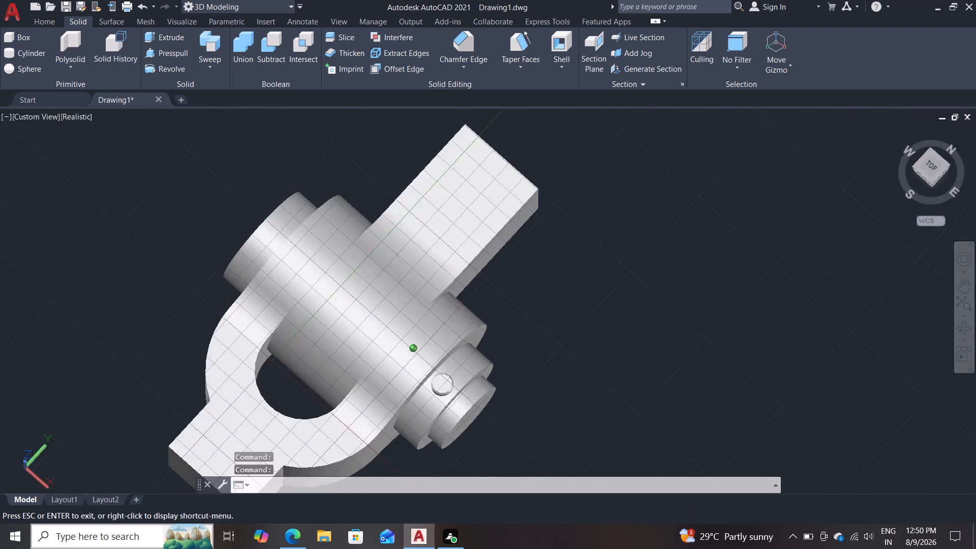
middle_click_drag(647, 348, 586, 398, "shift")
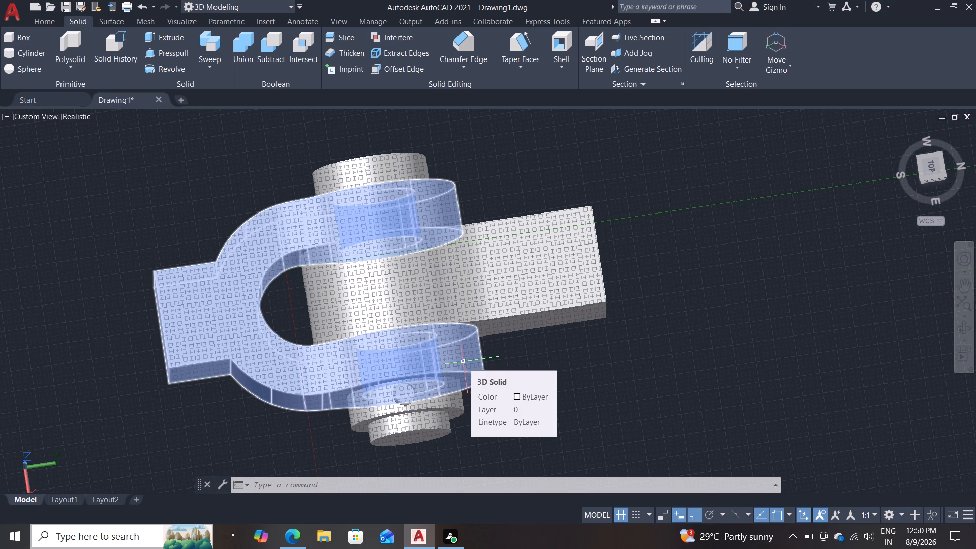
left_click(463, 362)
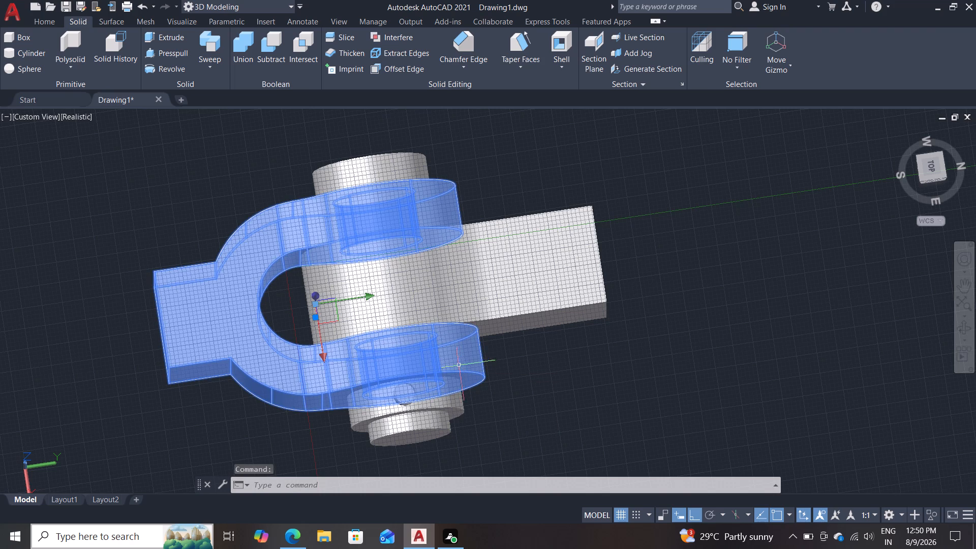
key("Escape")
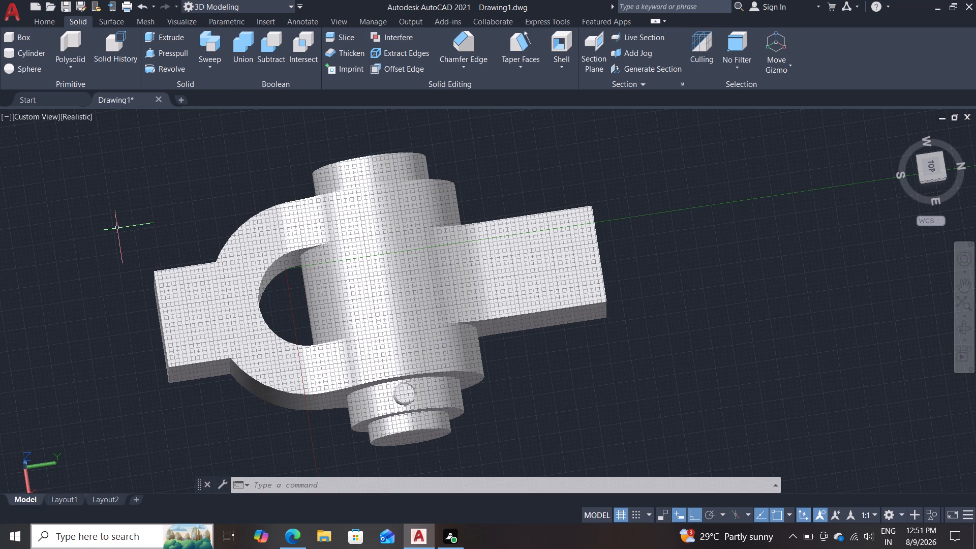
Chamfer the outer circular edge of the large knuckle pin's collar-side end with both distances set to 1.5.
middle_click_drag(118, 229, 267, 213, "shift")
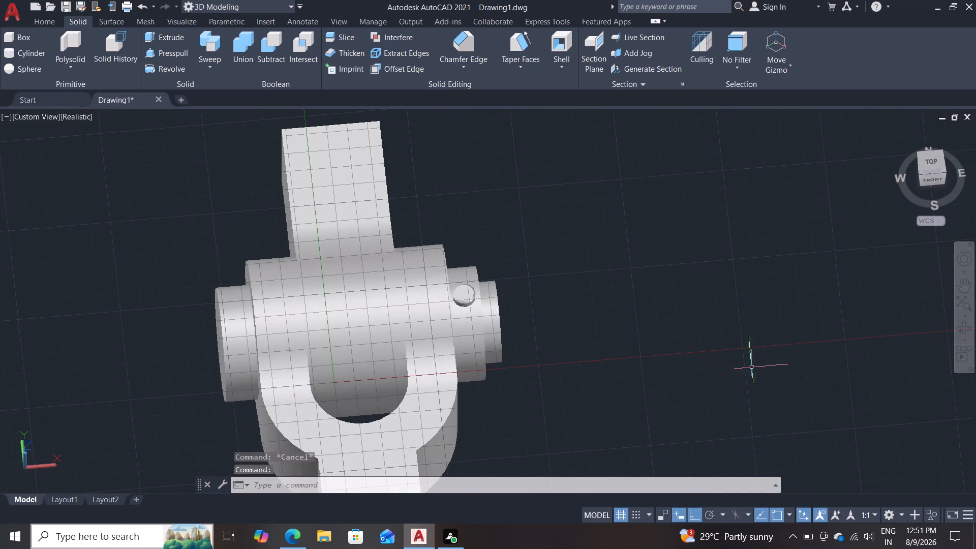
middle_click_drag(561, 347, 537, 285)
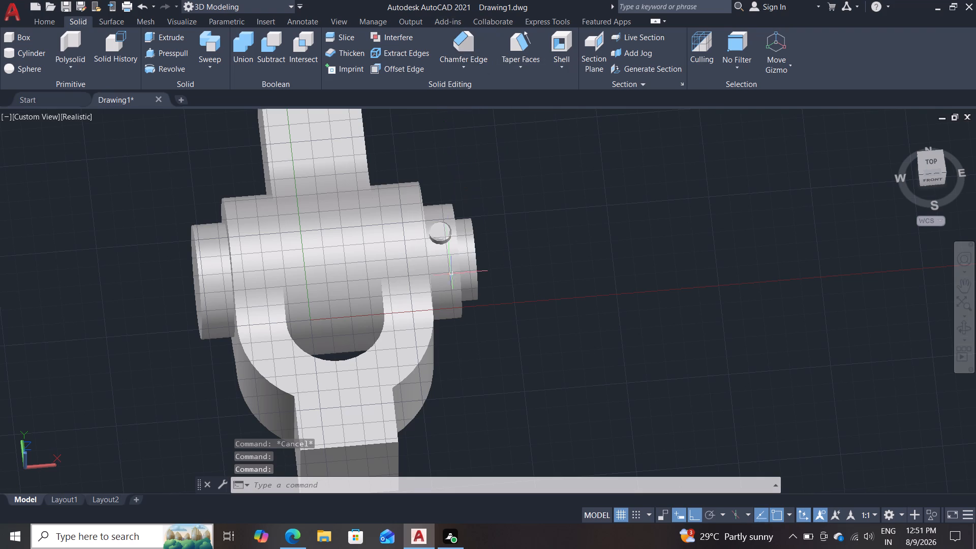
middle_click_drag(530, 331, 479, 340, "shift")
left_click(466, 45)
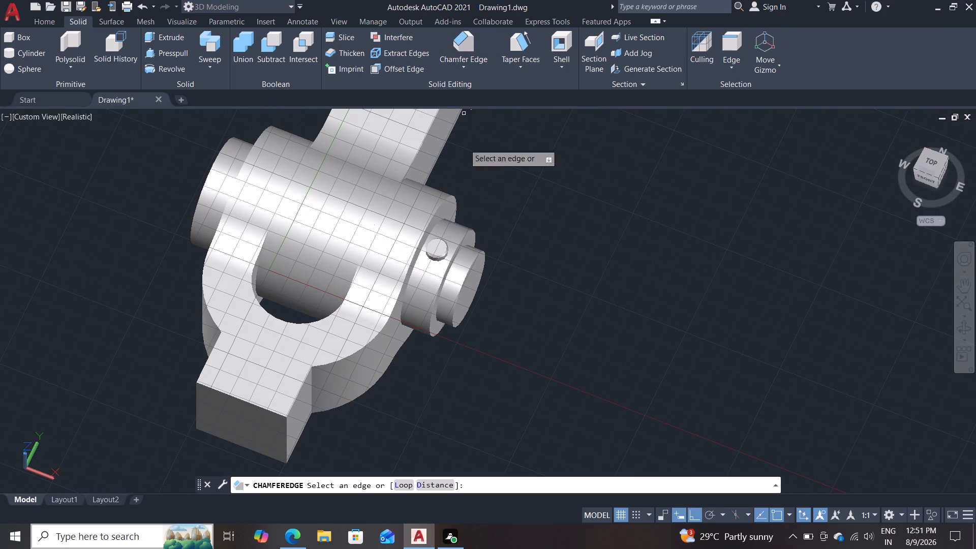
key("d")
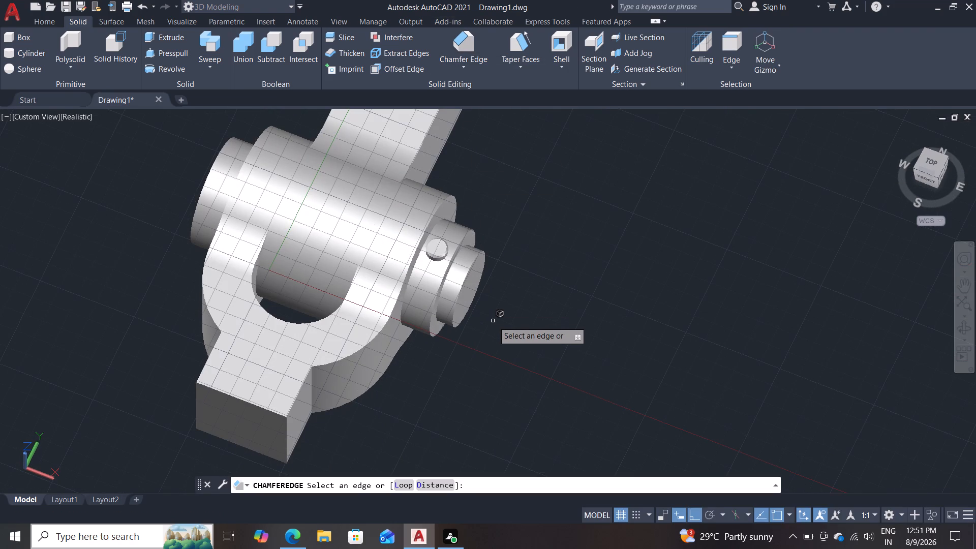
key("Return")
type("1.5")
key("Return")
type("1.5")
key("Return")
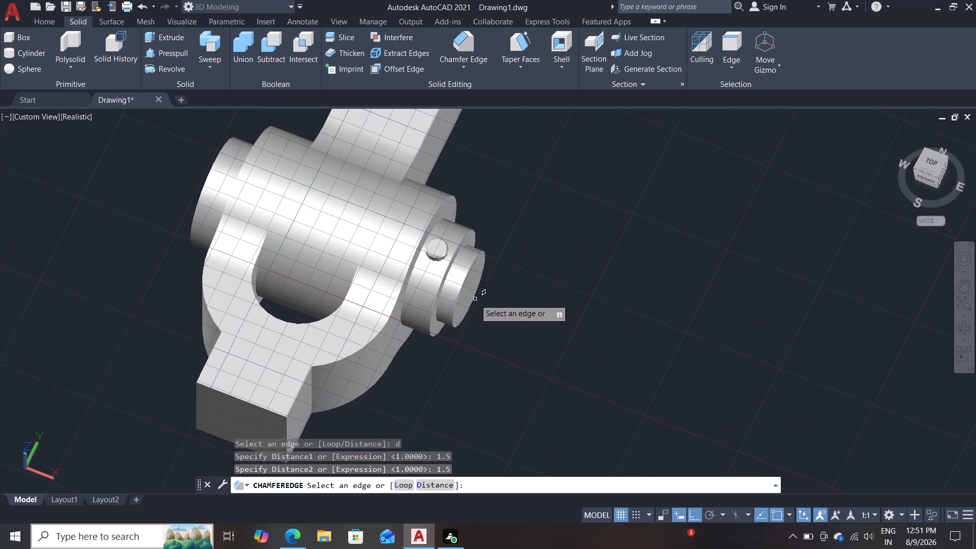
left_click(466, 294)
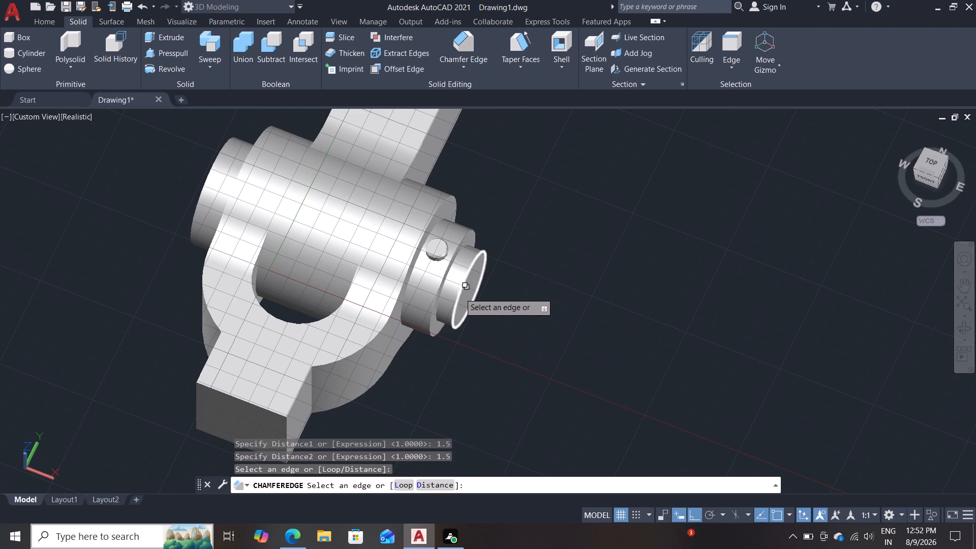
left_click(460, 293)
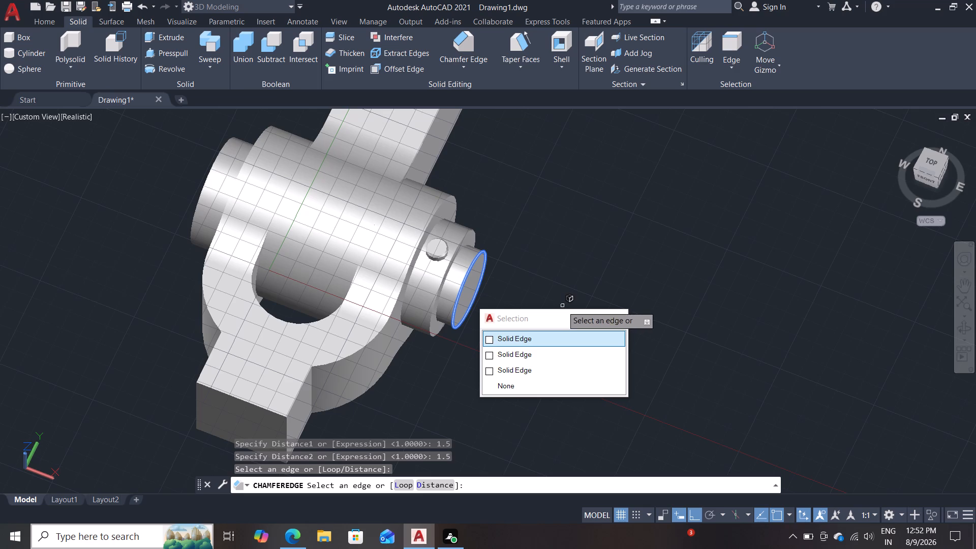
key("Return")
key("Return")
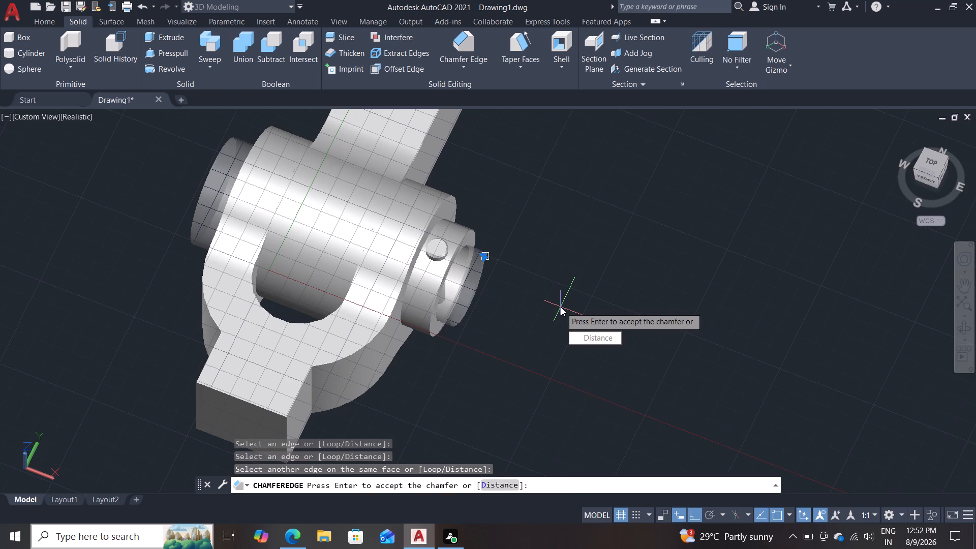
key("Return")
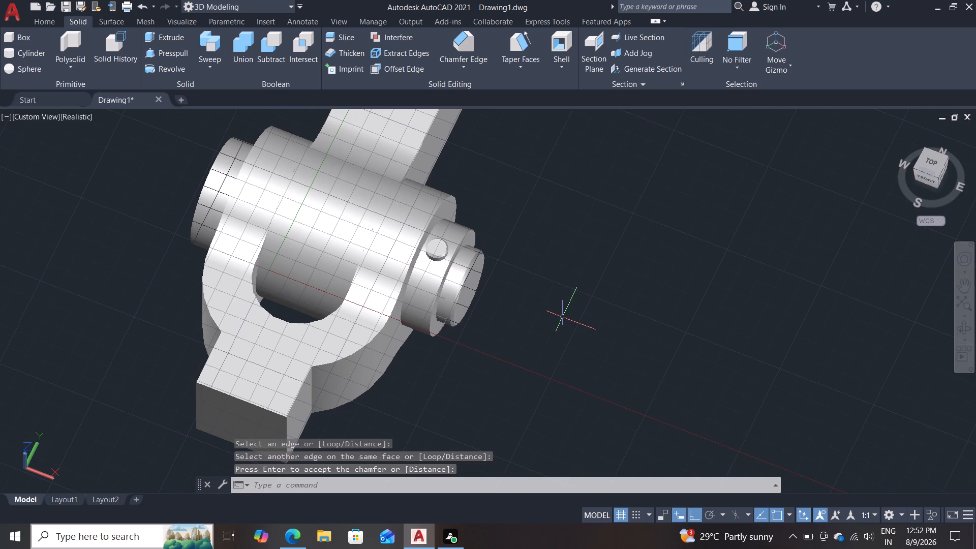
key("Escape")
middle_click_drag(528, 350, 480, 279, "shift")
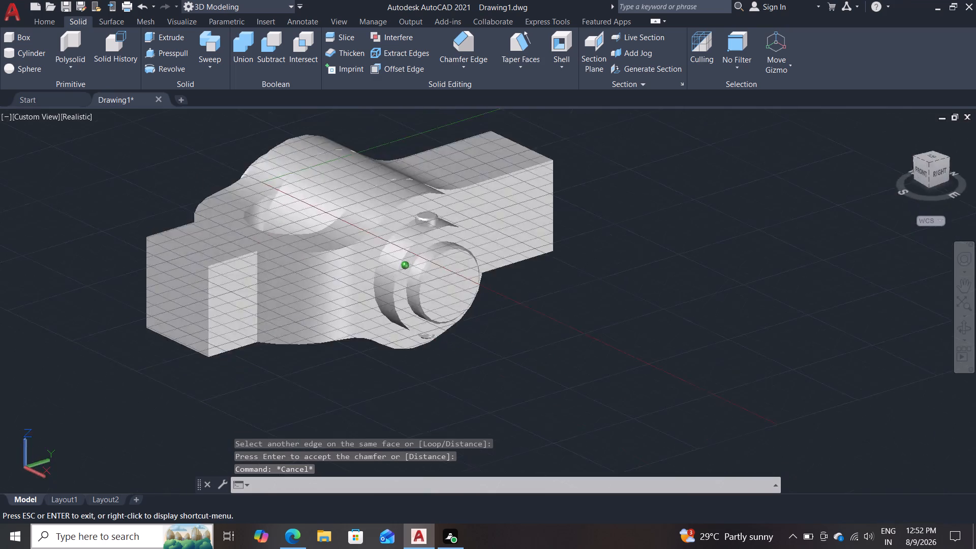
Chamfer the outer circular edge of the large knuckle pin's head, opposite the collar, with both distances at 1.5.
middle_click_drag(480, 279, 547, 317, "shift")
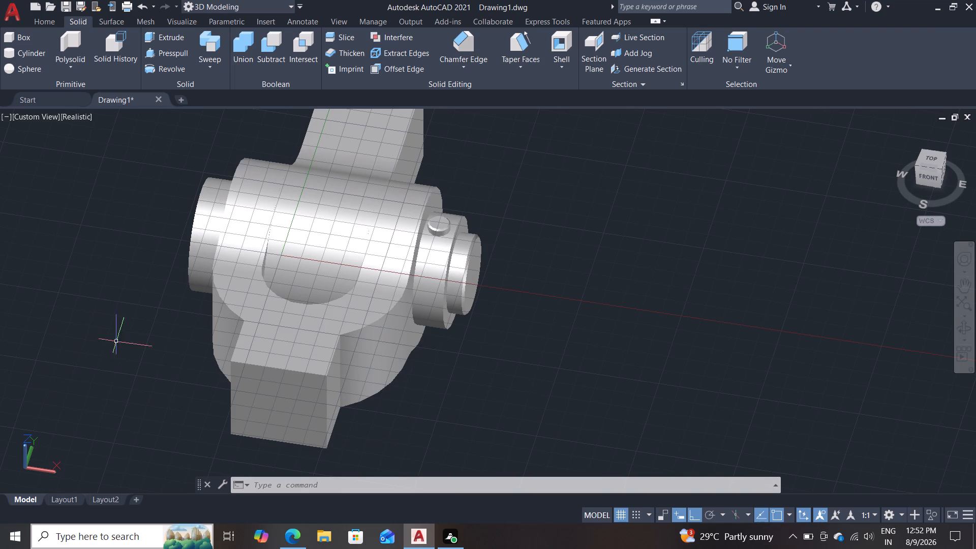
middle_click_drag(121, 345, 160, 393, "shift")
middle_click_drag(151, 372, 231, 308, "shift")
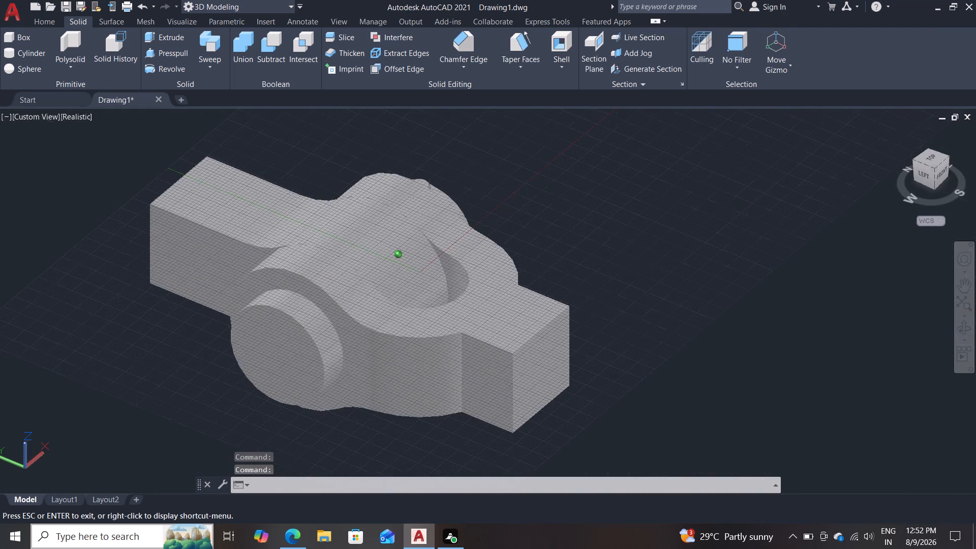
middle_click_drag(231, 308, 236, 293, "shift")
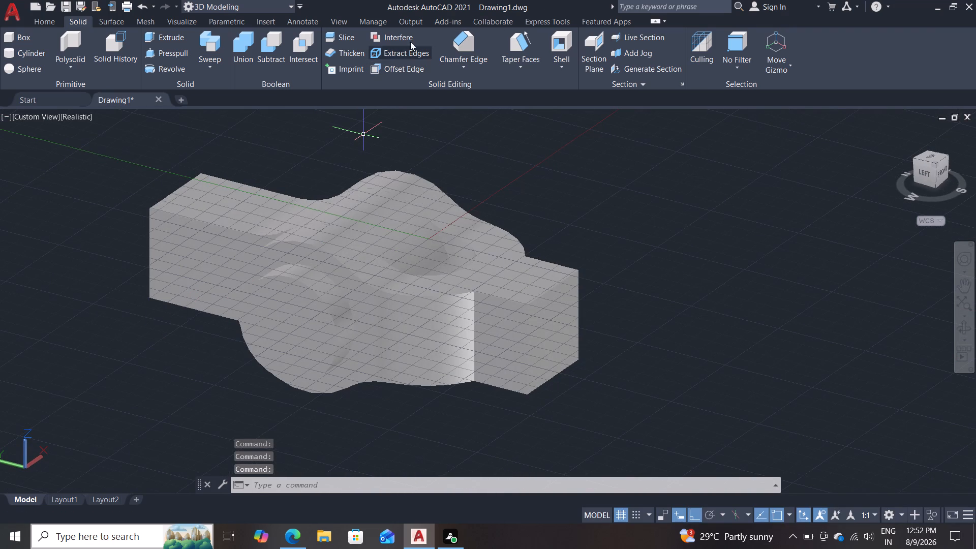
left_click(472, 40)
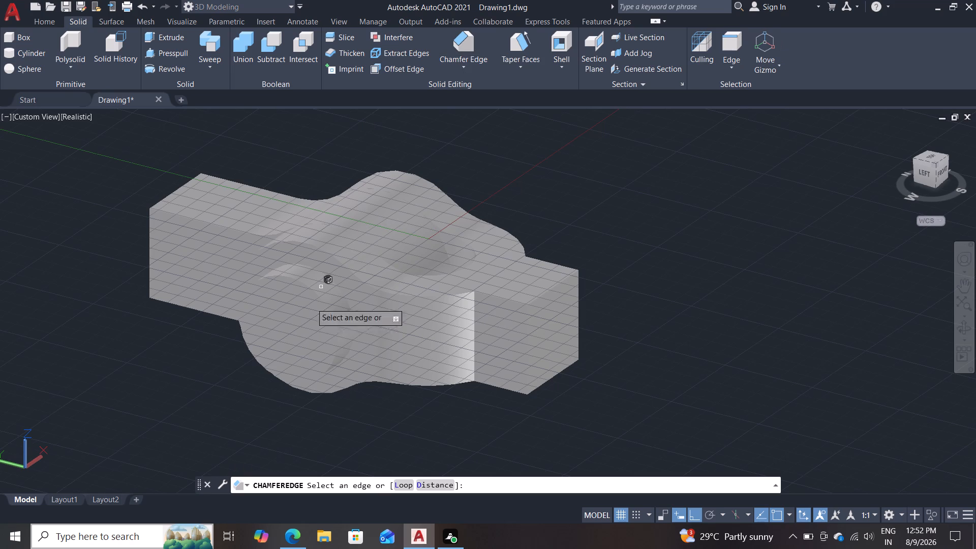
middle_click_drag(285, 369, 262, 405, "shift")
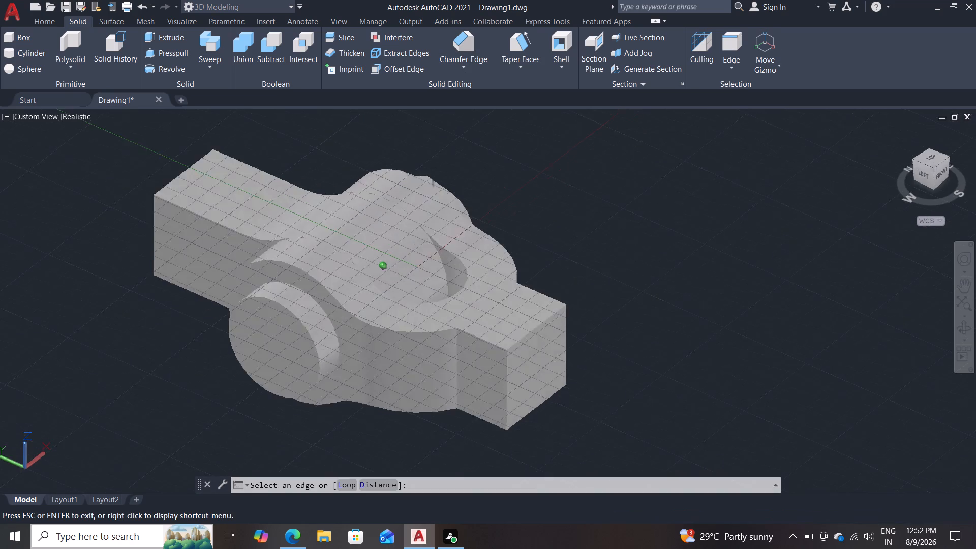
middle_click_drag(262, 405, 235, 426, "shift")
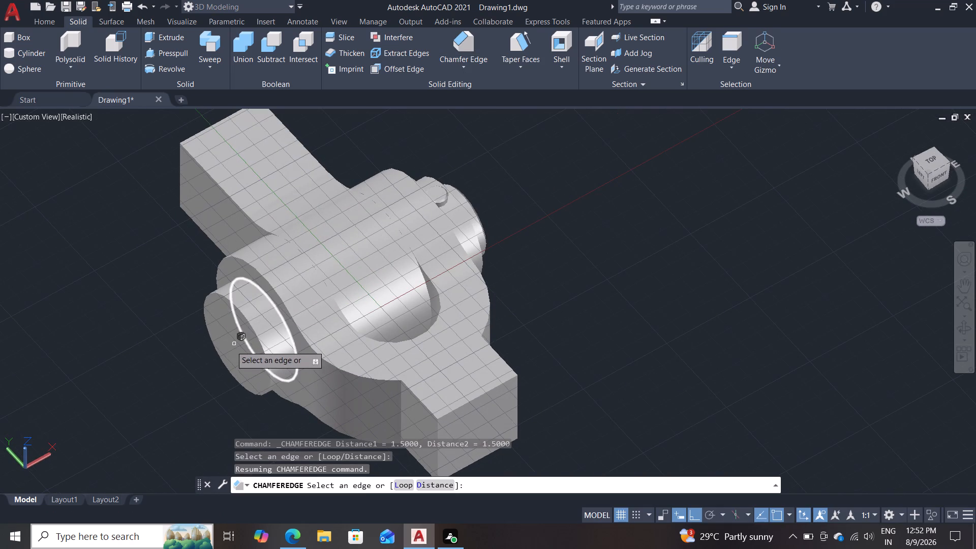
left_click(208, 333)
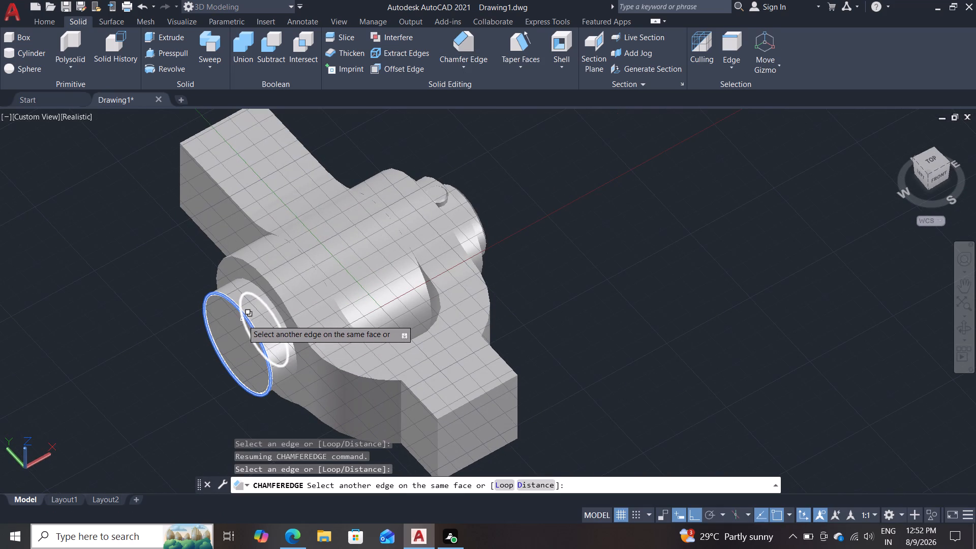
key("Return")
key("Return")
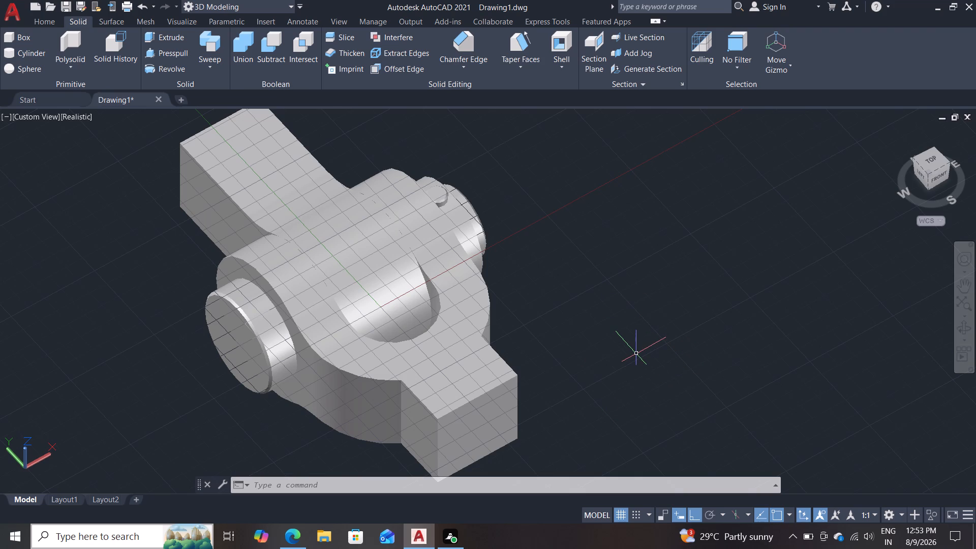
Examine the whole knuckle joint and its chamfered pin ends from several angles, including the front view.
middle_click_drag(647, 323, 643, 330, "shift")
middle_click_drag(643, 330, 497, 375, "shift")
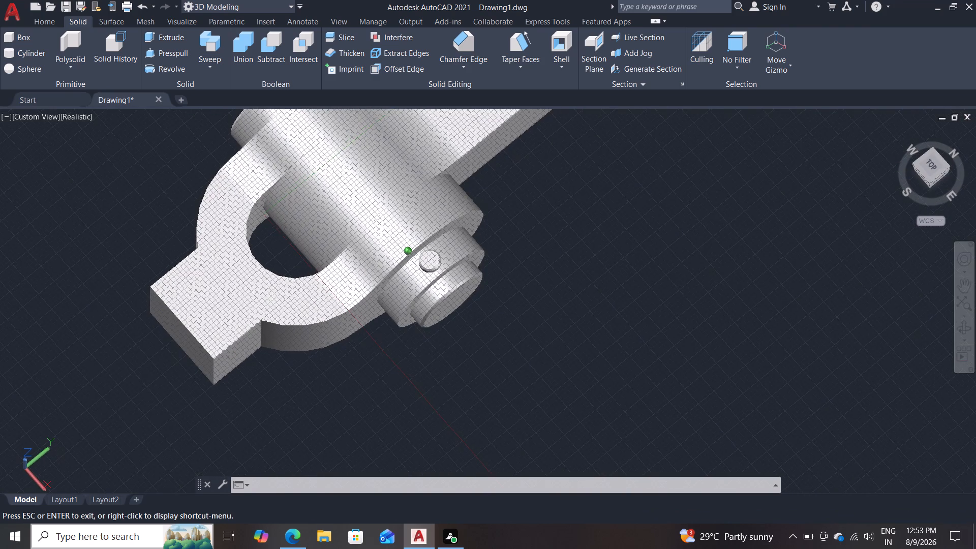
middle_click_drag(497, 375, 505, 333, "shift")
scroll(505, 333, "up", 2, "shift")
scroll(505, 333, "down", 2)
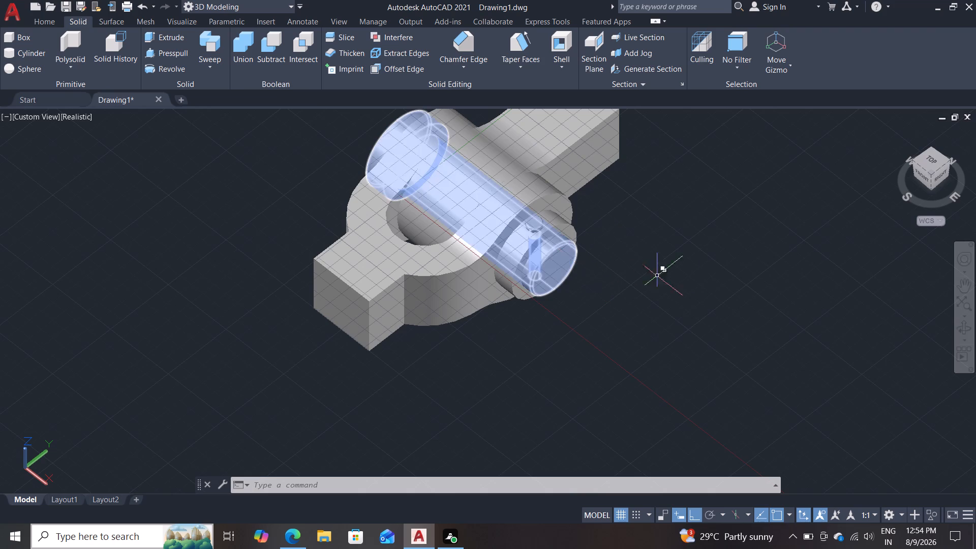
scroll(723, 285, "down", 3)
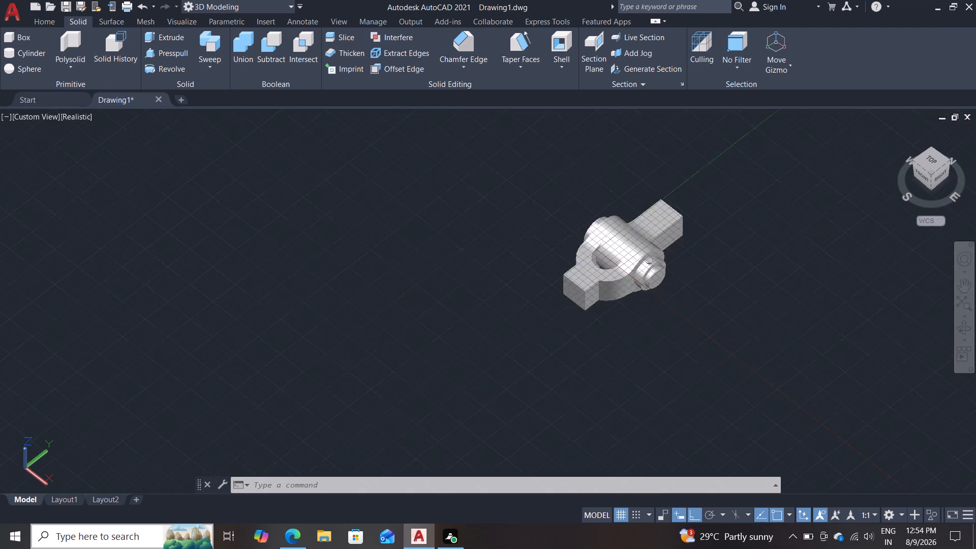
scroll(725, 278, "up", 4)
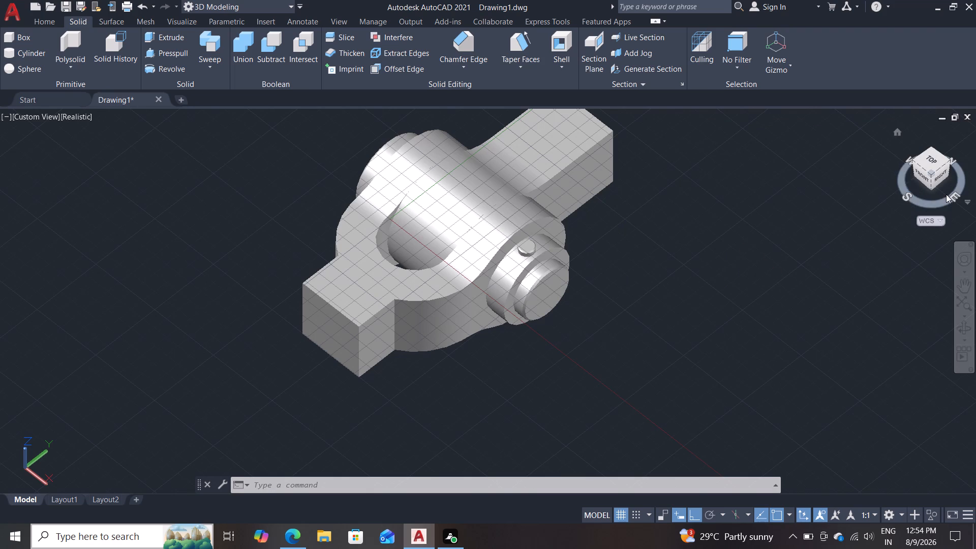
left_click(924, 177)
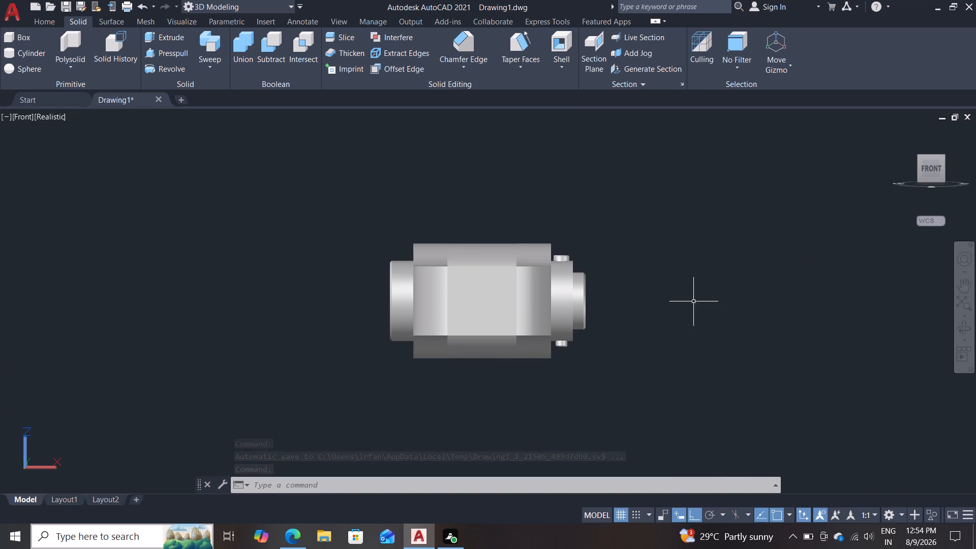
double_click(513, 320)
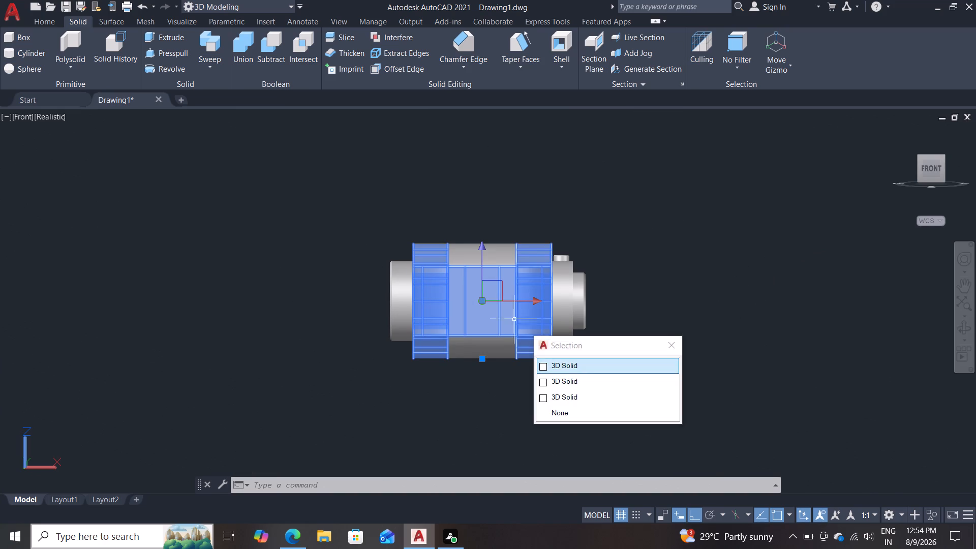
left_click(727, 226)
key("Escape")
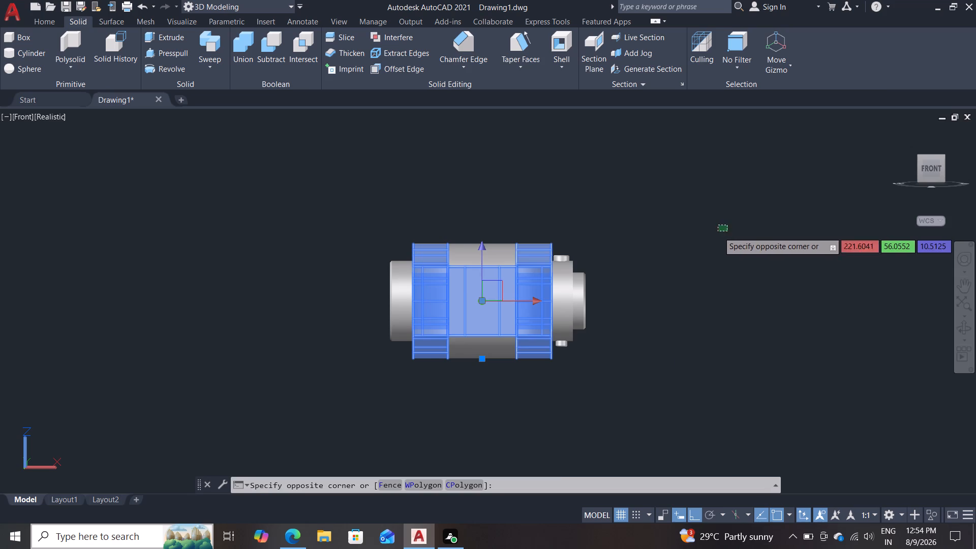
key("Escape")
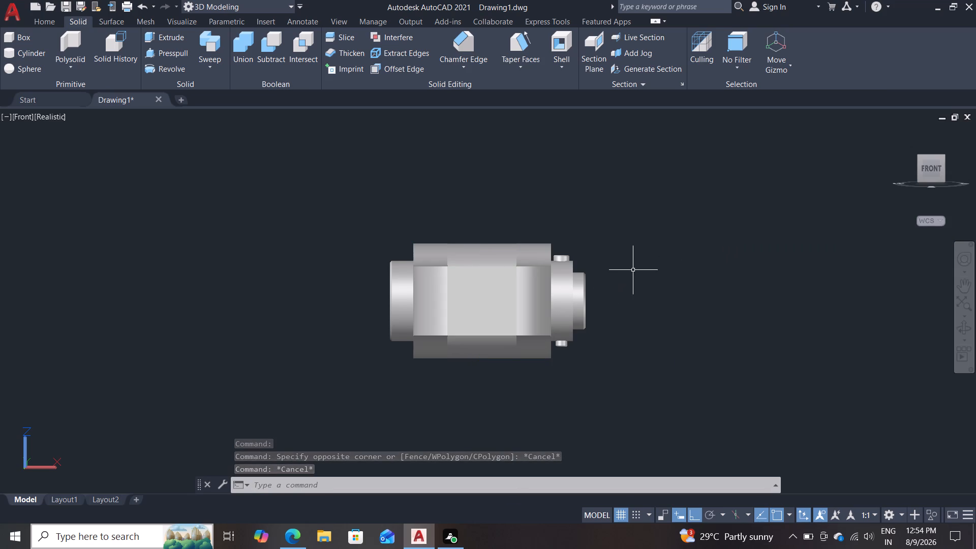
middle_click_drag(635, 269, 672, 327, "shift")
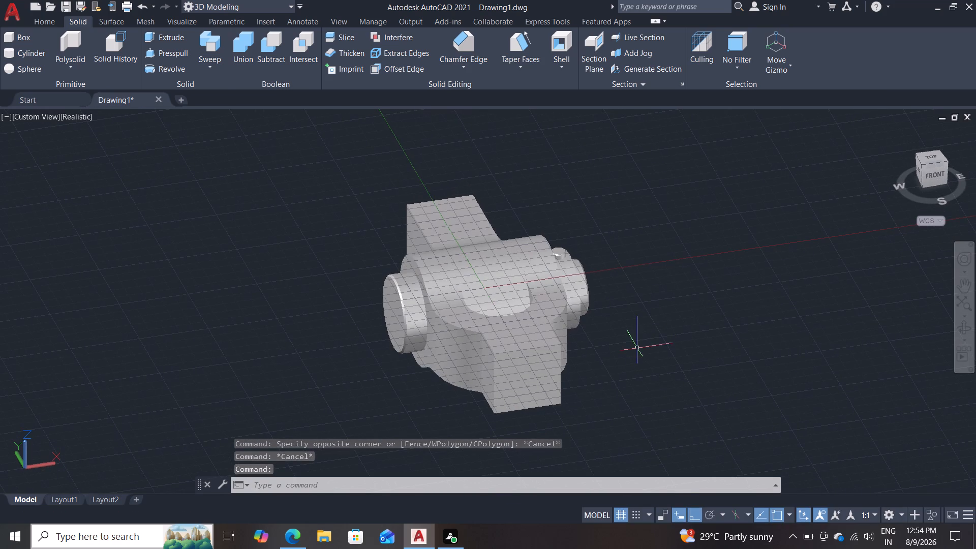
Set the UCS to World.
key("u")
type("cs")
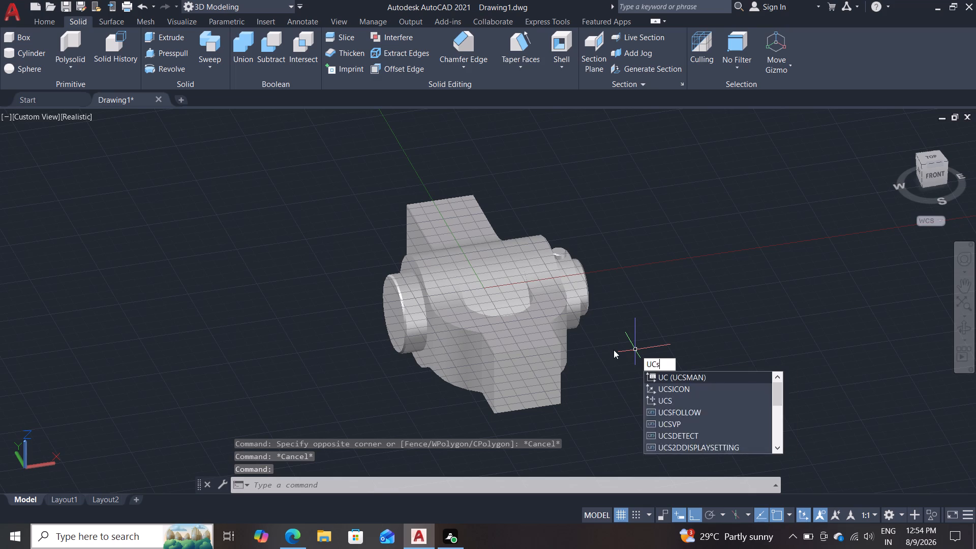
key("Return")
key("Return")
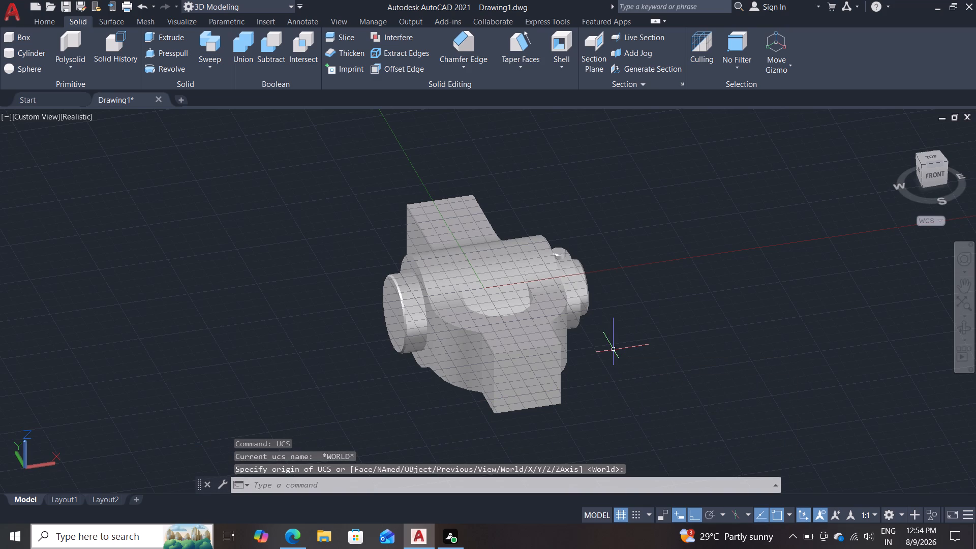
scroll(617, 350, "up", 1)
middle_click_drag(618, 348, 622, 315)
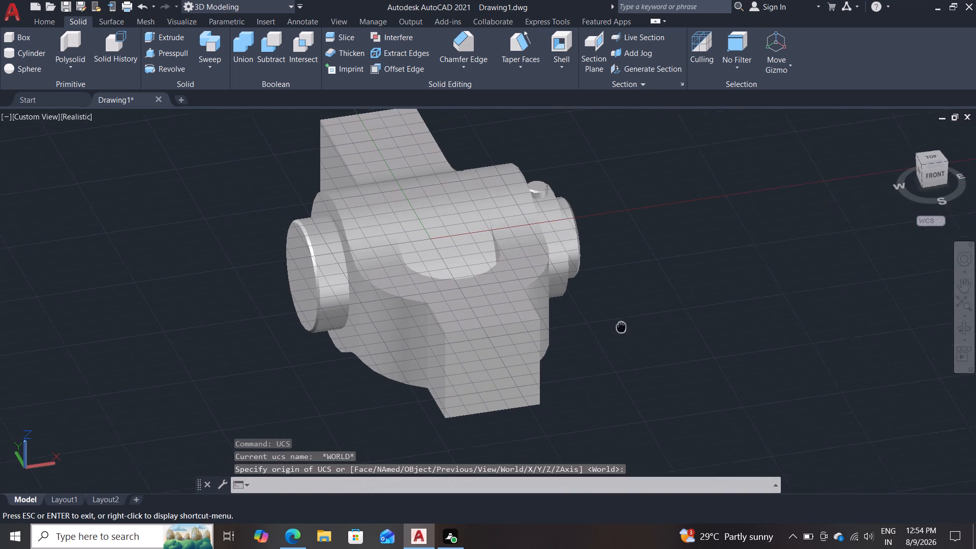
middle_click_drag(622, 315, 618, 287)
middle_click_drag(624, 318, 631, 280, "shift")
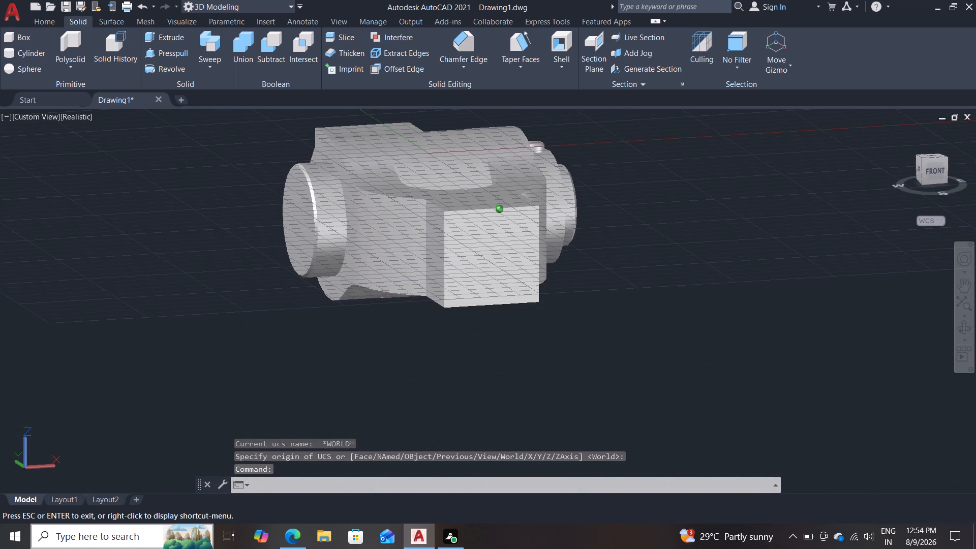
middle_click_drag(631, 280, 631, 262, "shift")
middle_click_drag(622, 221, 622, 256, "shift")
key("u")
type("cs")
key("Return")
key("Return")
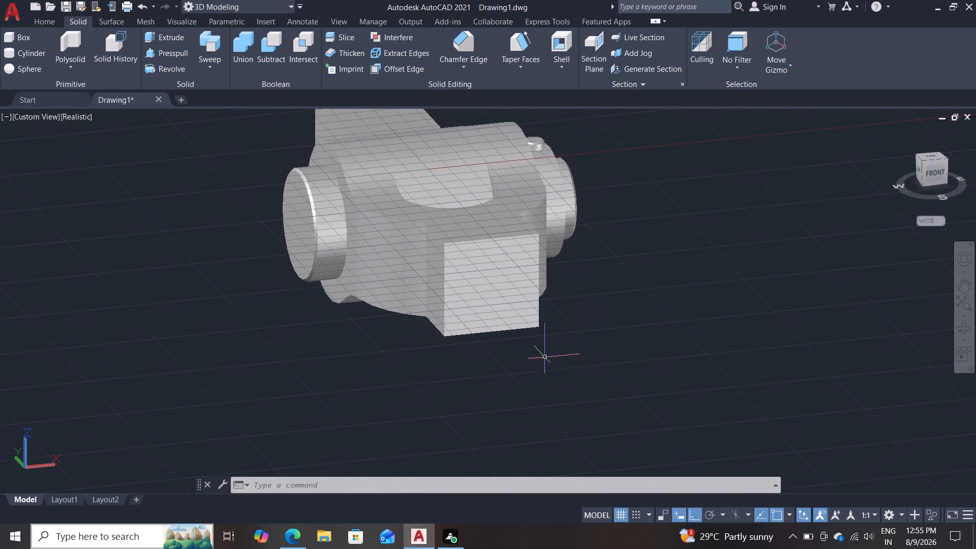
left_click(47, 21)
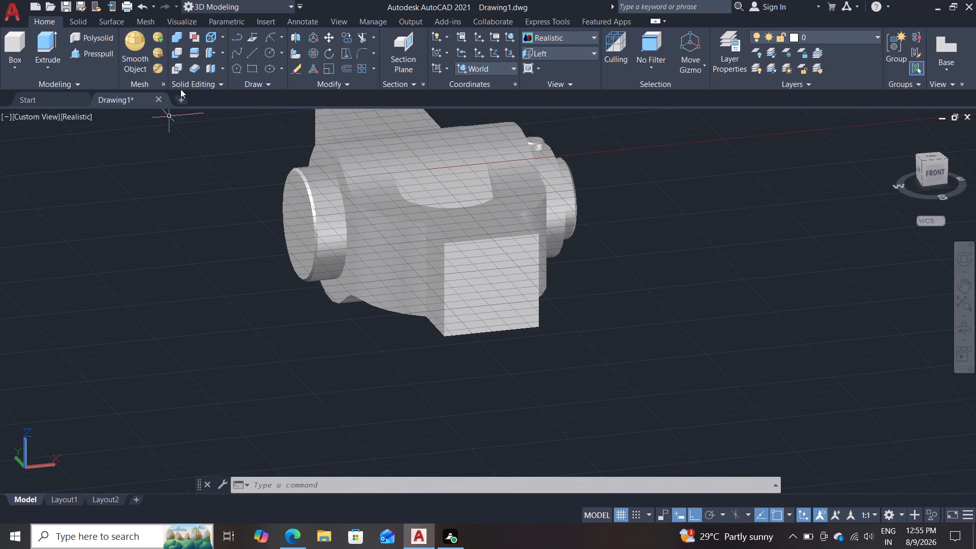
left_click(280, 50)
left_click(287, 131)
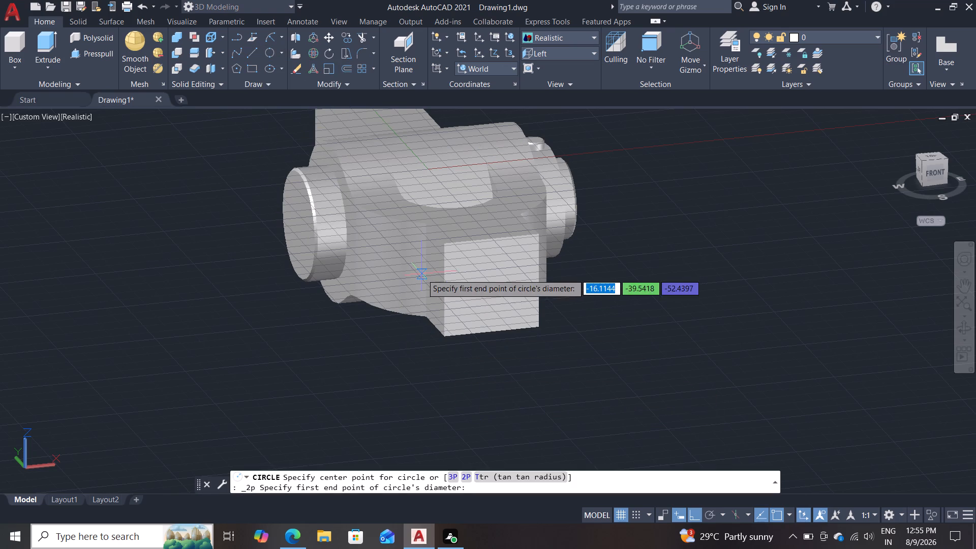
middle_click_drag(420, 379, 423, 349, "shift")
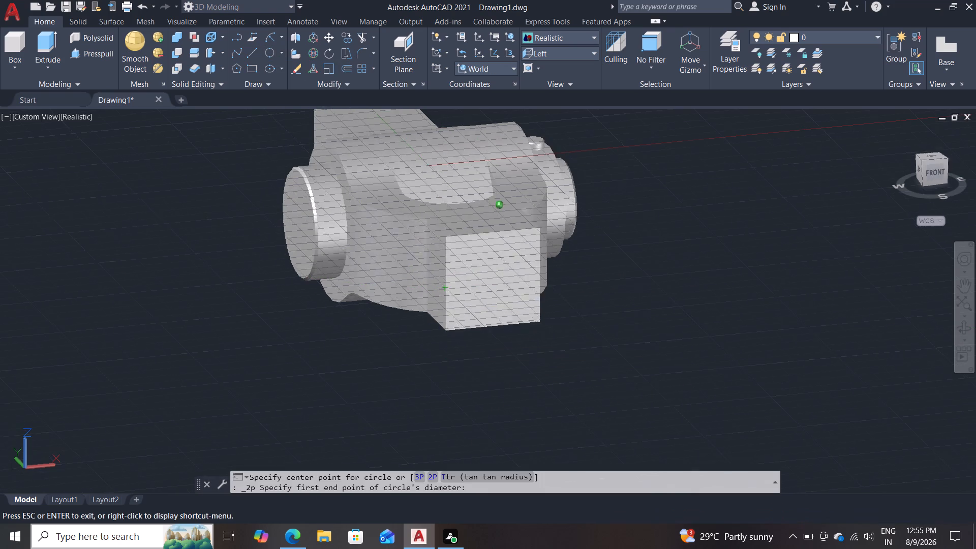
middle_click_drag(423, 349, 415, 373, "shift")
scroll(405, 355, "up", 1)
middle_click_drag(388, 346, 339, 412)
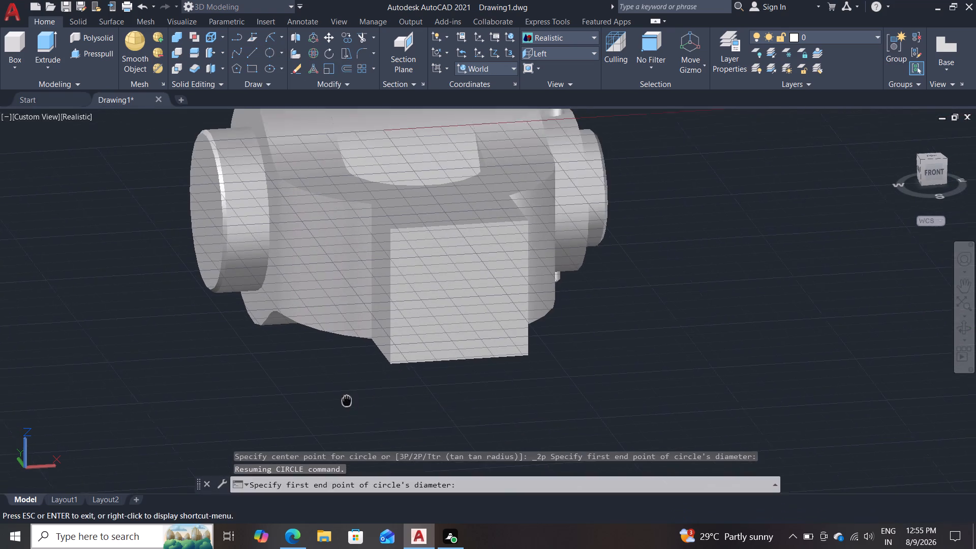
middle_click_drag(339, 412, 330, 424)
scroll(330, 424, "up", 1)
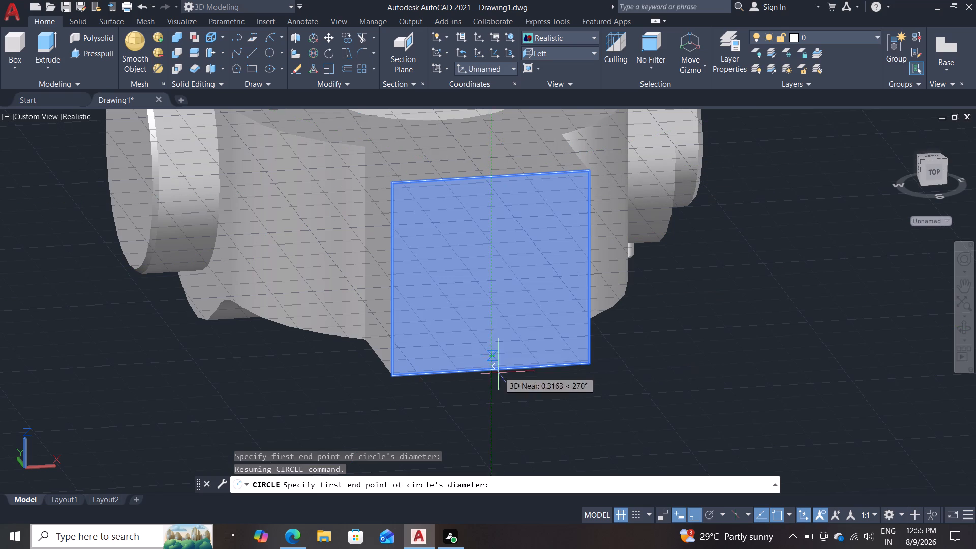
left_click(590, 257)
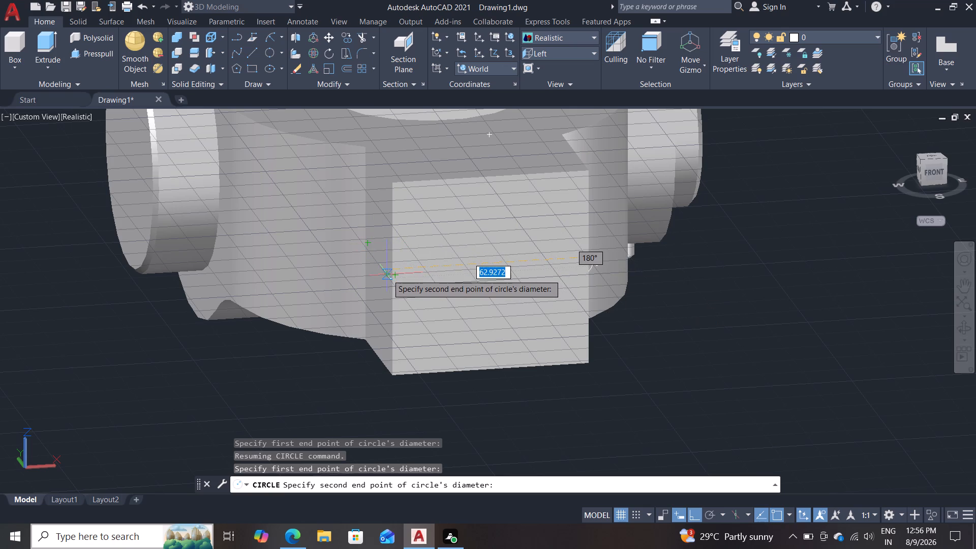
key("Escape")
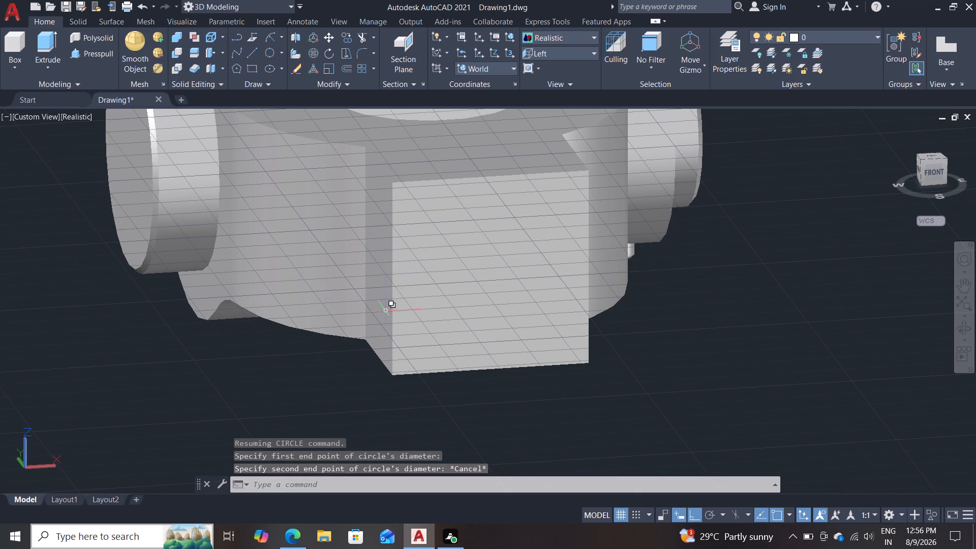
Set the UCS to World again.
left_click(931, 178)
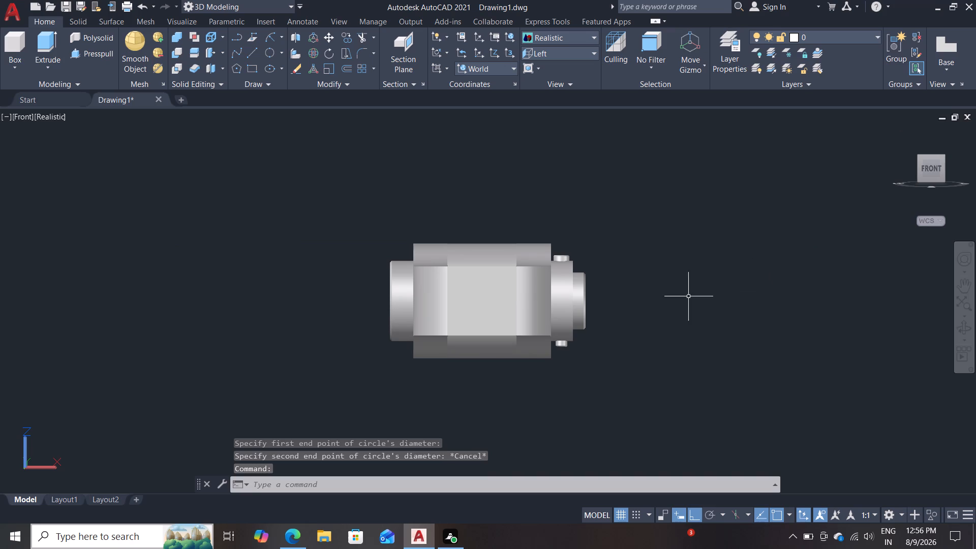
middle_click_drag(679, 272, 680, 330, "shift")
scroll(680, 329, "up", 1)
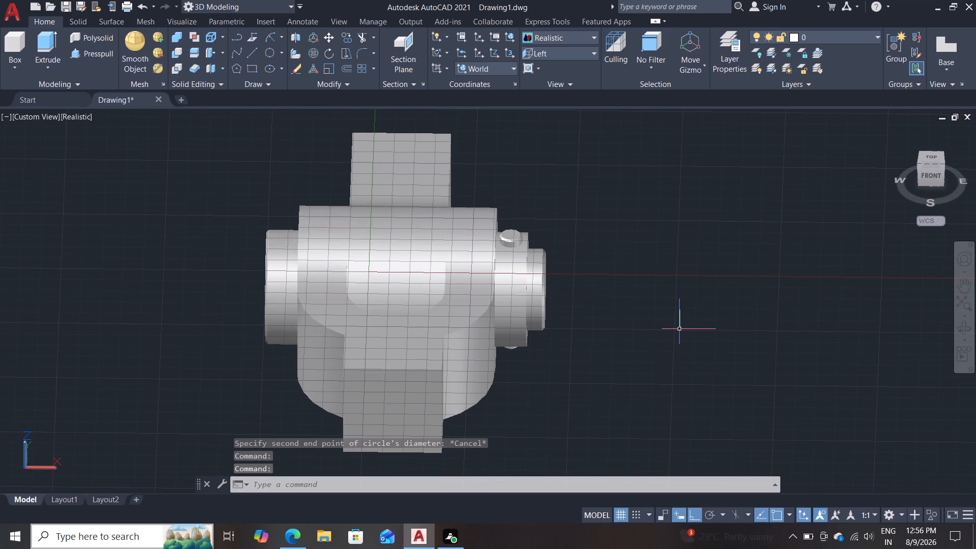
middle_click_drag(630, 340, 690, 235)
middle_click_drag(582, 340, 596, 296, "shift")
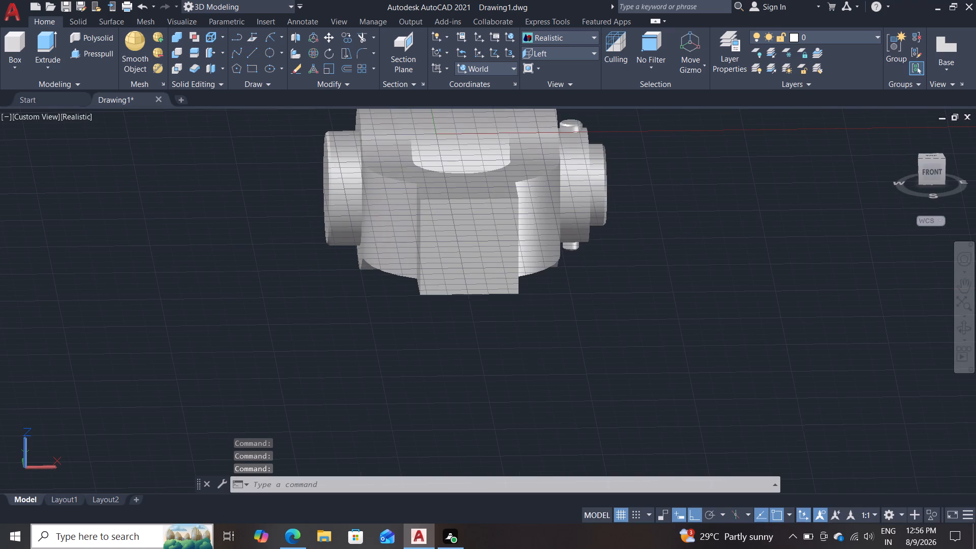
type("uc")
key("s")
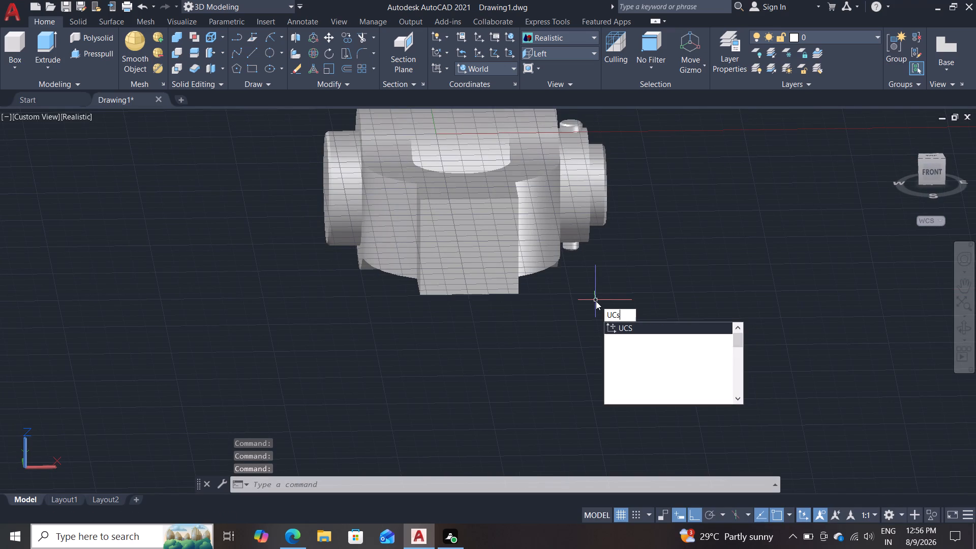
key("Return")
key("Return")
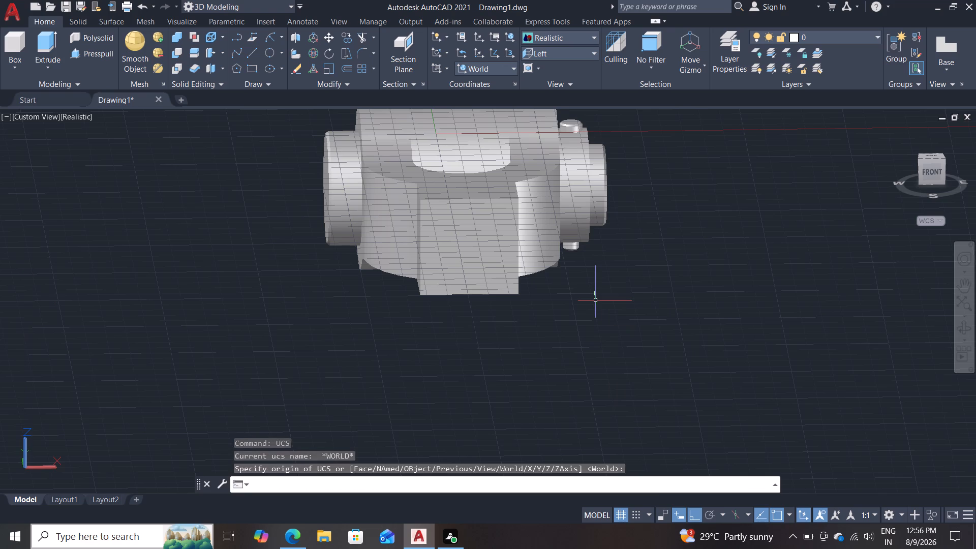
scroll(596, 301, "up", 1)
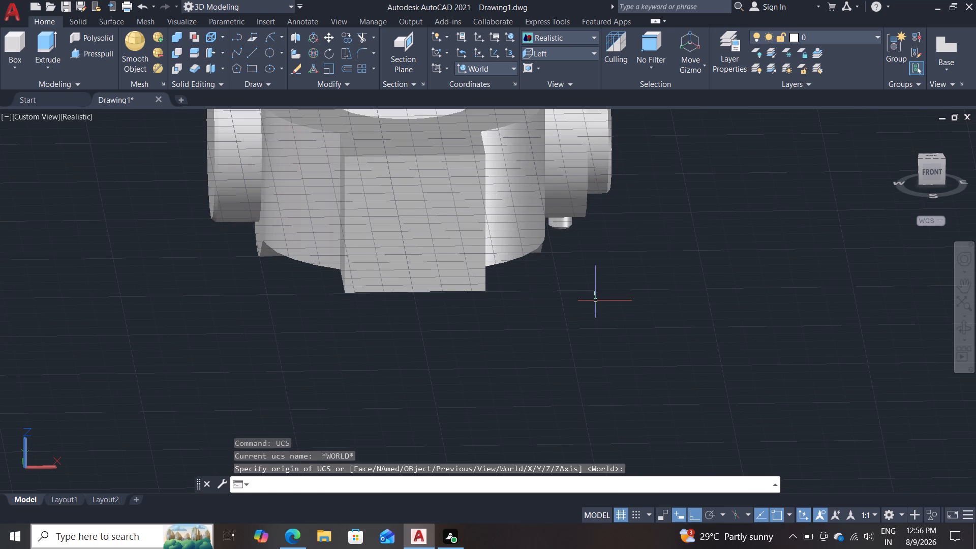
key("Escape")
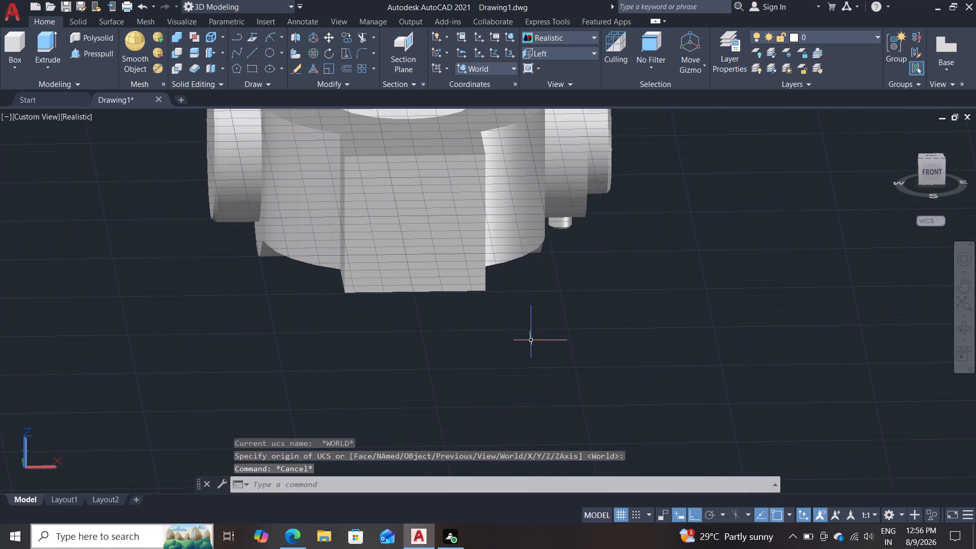
Set the UCS to the Front preset orientation.
left_click(508, 72)
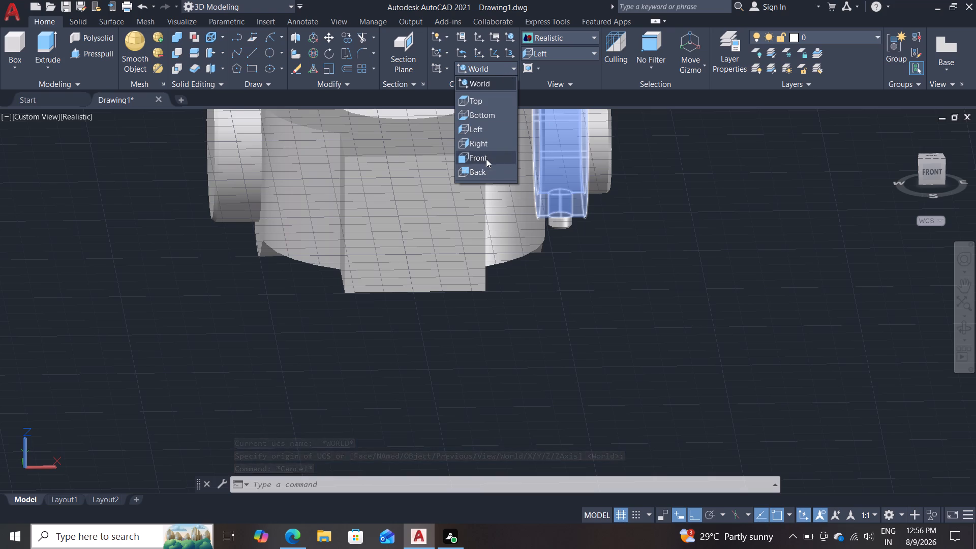
left_click(486, 159)
middle_click_drag(562, 328, 581, 299, "shift")
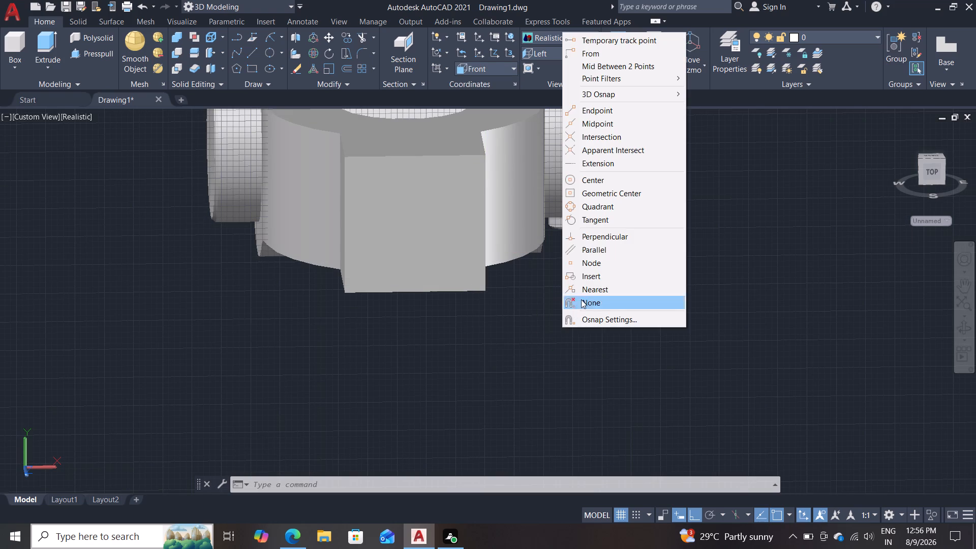
middle_click_drag(581, 299, 584, 295, "shift")
key("Escape")
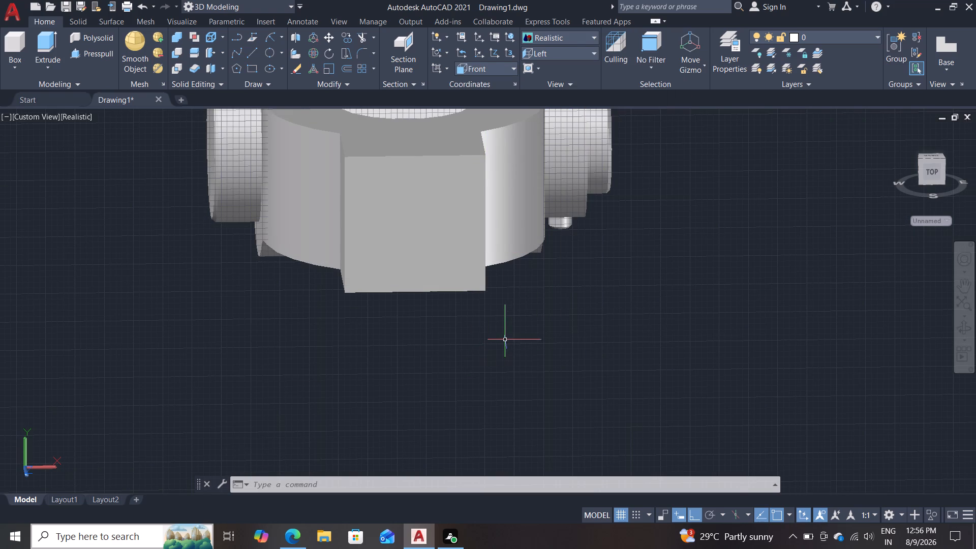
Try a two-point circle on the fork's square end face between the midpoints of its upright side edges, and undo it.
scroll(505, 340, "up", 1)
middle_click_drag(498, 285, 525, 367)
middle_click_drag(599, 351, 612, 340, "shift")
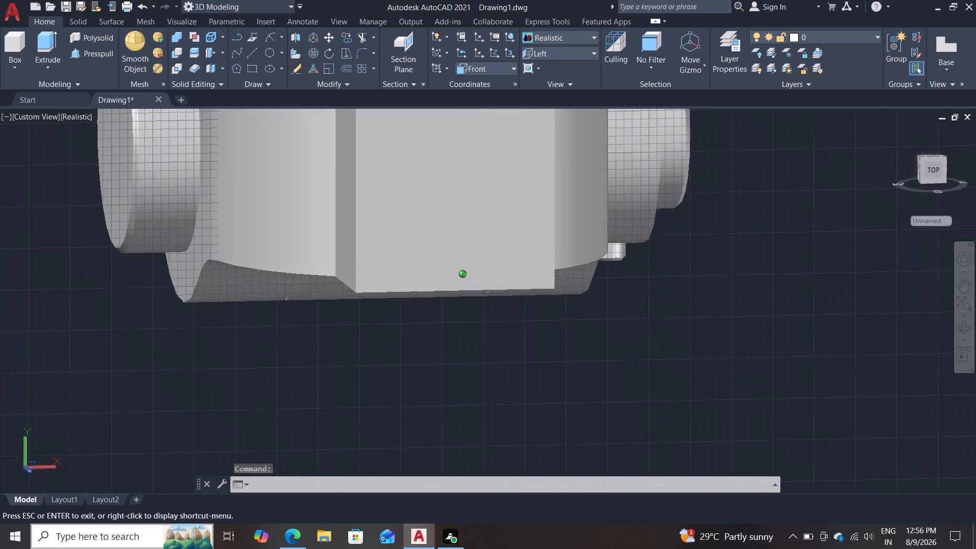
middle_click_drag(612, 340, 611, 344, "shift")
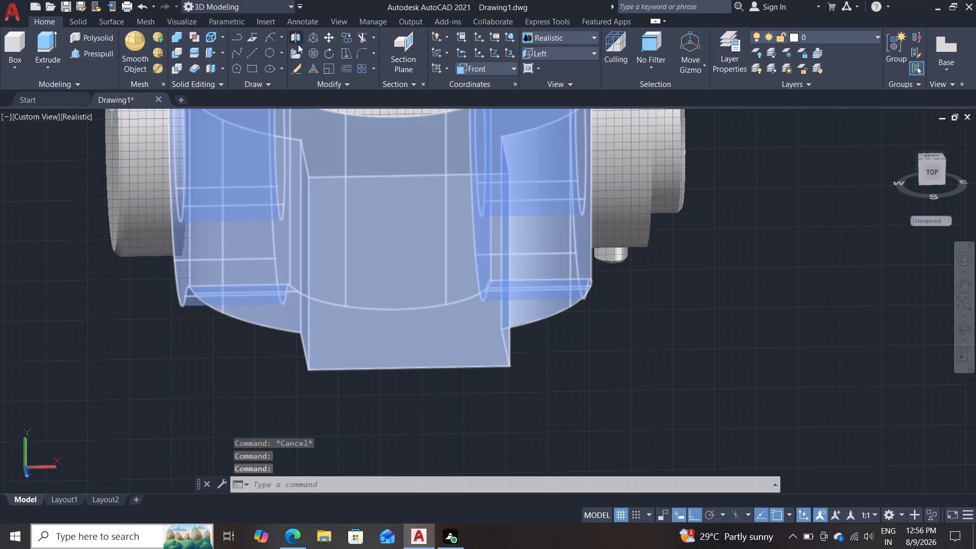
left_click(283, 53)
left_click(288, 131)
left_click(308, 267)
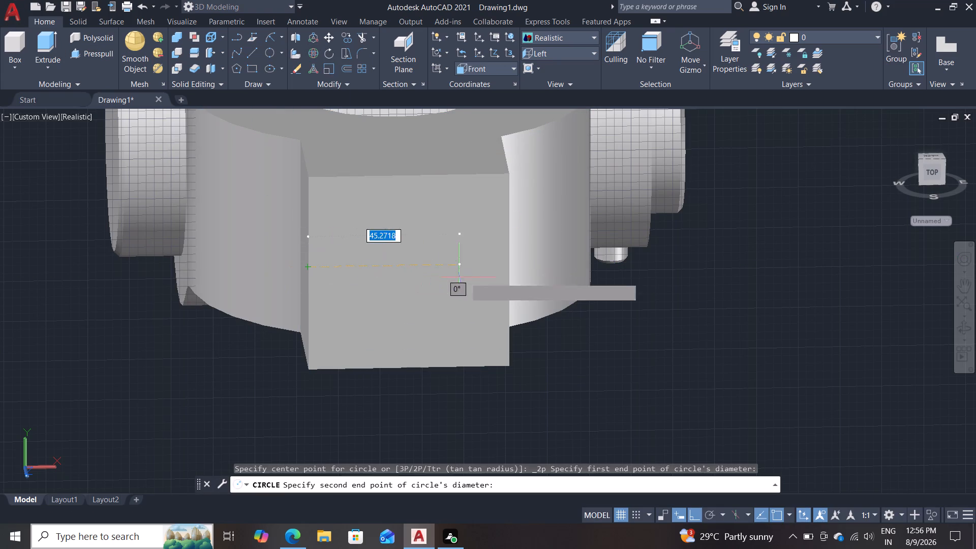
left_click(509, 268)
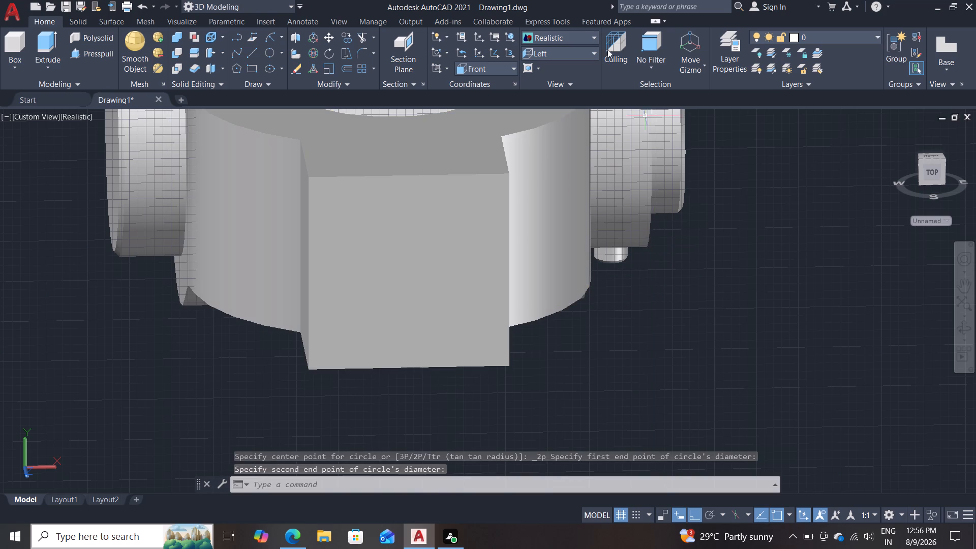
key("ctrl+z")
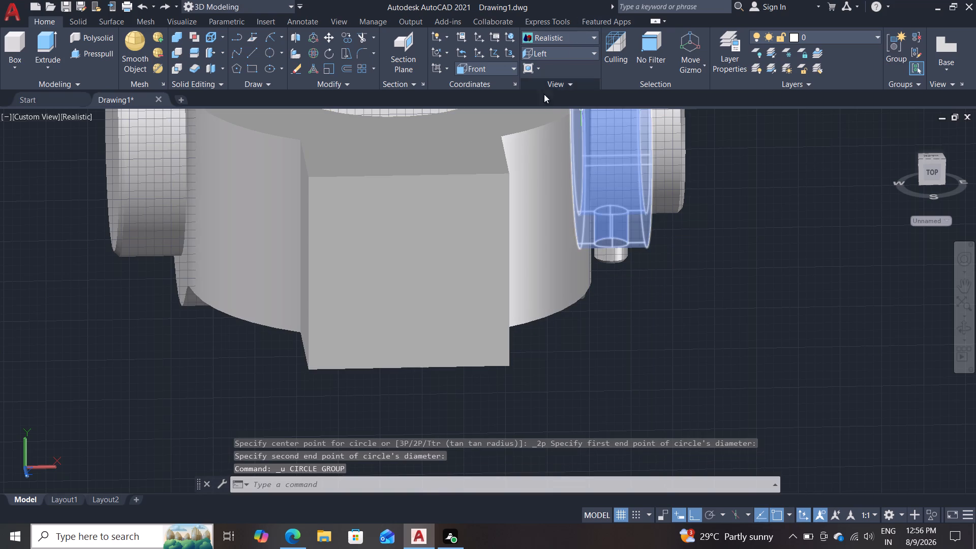
Apply the Front preset view, try the Left preset view, and return to the Front preset view.
double_click(543, 51)
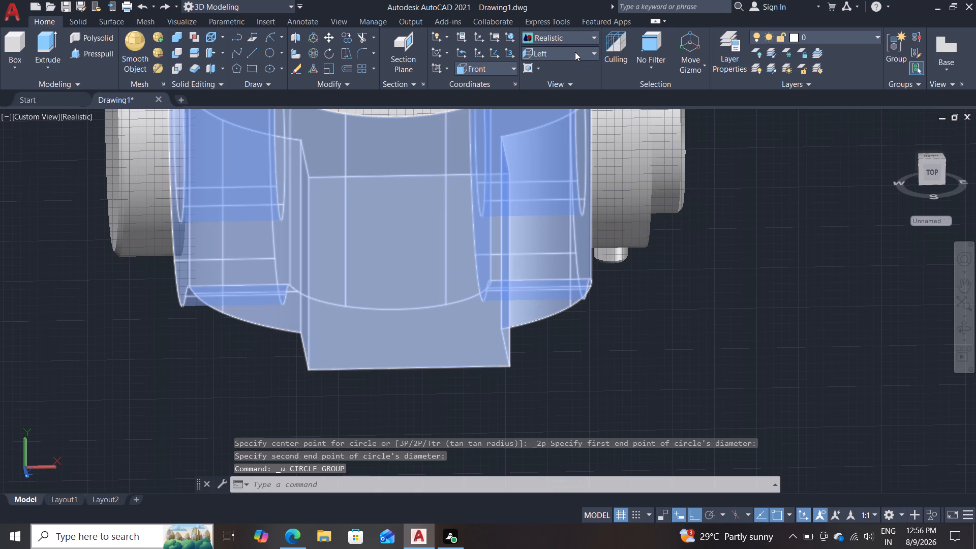
left_click(575, 52)
left_click(562, 119)
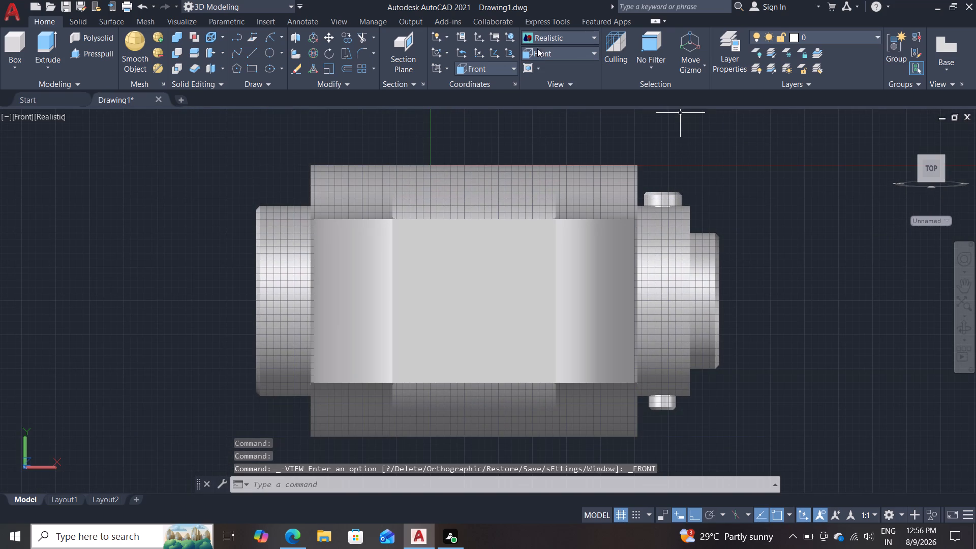
left_click(545, 53)
left_click(541, 95)
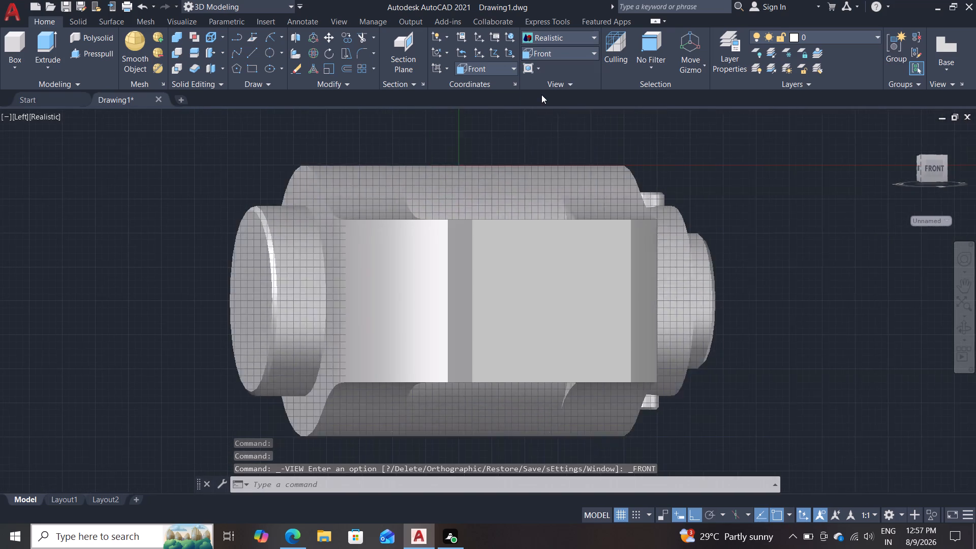
left_click(556, 48)
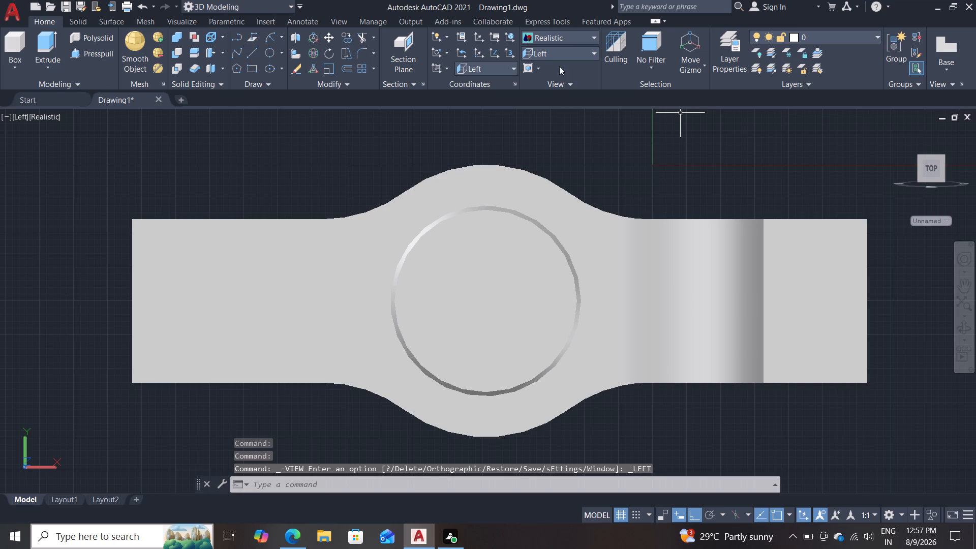
left_click(573, 42)
double_click(372, 188)
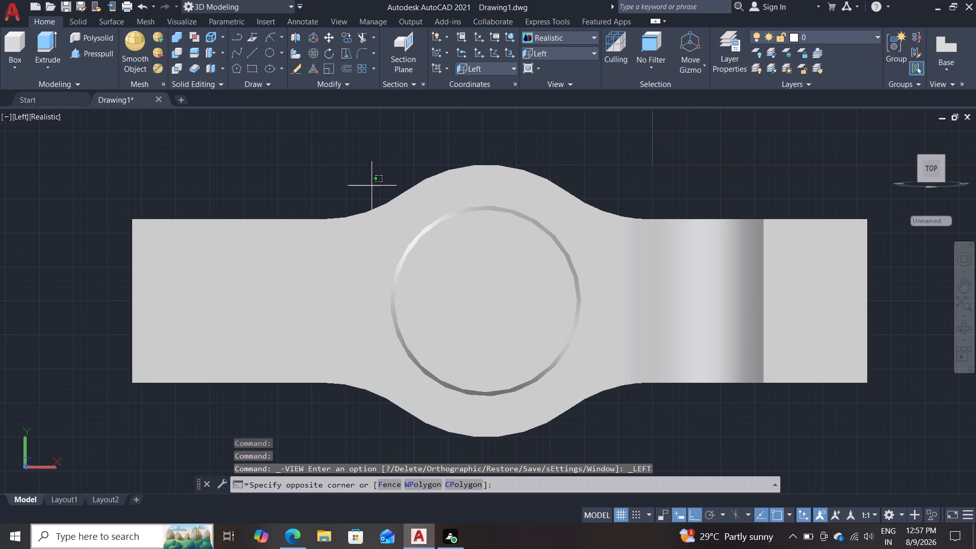
left_click(567, 55)
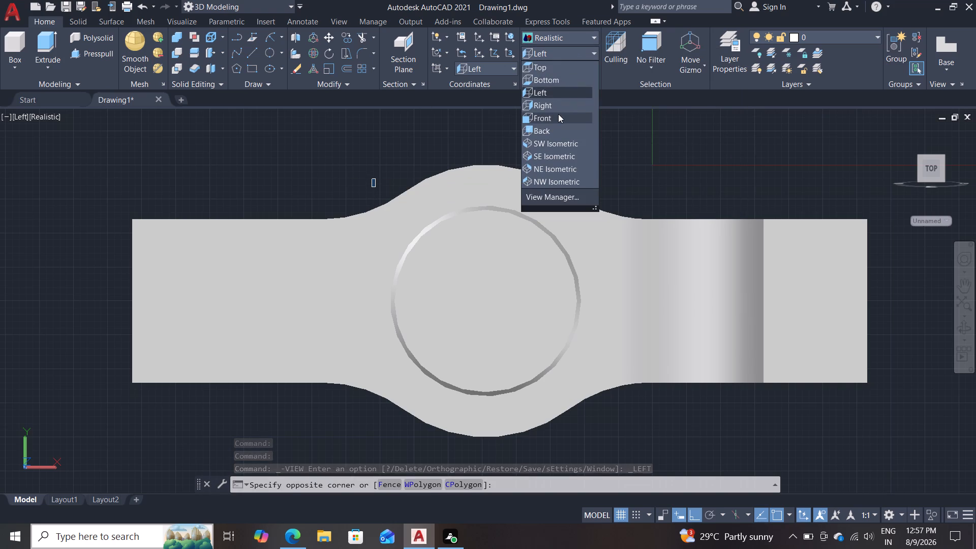
left_click(555, 115)
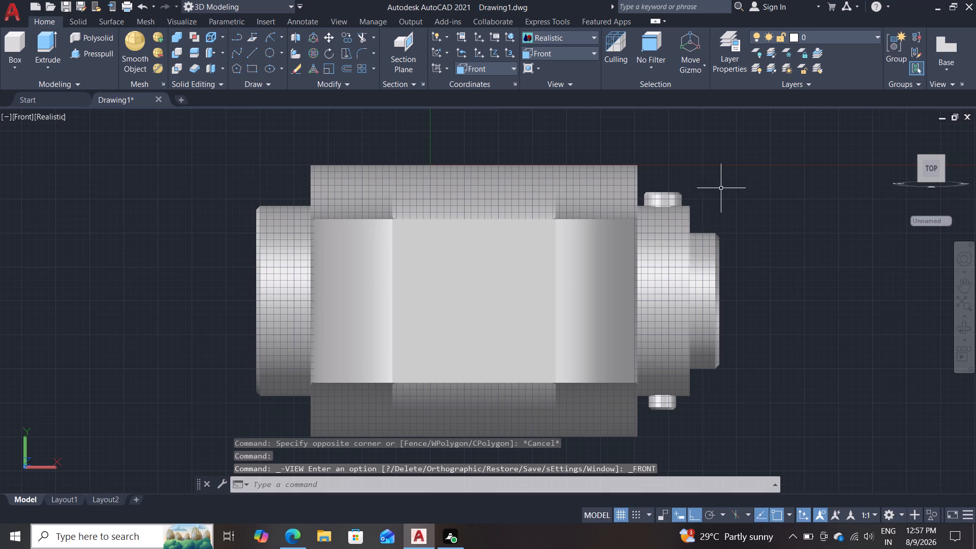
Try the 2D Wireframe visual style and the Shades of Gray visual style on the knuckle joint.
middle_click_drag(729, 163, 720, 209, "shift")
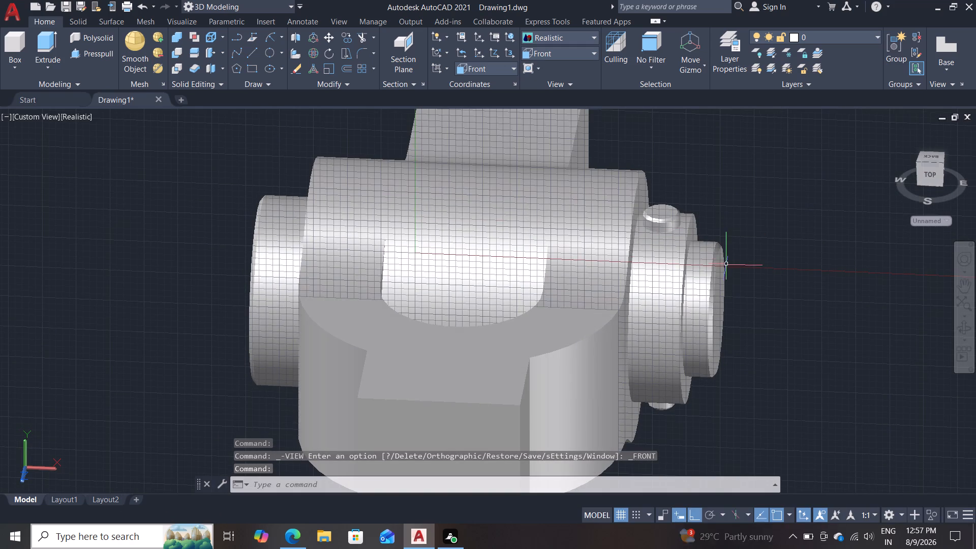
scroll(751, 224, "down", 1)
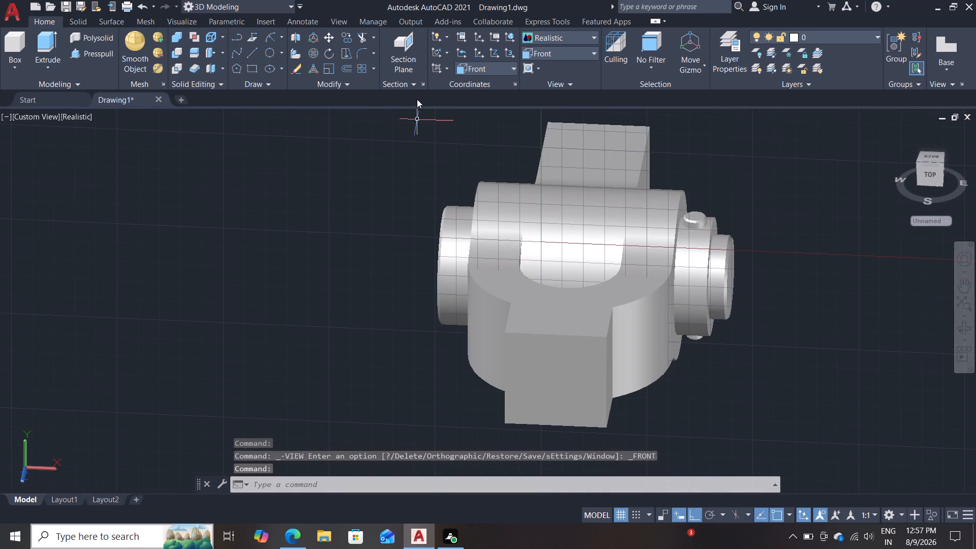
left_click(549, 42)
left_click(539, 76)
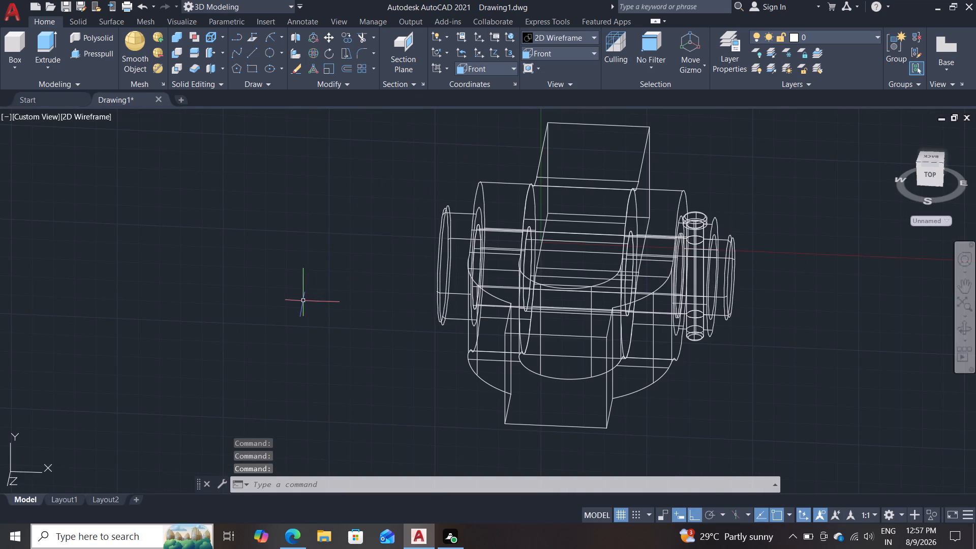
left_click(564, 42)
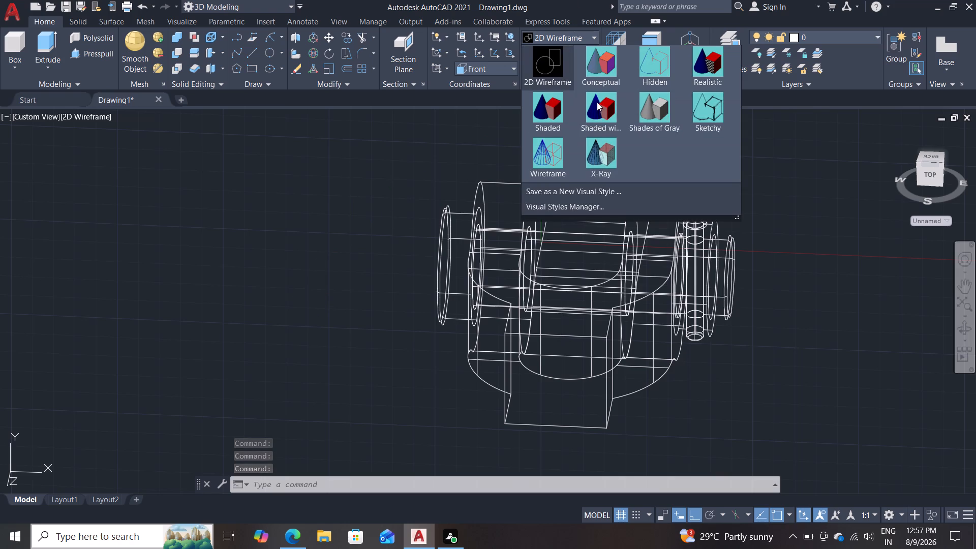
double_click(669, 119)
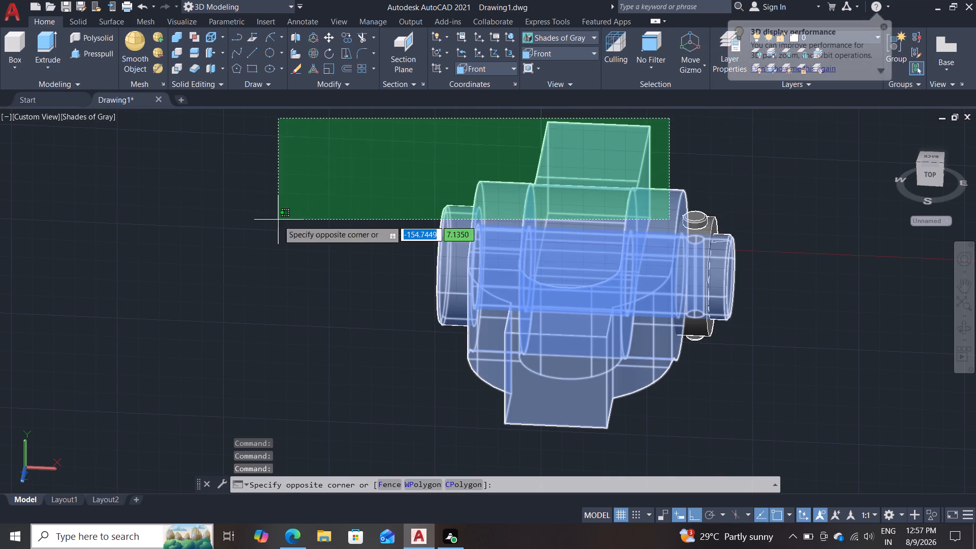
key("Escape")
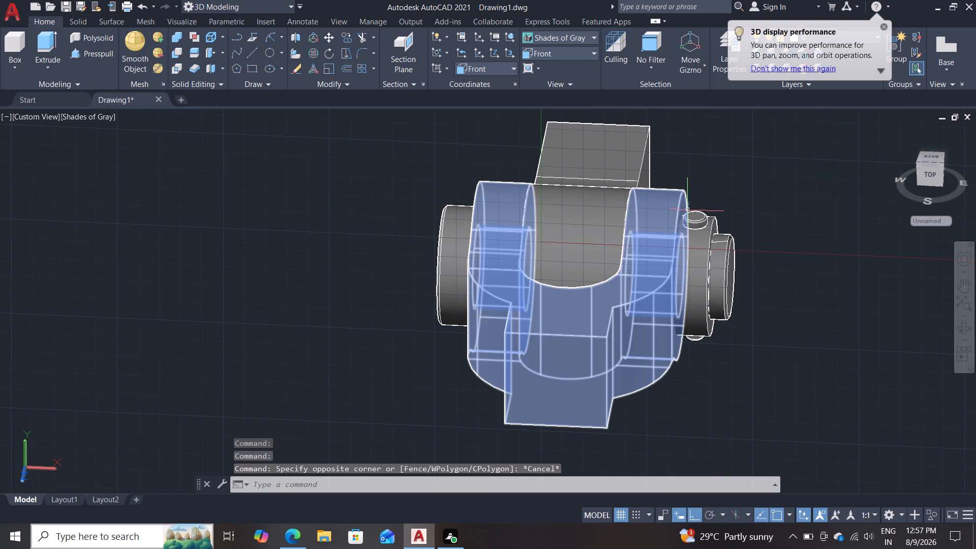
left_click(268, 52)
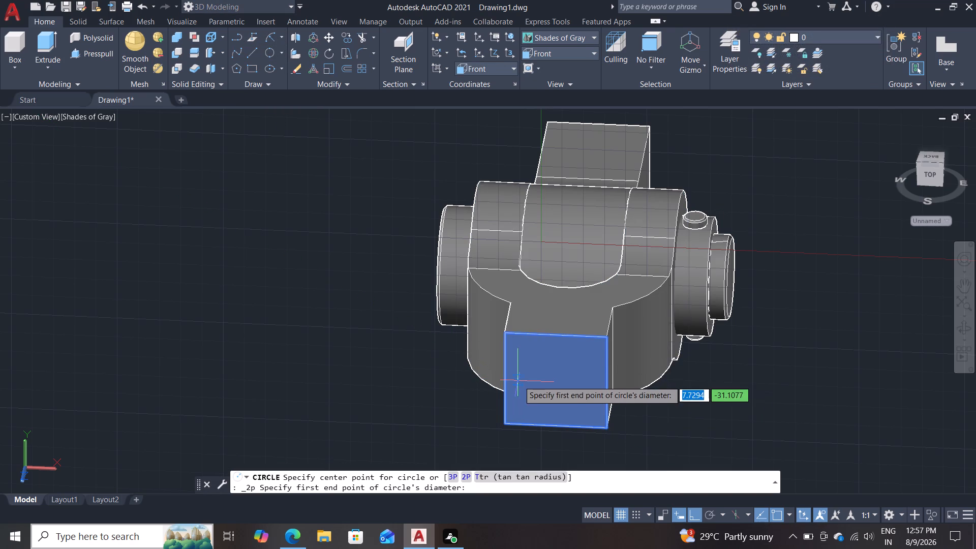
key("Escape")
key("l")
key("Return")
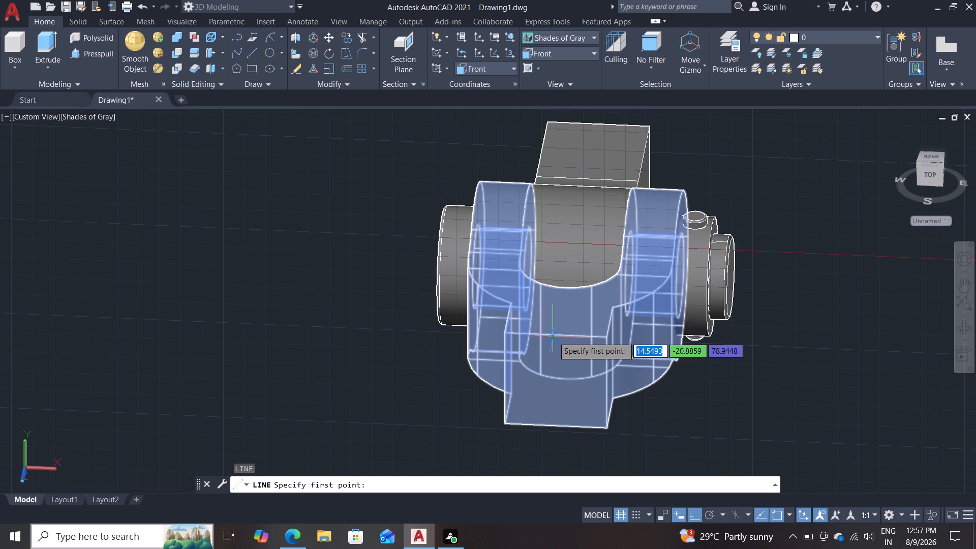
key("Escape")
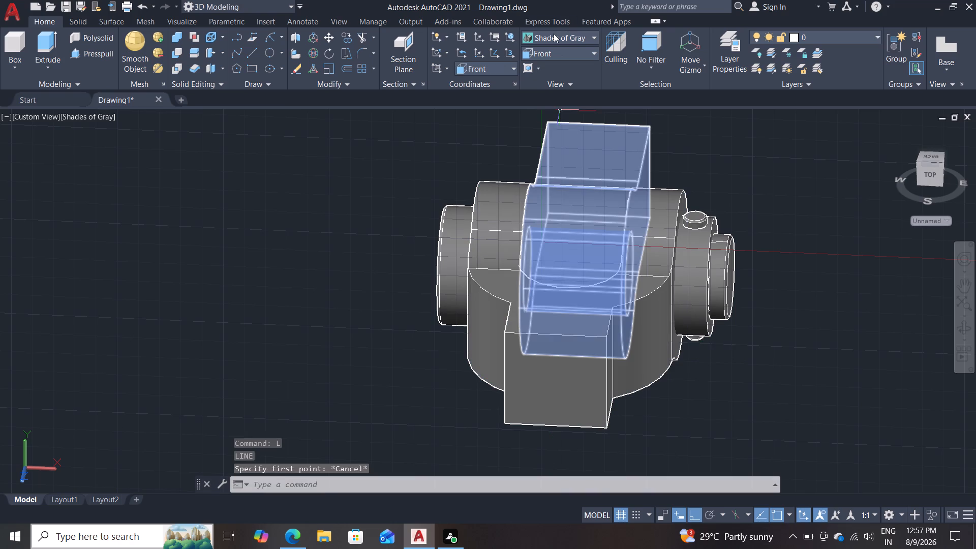
Set the visual style to 2D Wireframe.
left_click(554, 34)
left_click(547, 56)
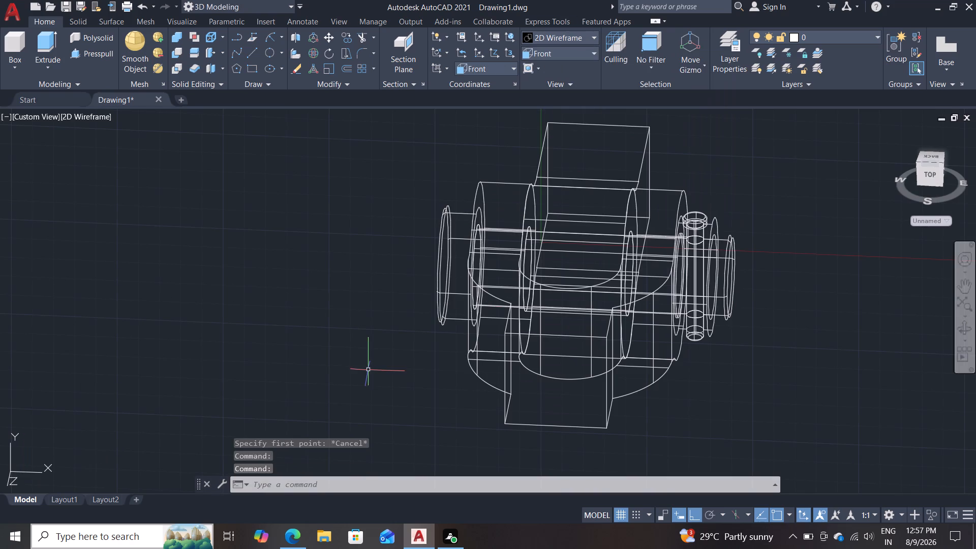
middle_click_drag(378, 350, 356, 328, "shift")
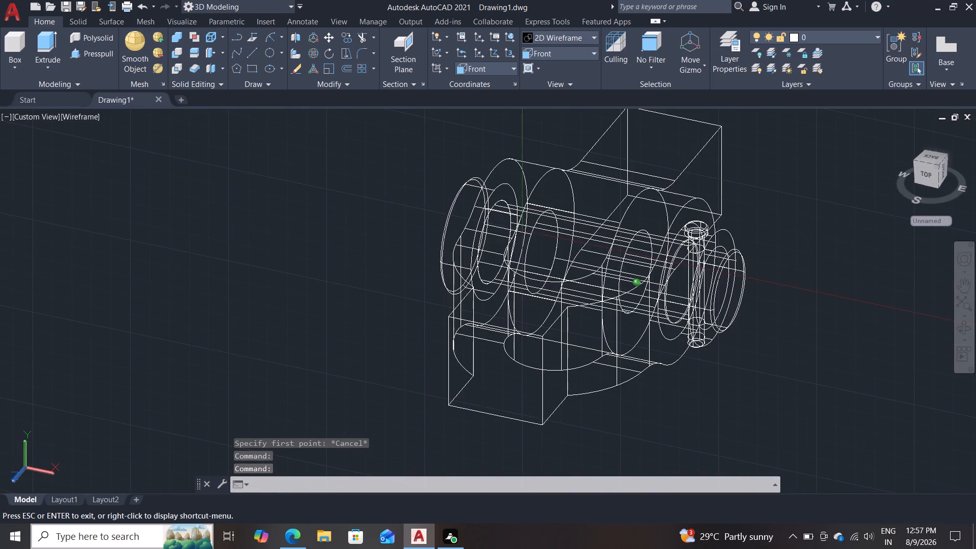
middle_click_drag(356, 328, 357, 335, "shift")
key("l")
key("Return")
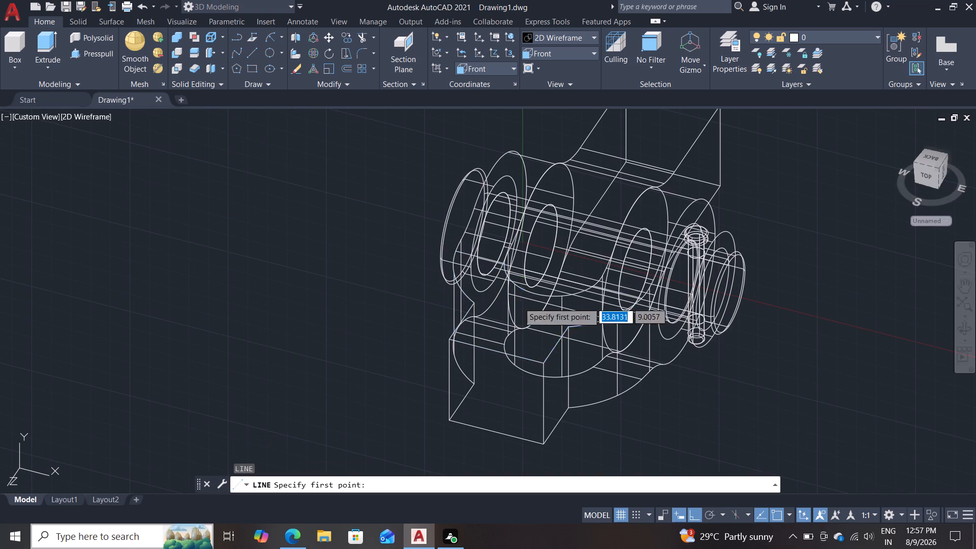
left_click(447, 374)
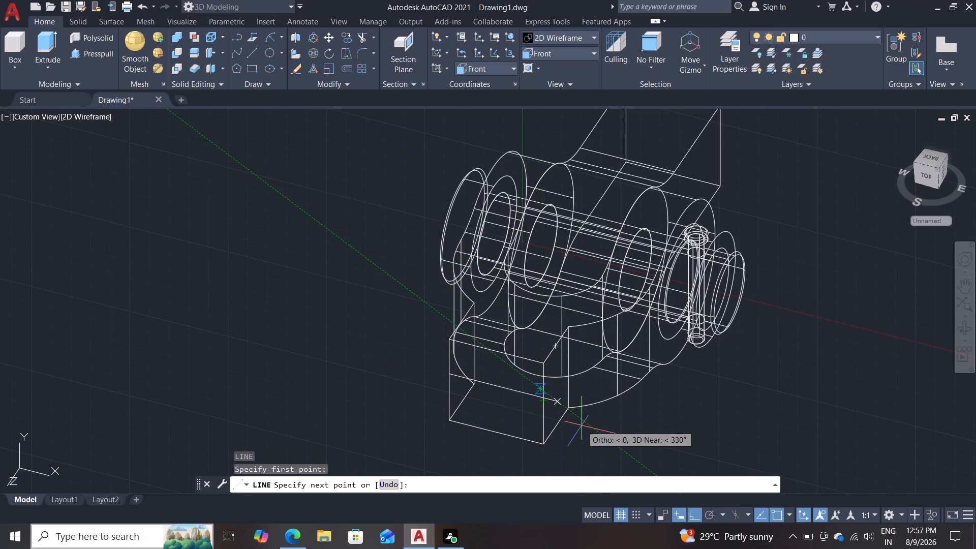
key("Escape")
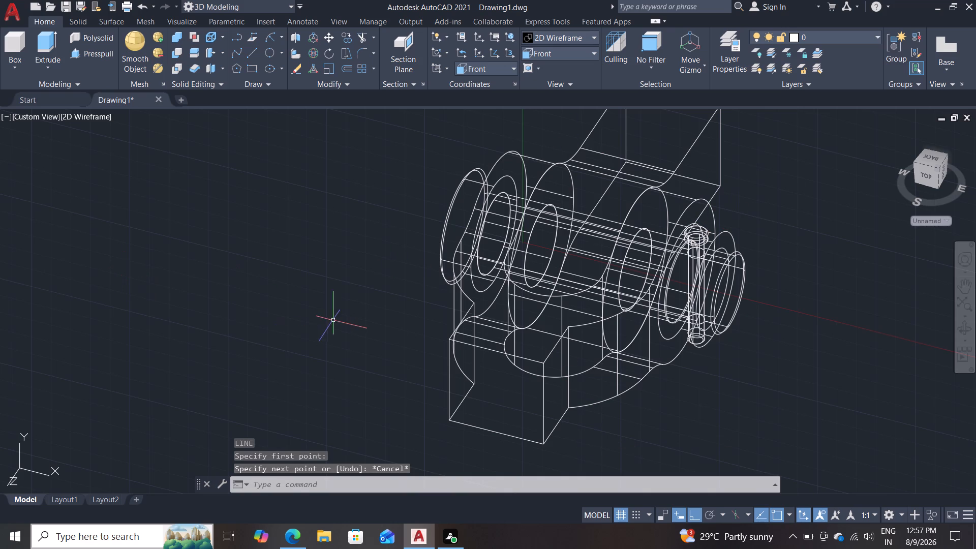
Draw a line about 131 units long along the X axis from the midpoint of an upright edge of the fork's square end face.
middle_click_drag(342, 314, 308, 271, "shift")
key("l")
key("Return")
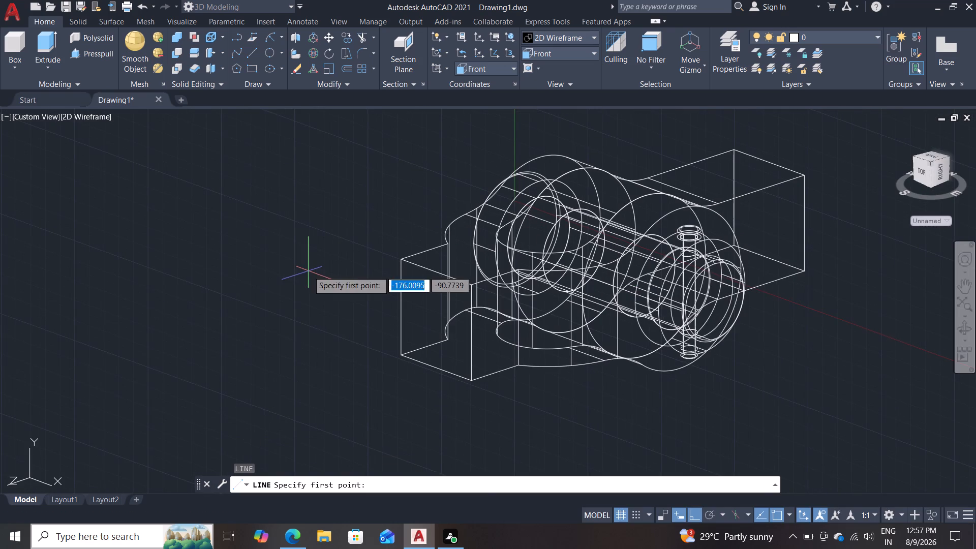
left_click(400, 307)
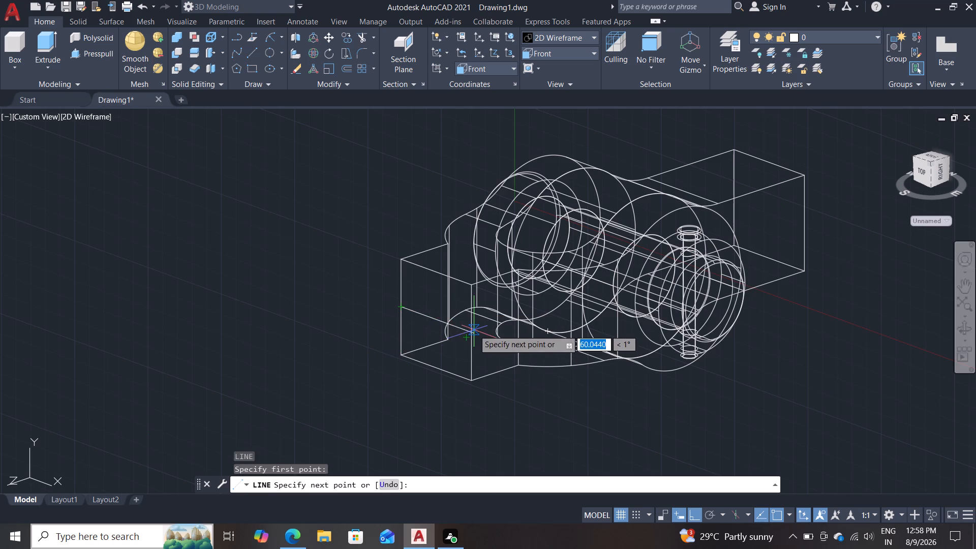
left_click(555, 419)
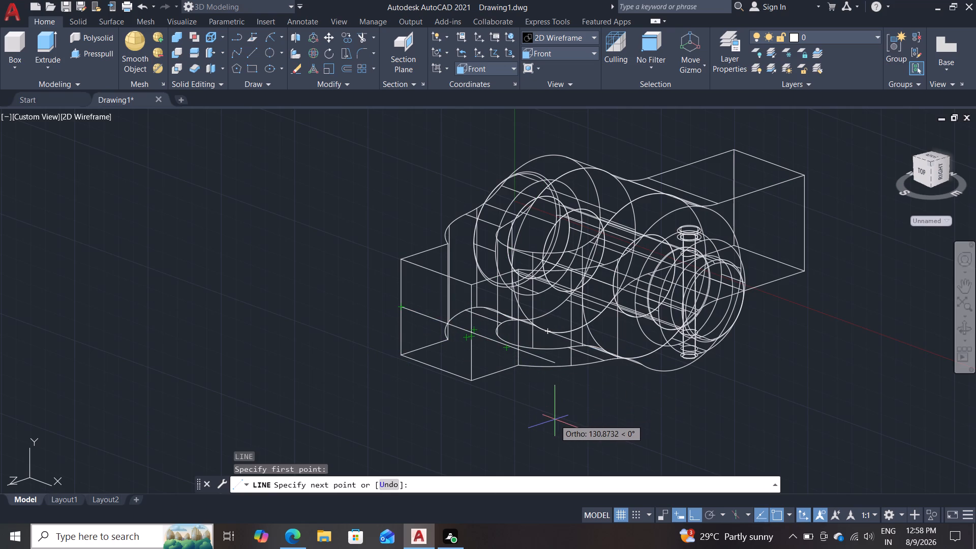
key("Escape")
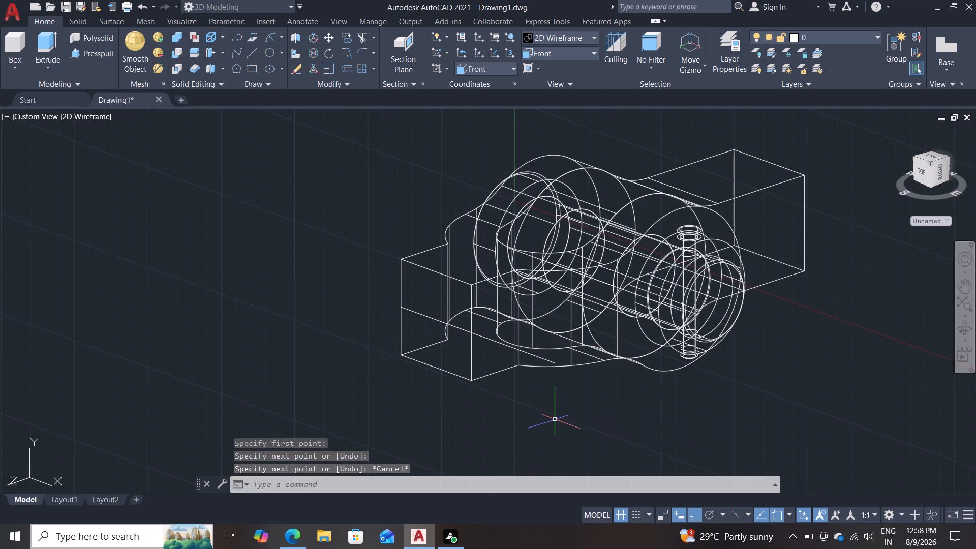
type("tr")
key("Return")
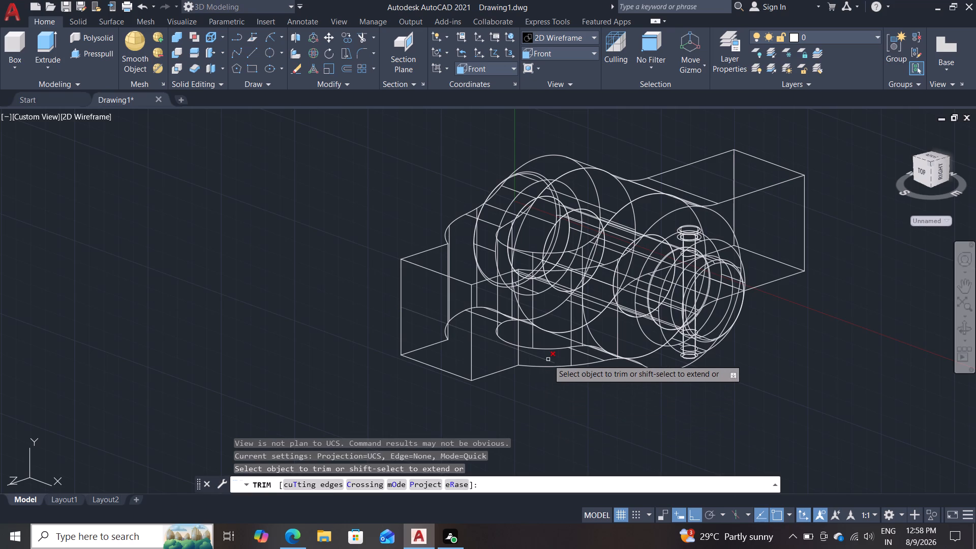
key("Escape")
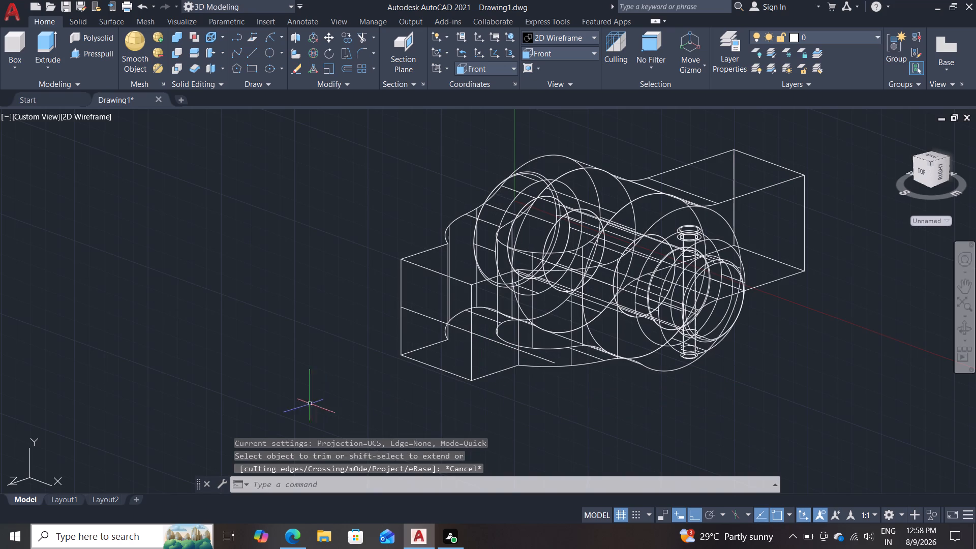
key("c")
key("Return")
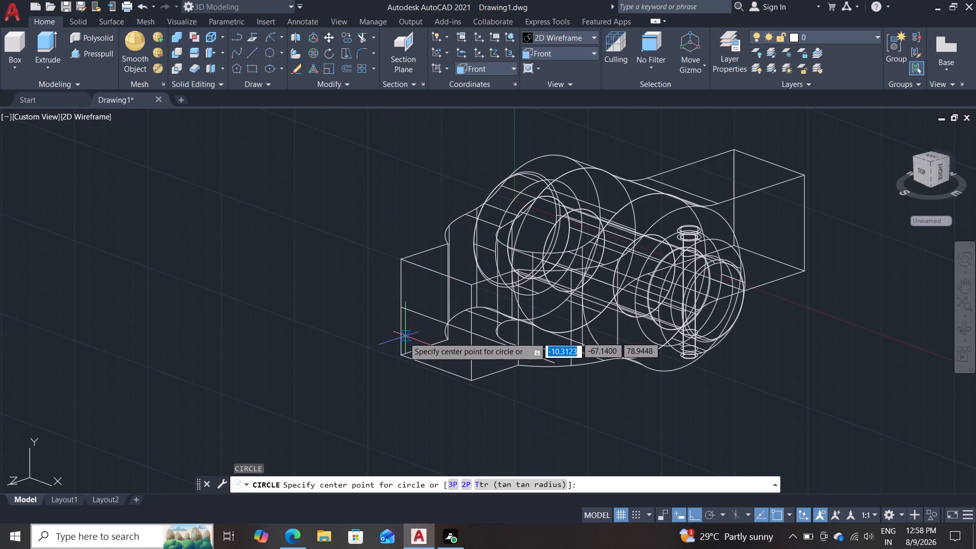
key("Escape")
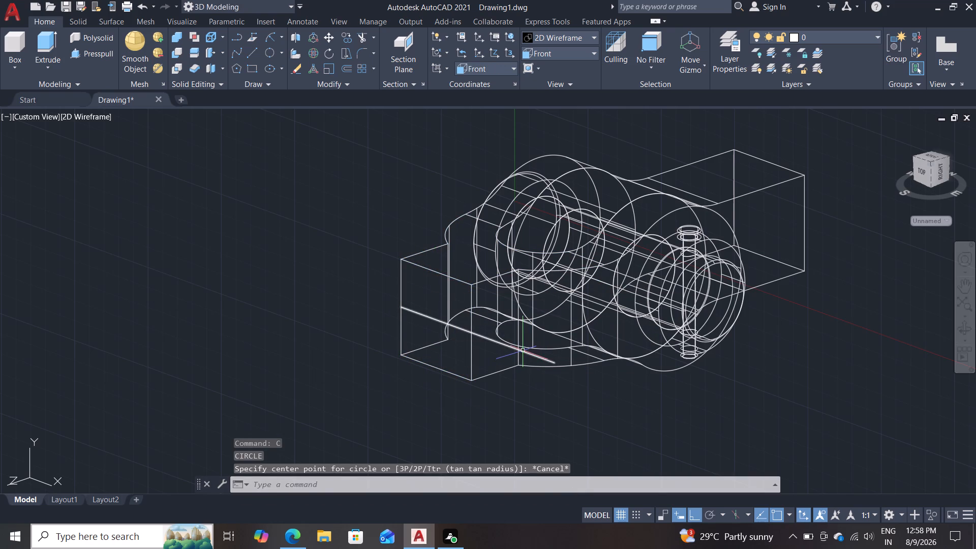
Shorten the line so its free end meets the midpoint of the end face's opposite upright edge.
left_click(523, 350)
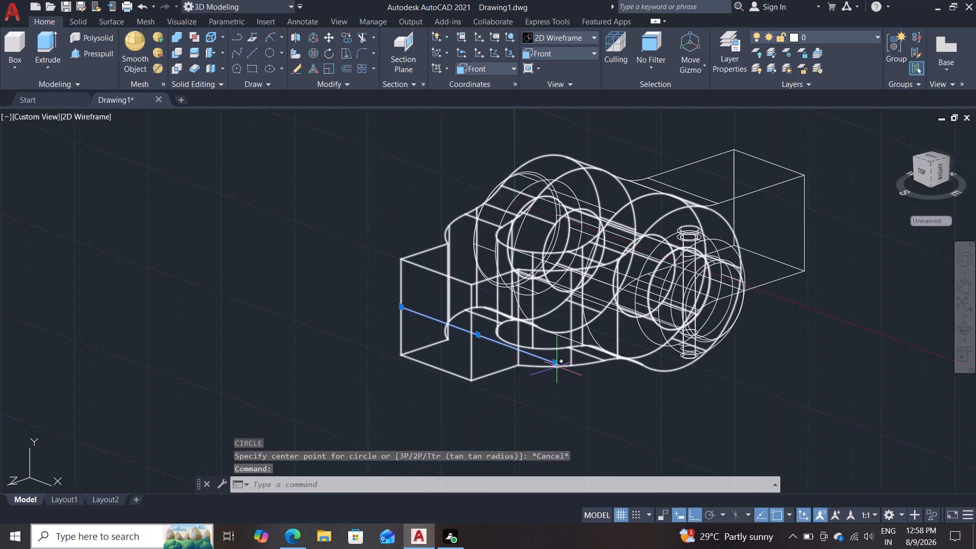
left_click(554, 361)
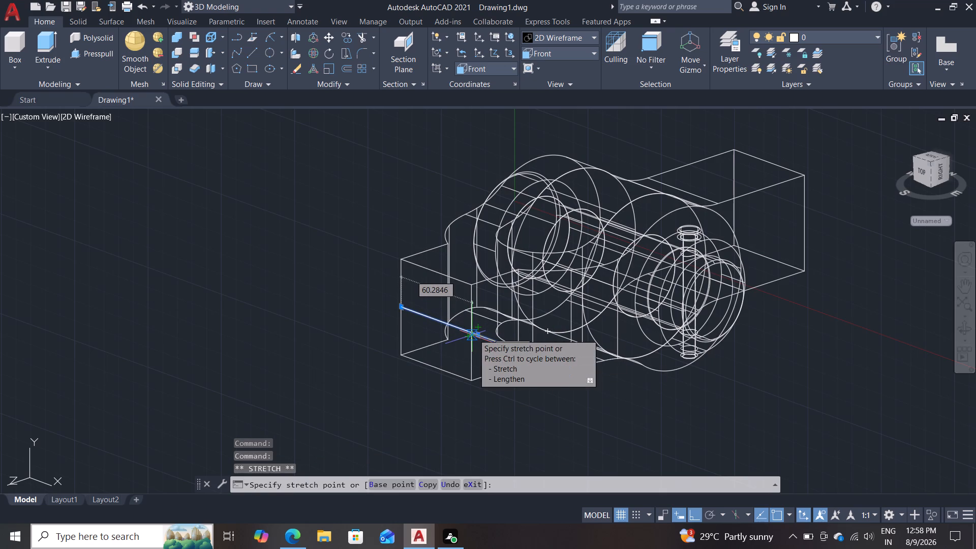
left_click(473, 334)
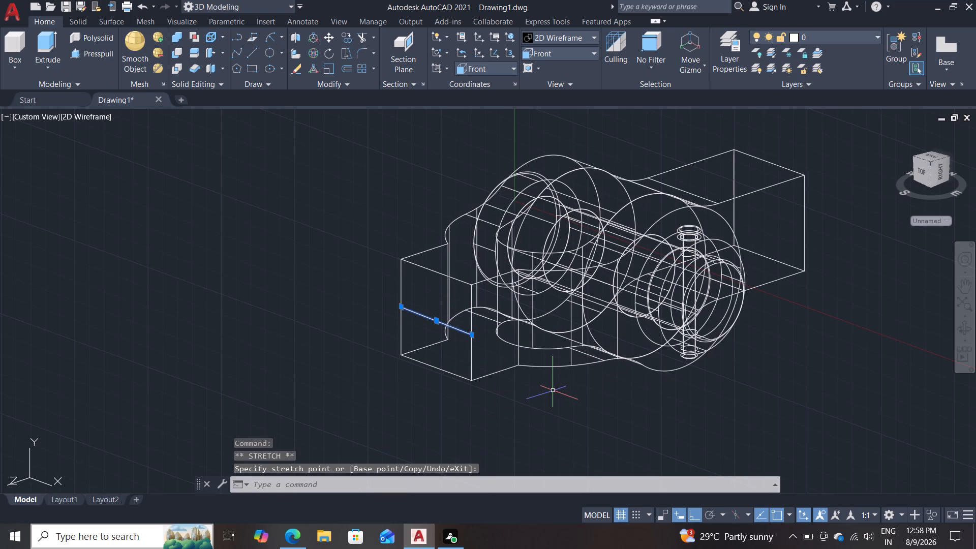
key("Escape")
Draw a circle on the fork's square end face, centred on the line's midpoint with its radius reaching the line's end.
key("c")
key("Return")
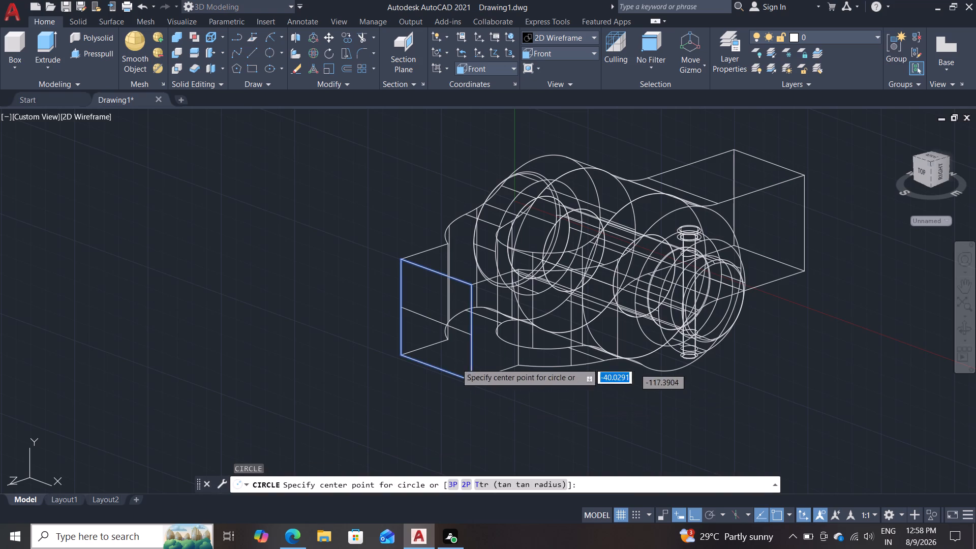
left_click(434, 319)
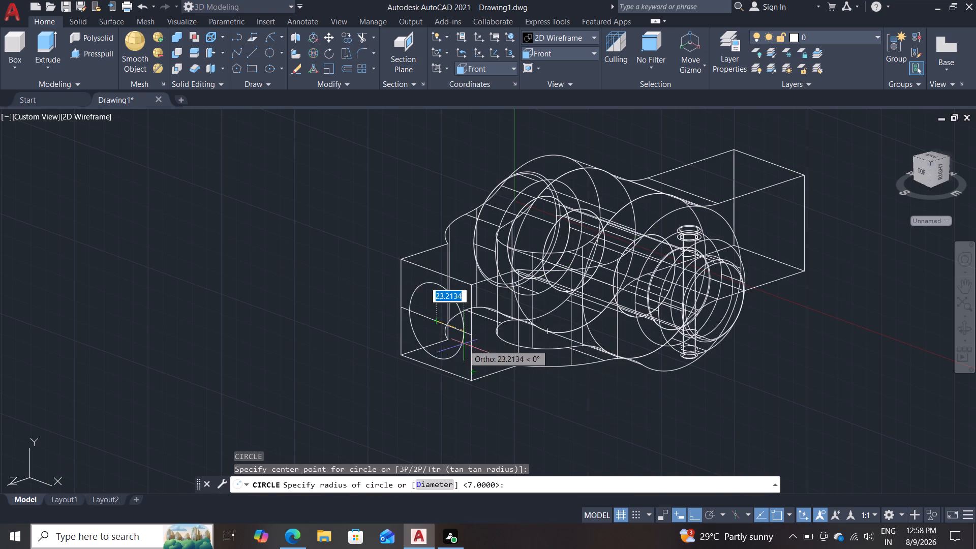
left_click(472, 332)
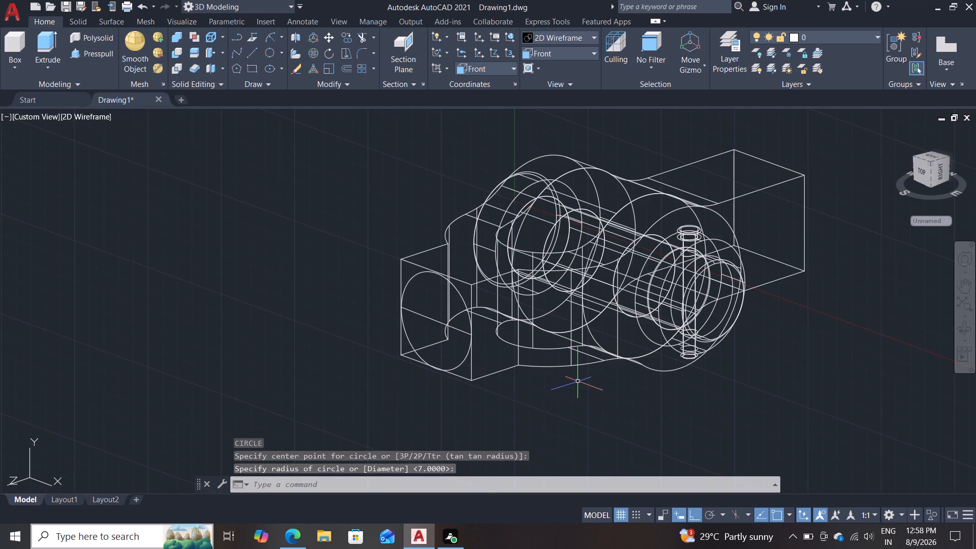
Inspect the circle and line on the fork's end face in the Shades of Gray visual style.
left_click(573, 39)
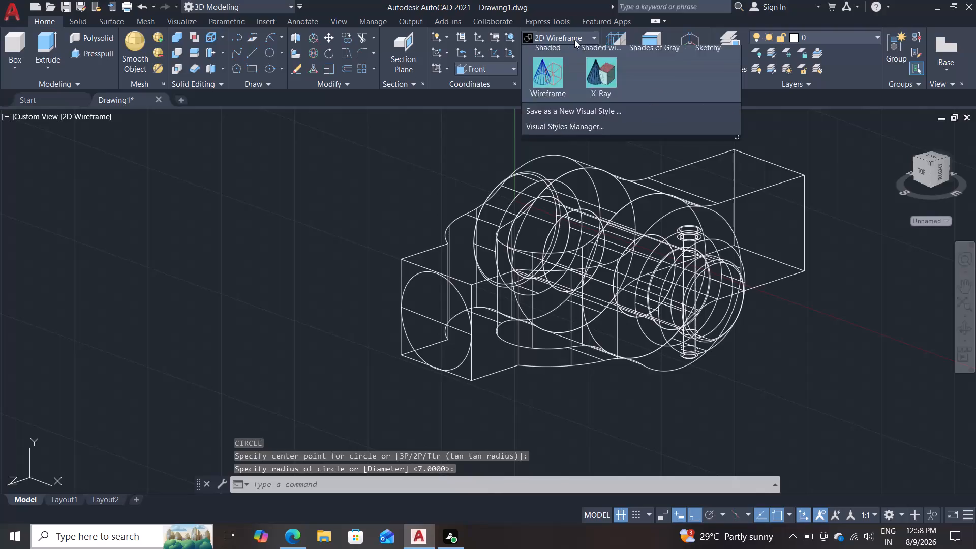
left_click(646, 117)
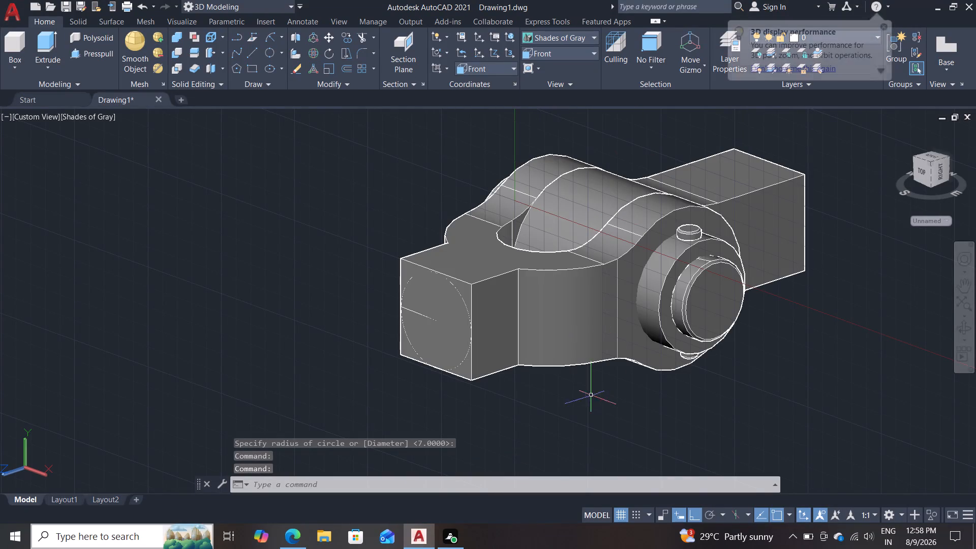
middle_click_drag(136, 320, 173, 304, "shift")
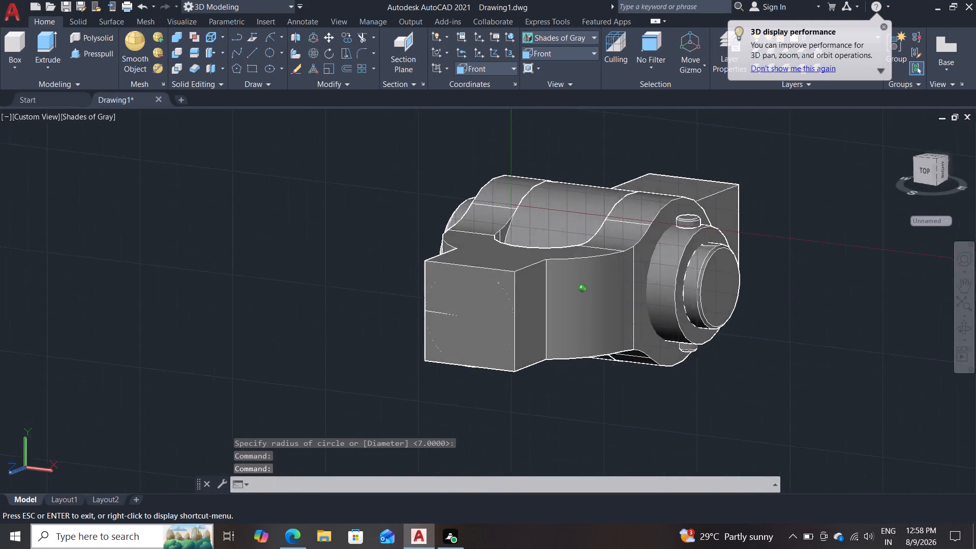
middle_click_drag(173, 304, 288, 345, "shift")
scroll(265, 324, "up", 1)
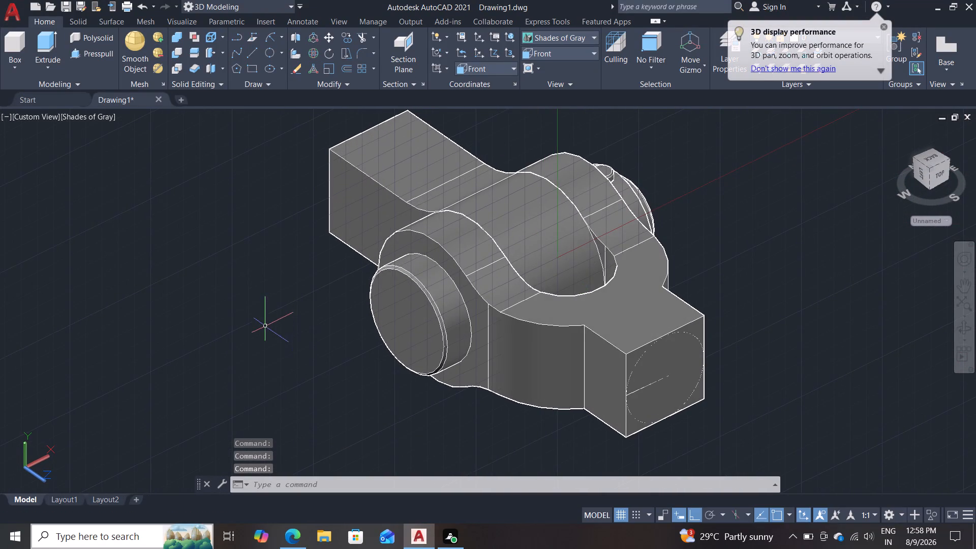
middle_click_drag(221, 249, 24, 145)
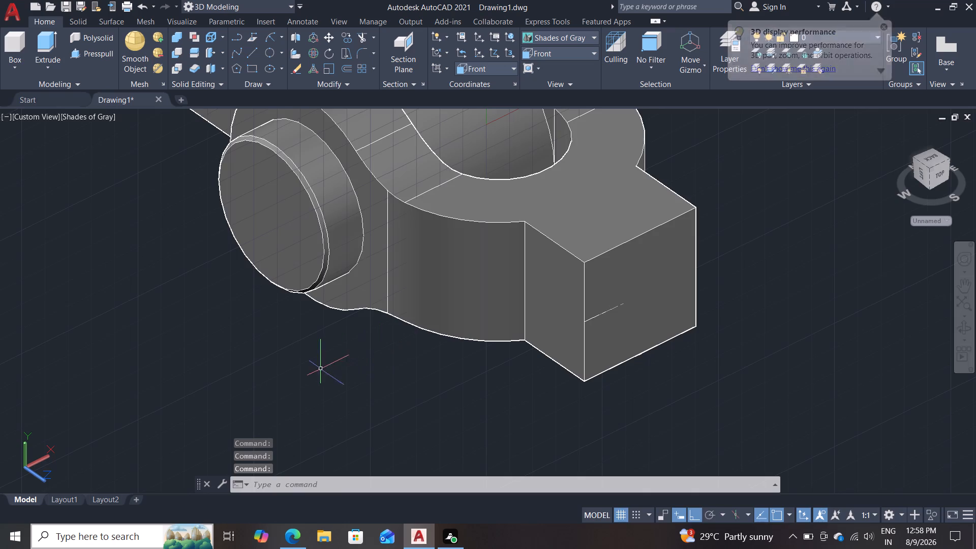
middle_click_drag(315, 370, 252, 362, "shift")
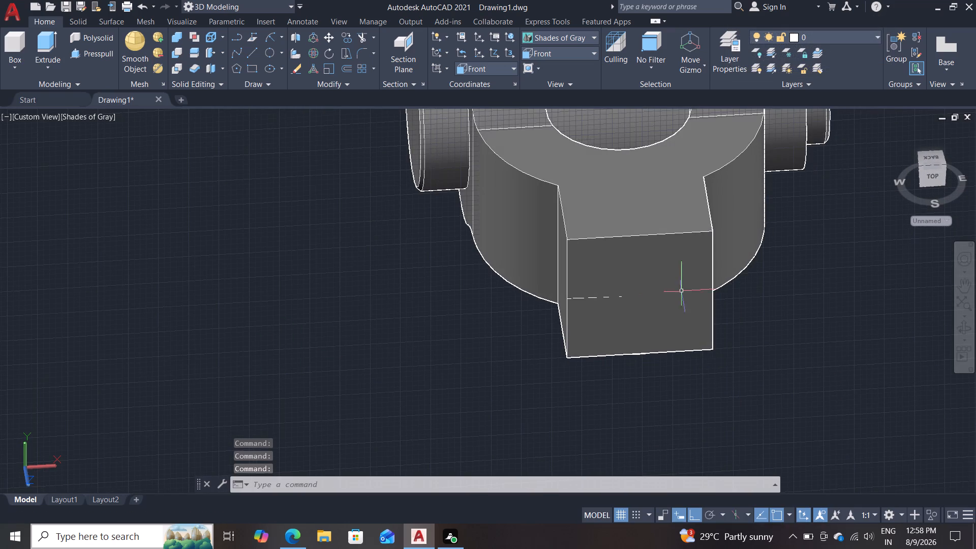
Erase the construction line across the fork's square end face.
left_click(597, 297)
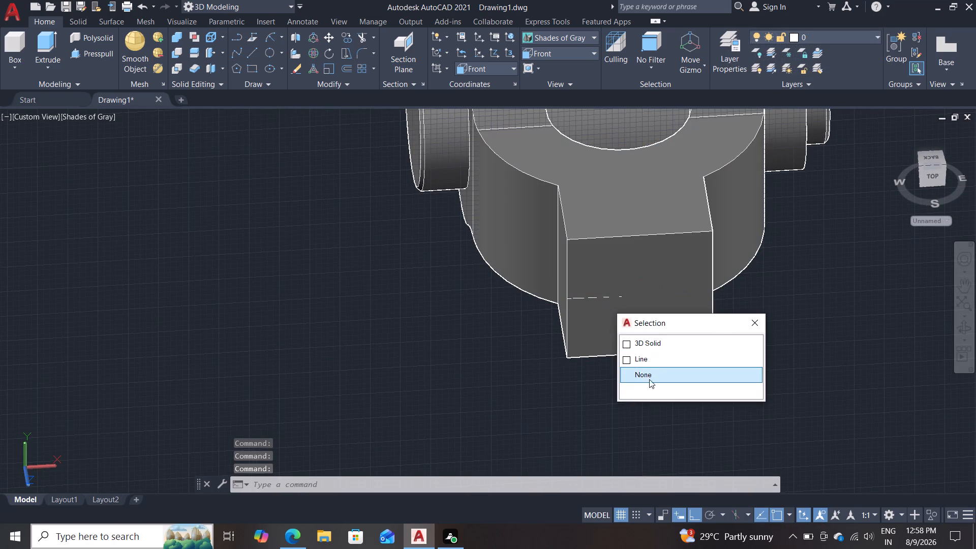
double_click(657, 360)
key("Delete")
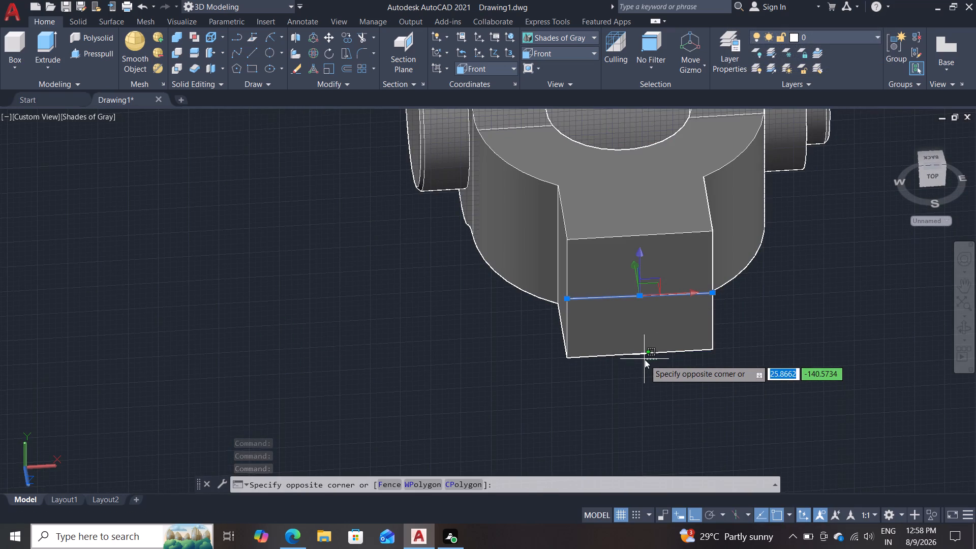
key("BackSpace")
key("Escape")
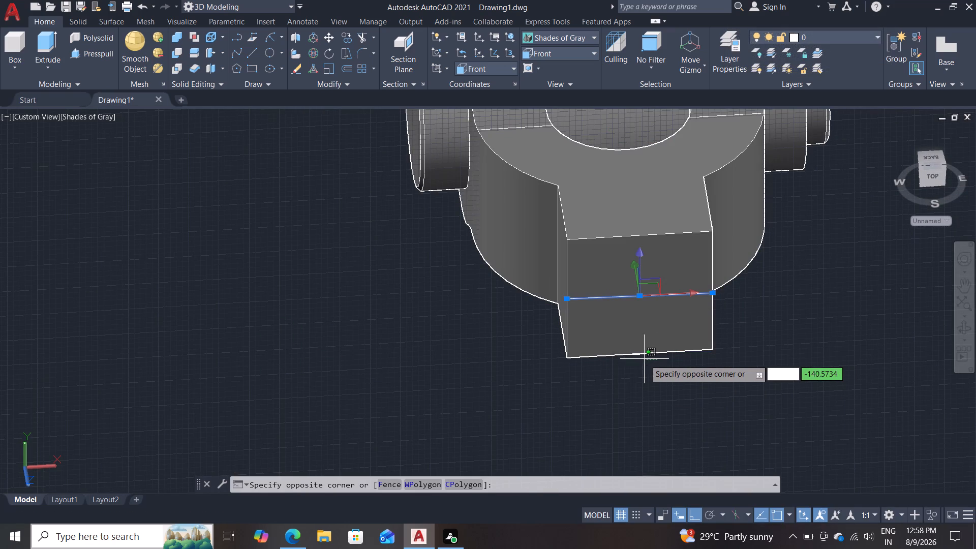
key("BackSpace")
key("Delete")
key("Delete")
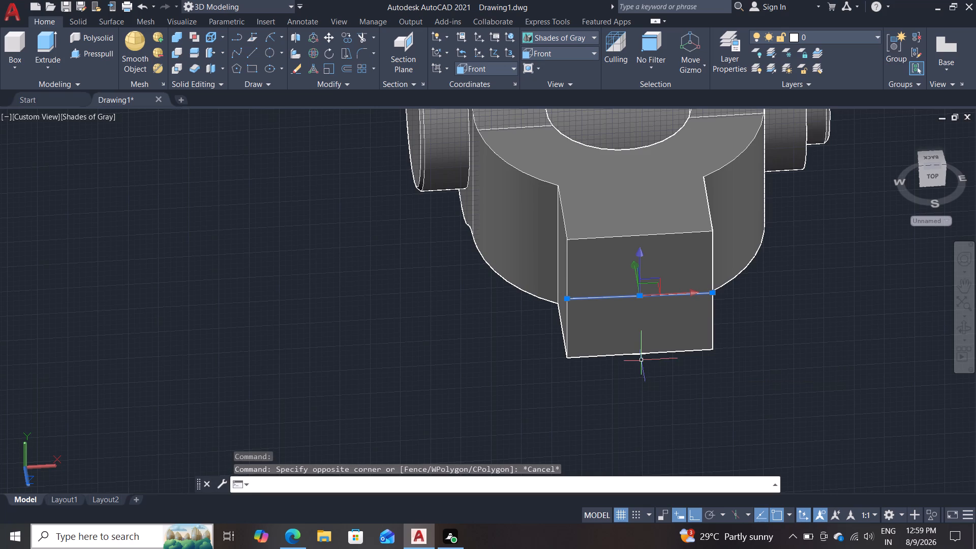
key("Escape")
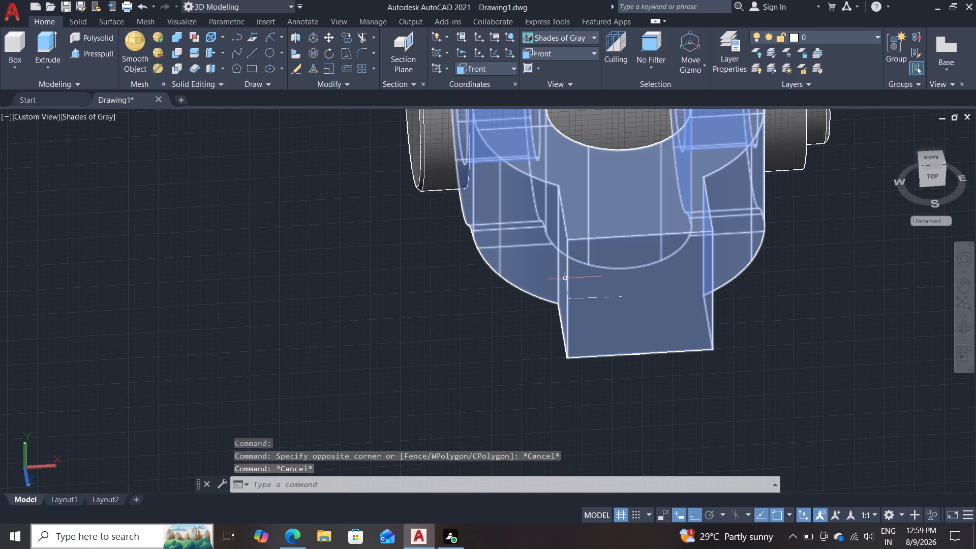
left_click(585, 300)
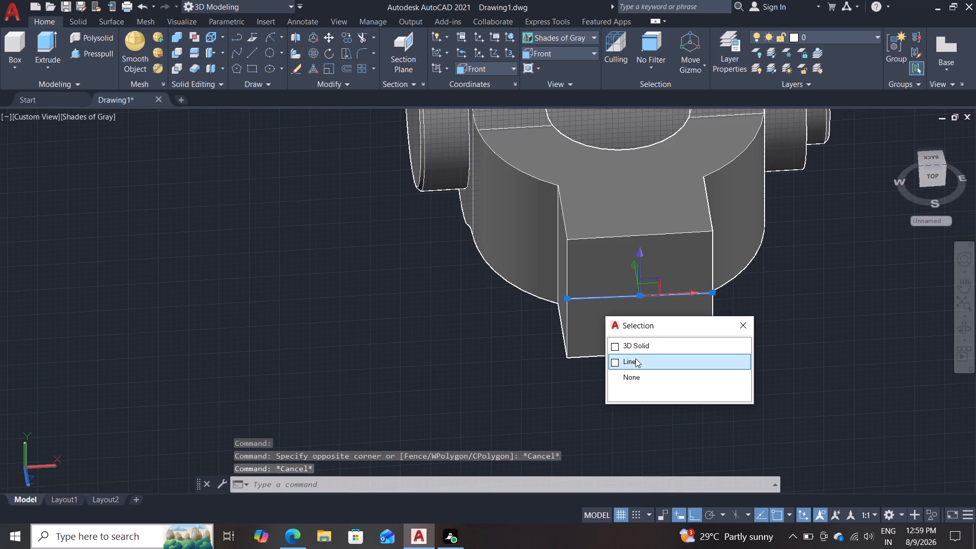
left_click(635, 359)
key("Delete")
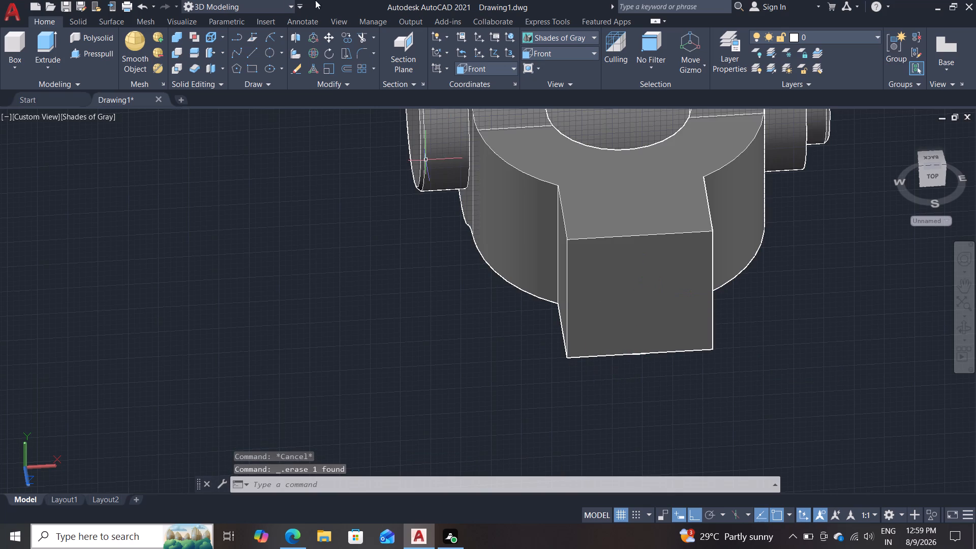
Set the visual style to 2D Wireframe.
left_click(556, 36)
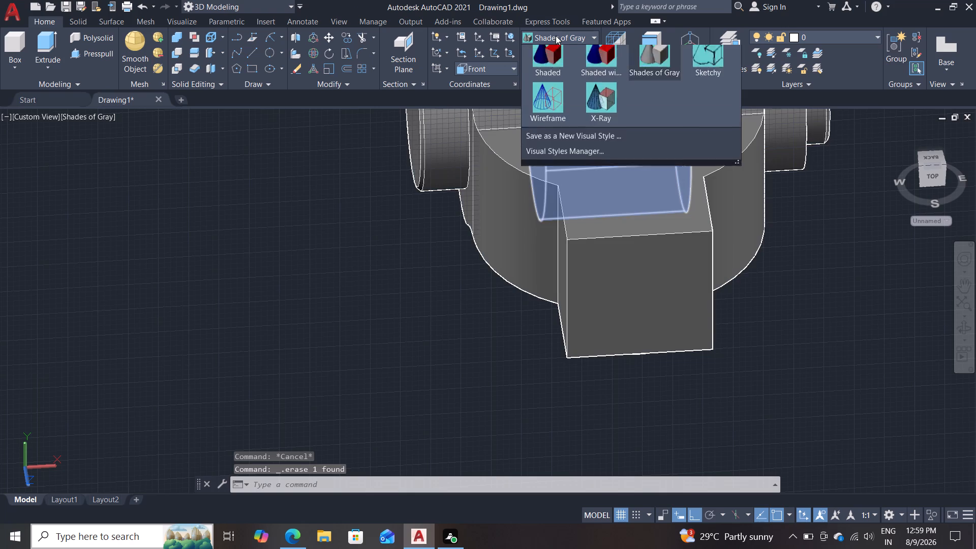
left_click(542, 54)
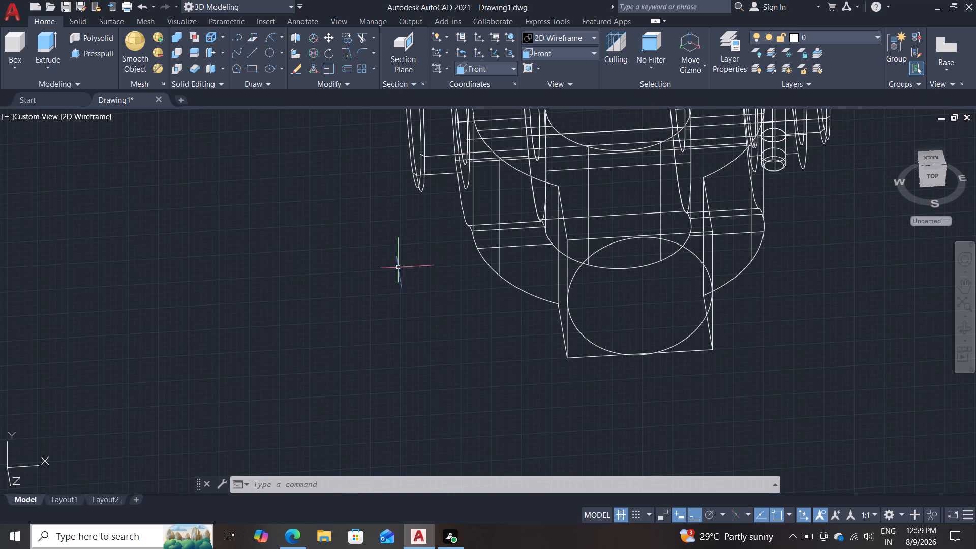
scroll(395, 270, "down", 2)
scroll(395, 270, "up", 3)
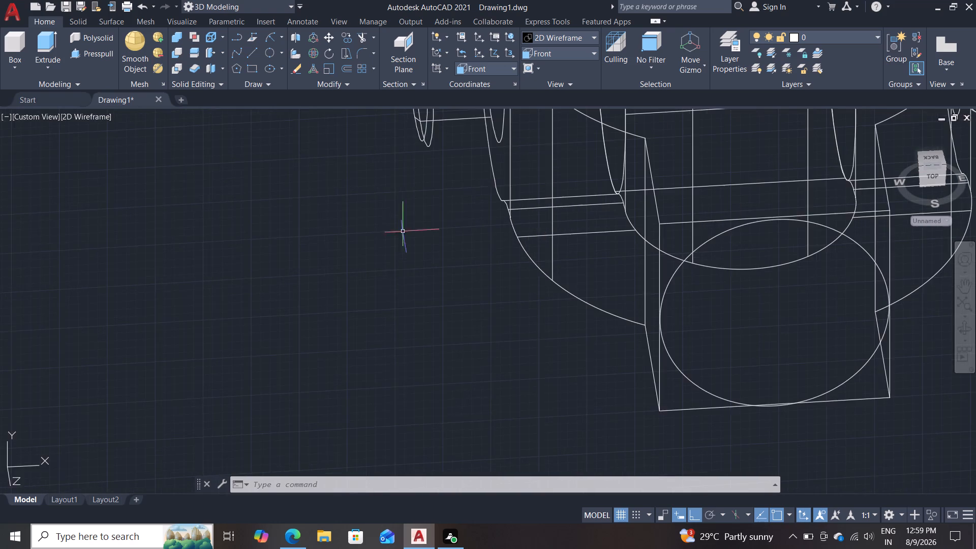
middle_click_drag(398, 216, 220, 318)
scroll(275, 233, "down", 3)
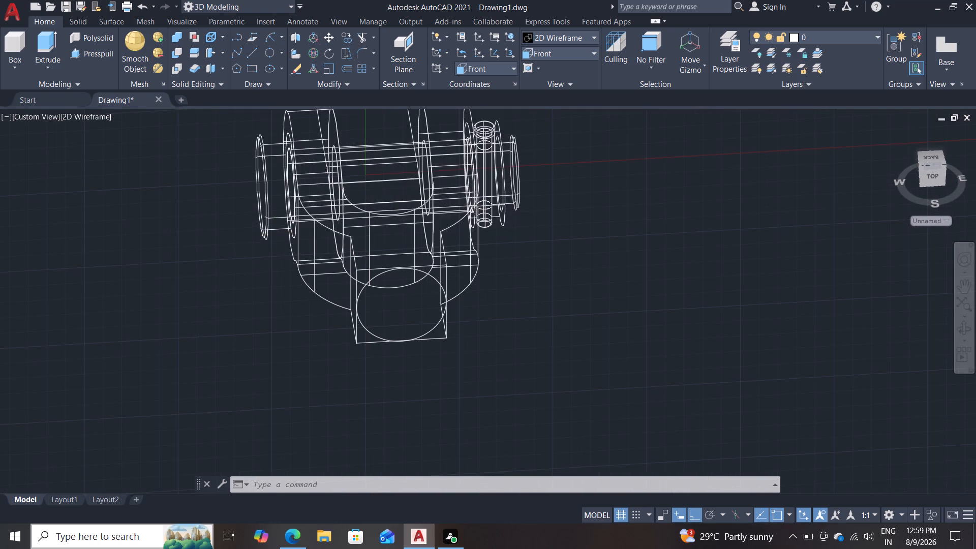
Draw an 8-sided polygon circumscribed about the circle on the fork's square end face, centred on the circle with its radius reaching the circle's edge.
scroll(275, 233, "up", 1)
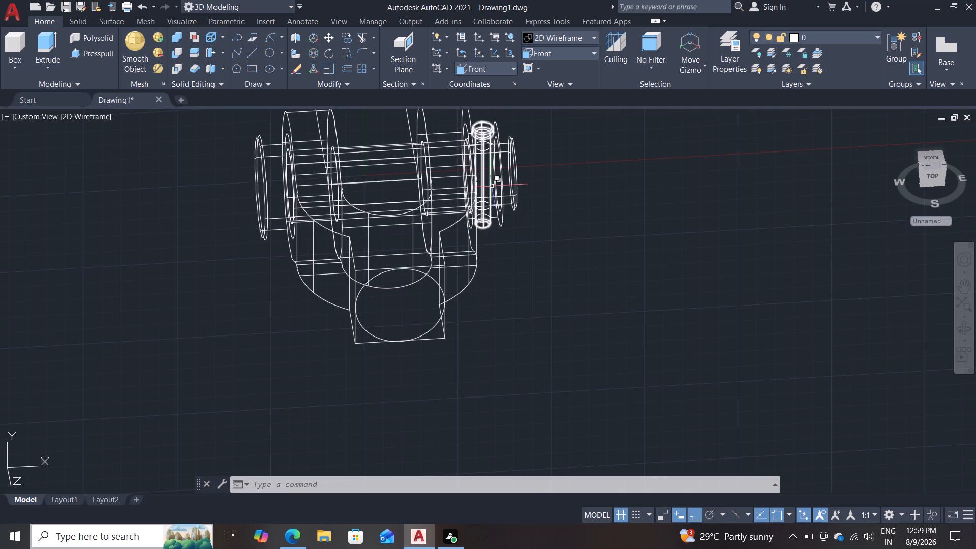
left_click(428, 277)
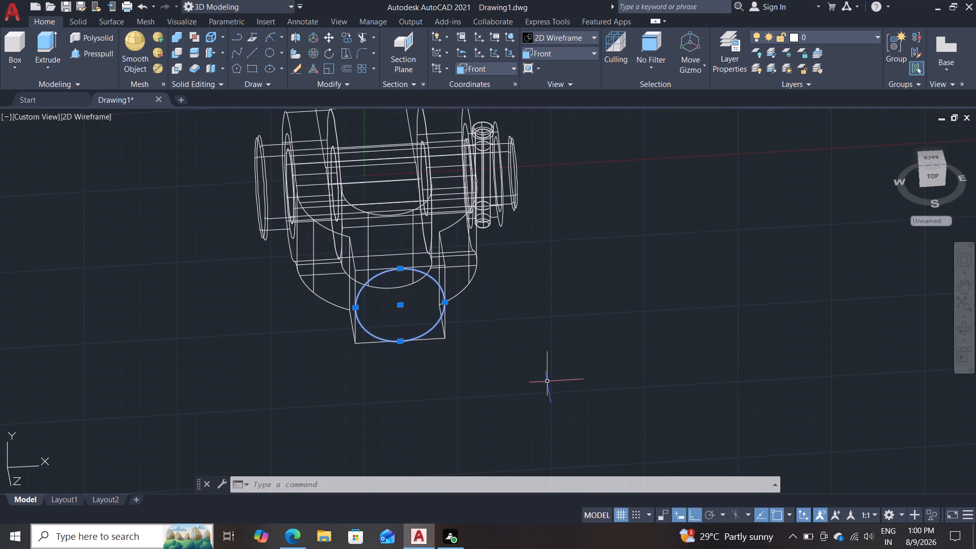
key("Escape")
type("pol")
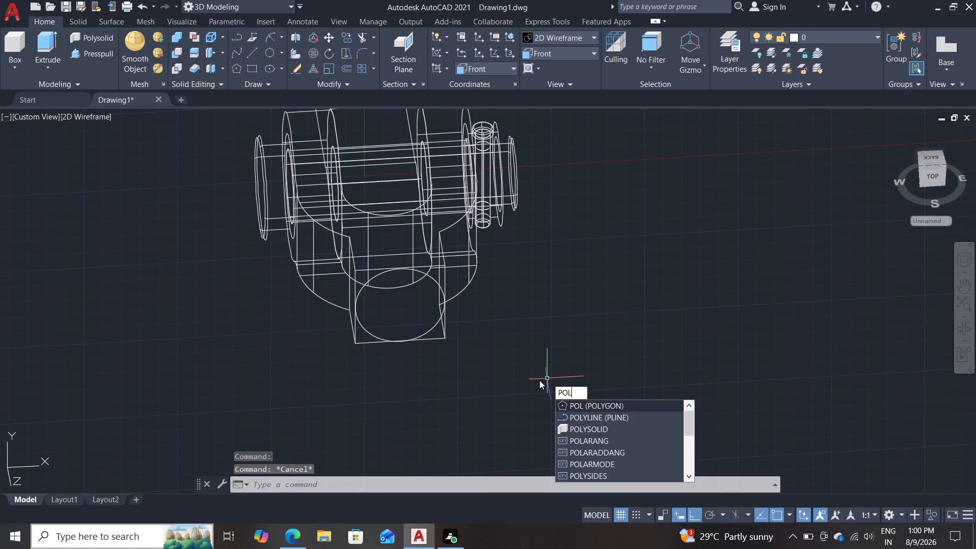
key("Return")
key("8")
key("Return")
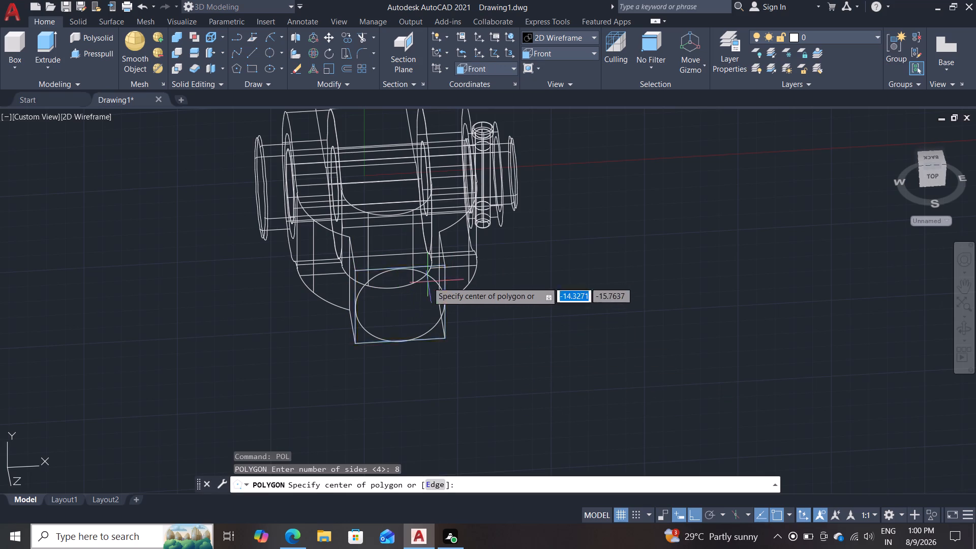
left_click(399, 306)
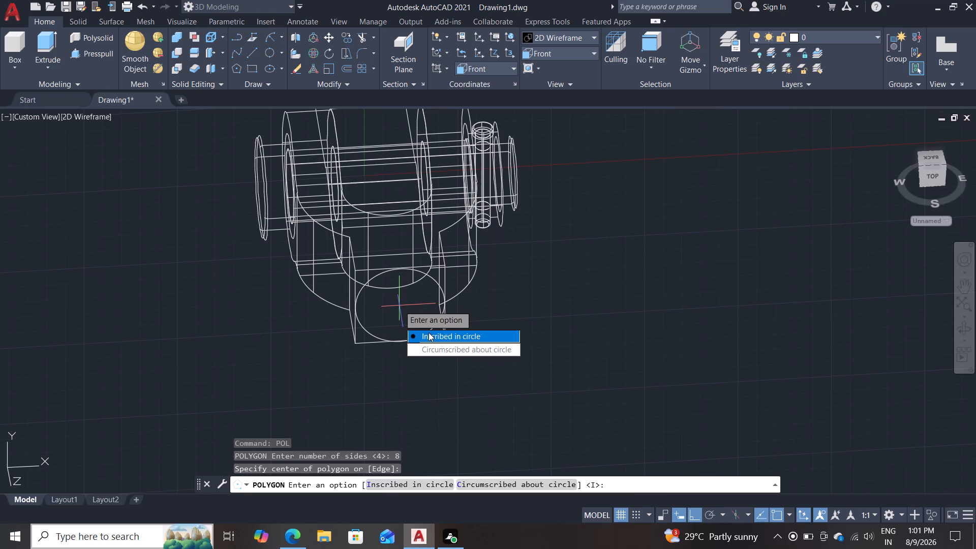
left_click_drag(443, 350, 399, 306)
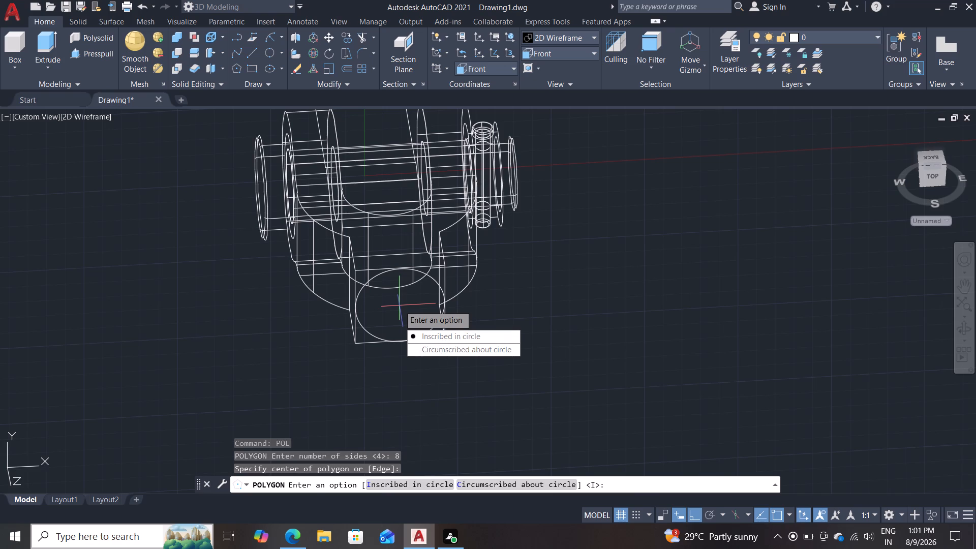
left_click(446, 304)
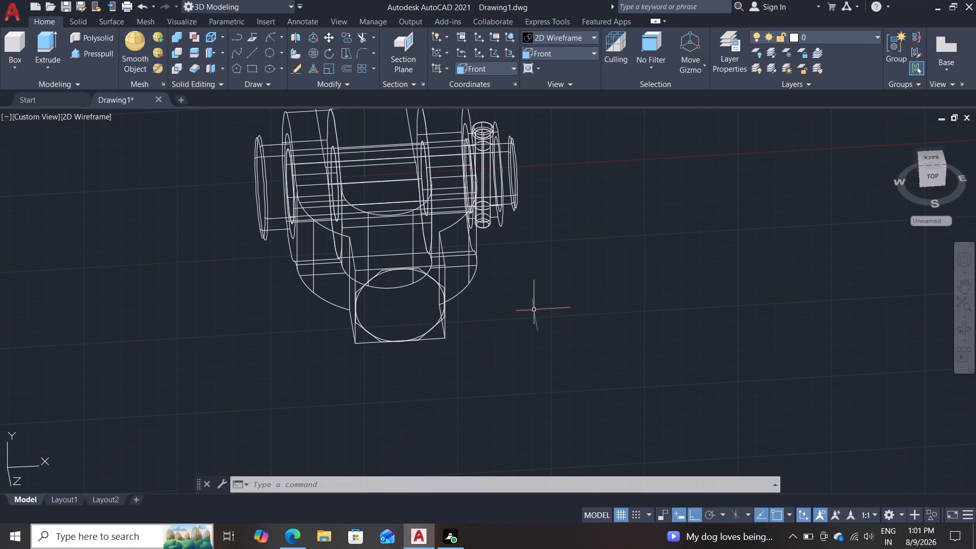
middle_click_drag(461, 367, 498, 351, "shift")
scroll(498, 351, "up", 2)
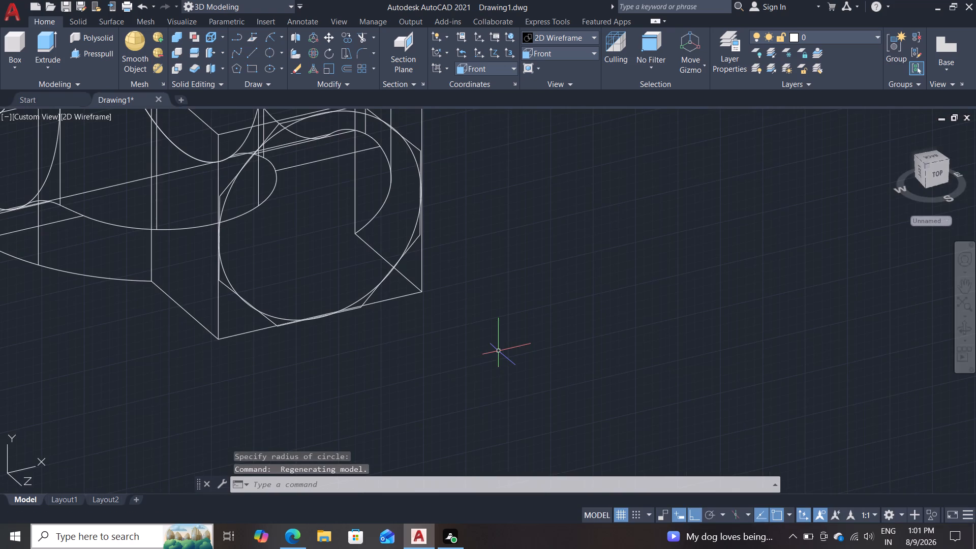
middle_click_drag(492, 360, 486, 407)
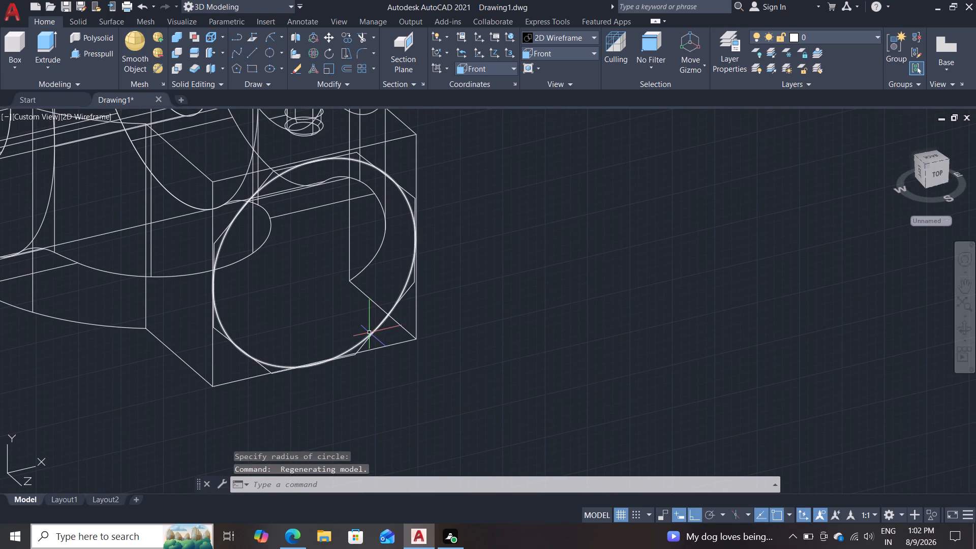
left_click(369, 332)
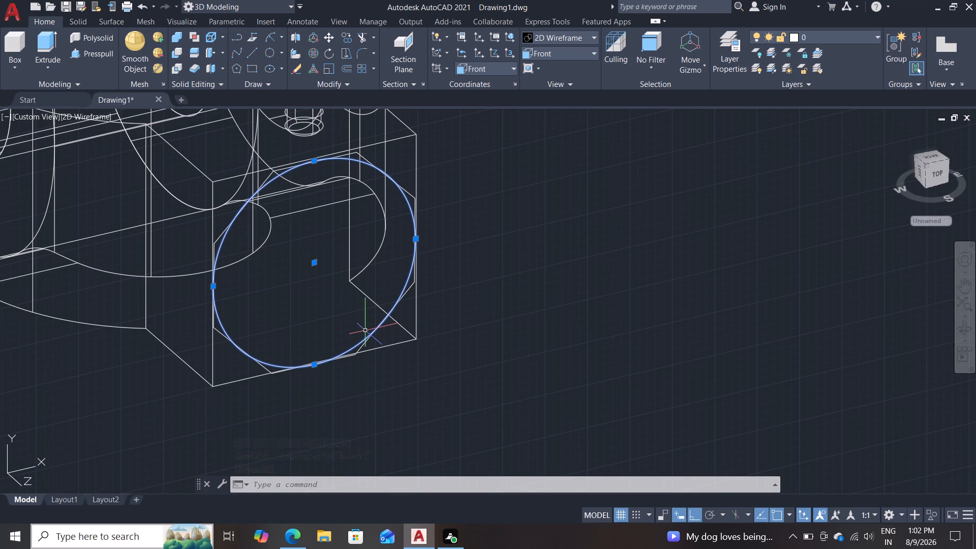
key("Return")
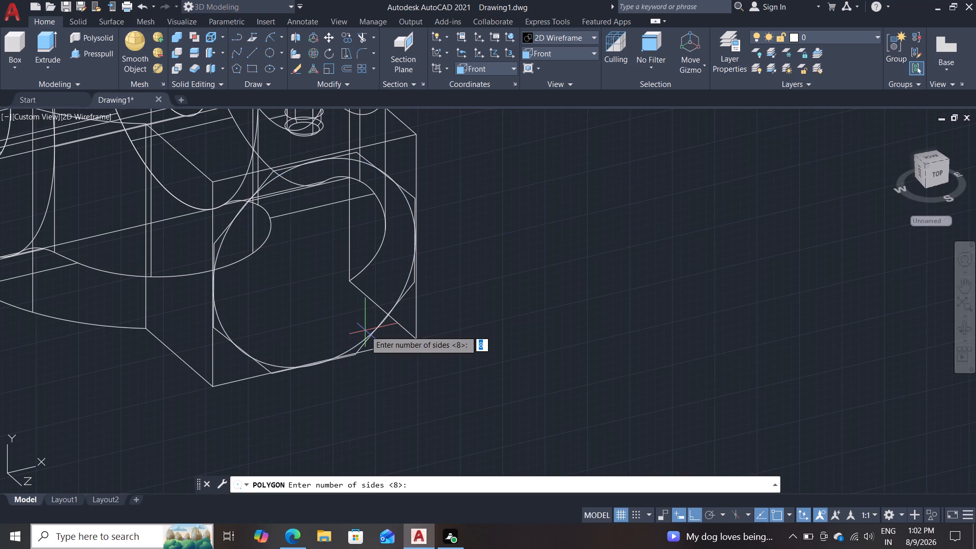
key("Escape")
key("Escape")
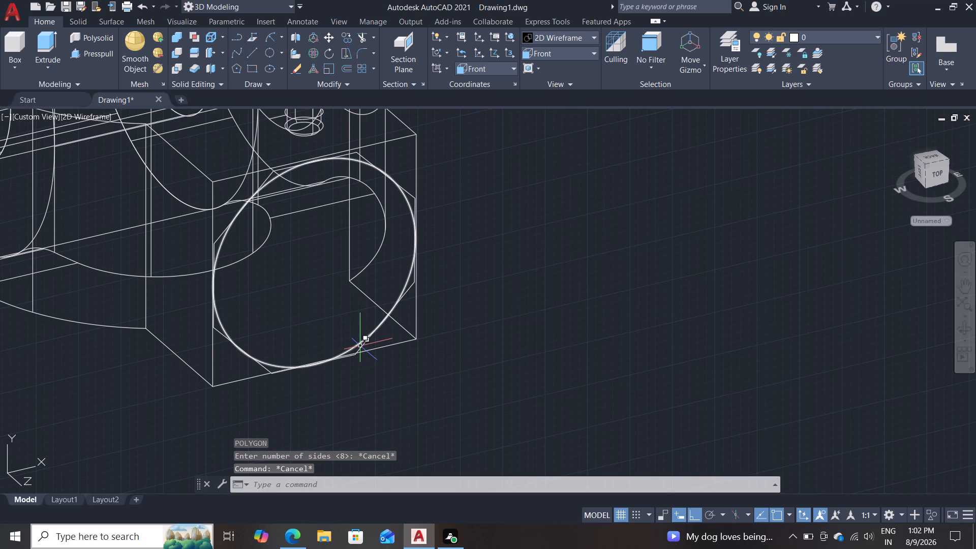
Stretch the circle by 60 from its centre, diagonally toward the lower corner of the fork's square end face.
left_click(359, 343)
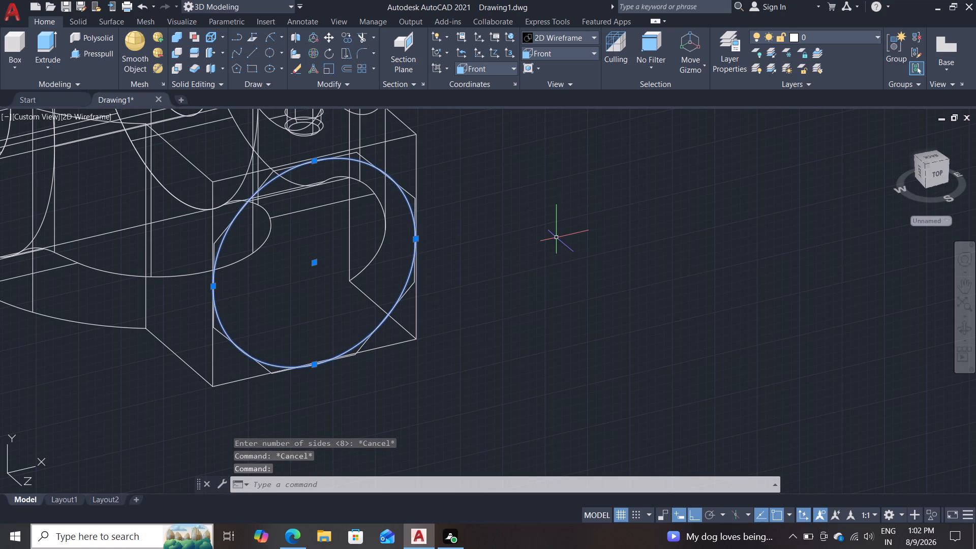
key("s")
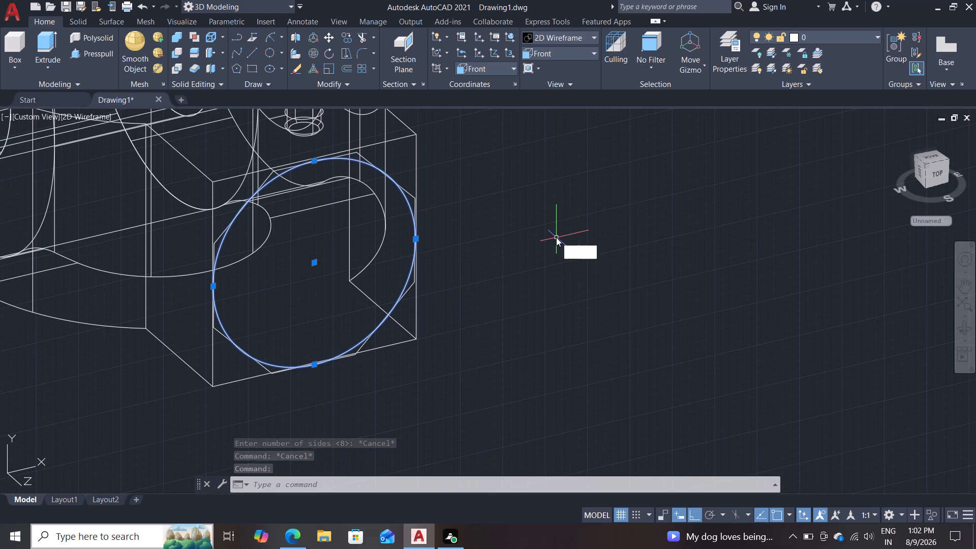
key("t")
key("BackSpace")
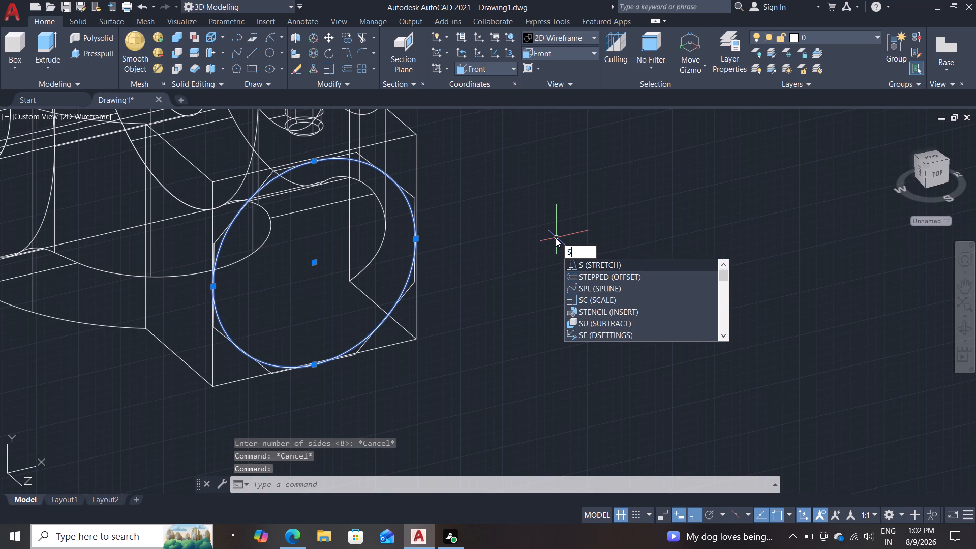
key("Return")
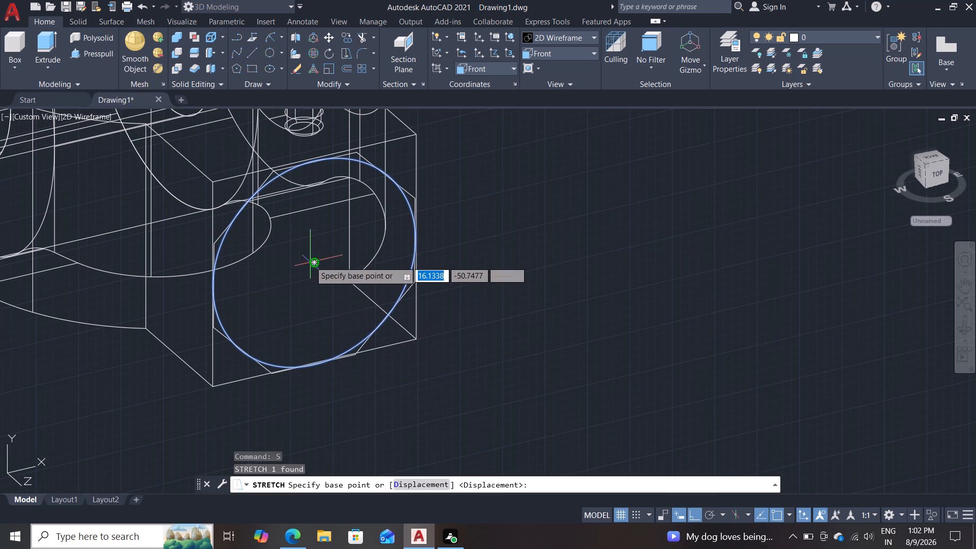
left_click(316, 262)
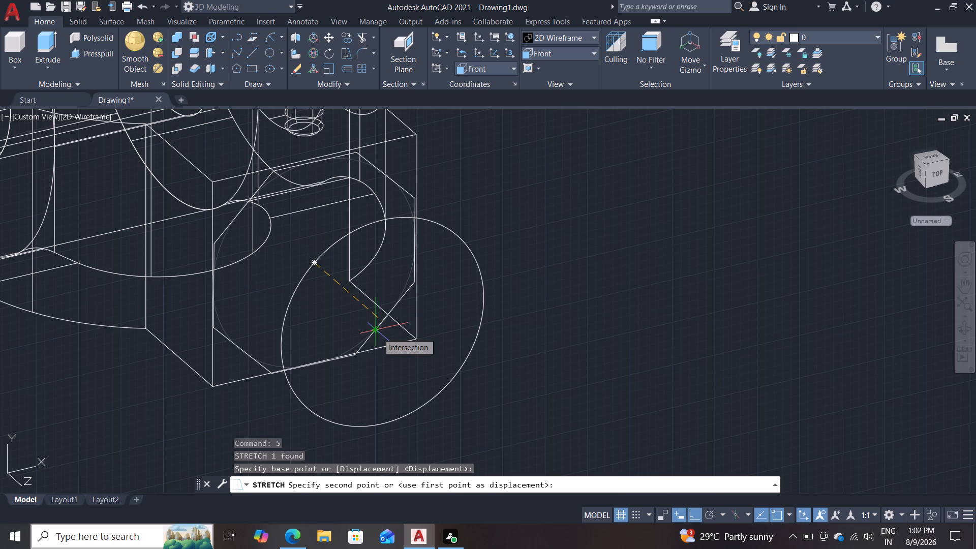
type("60")
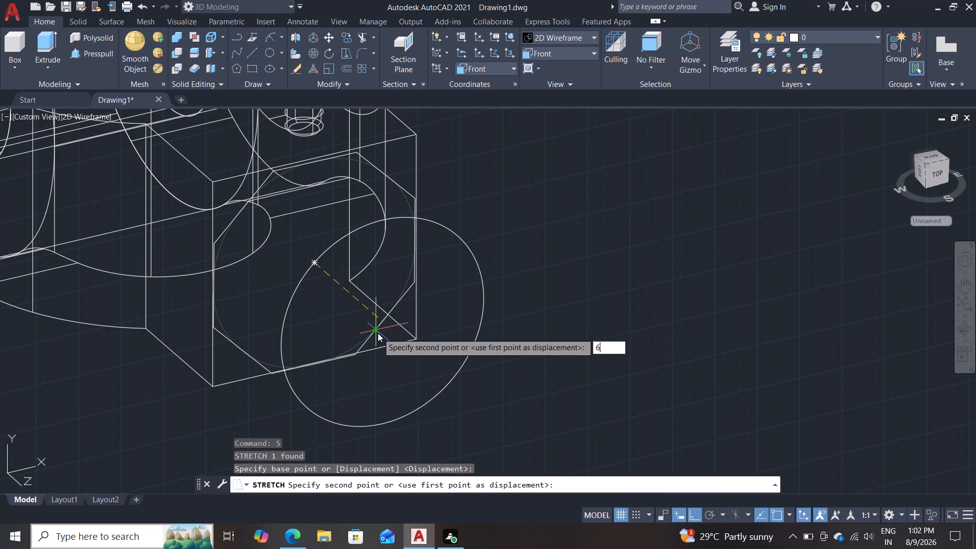
key("Return")
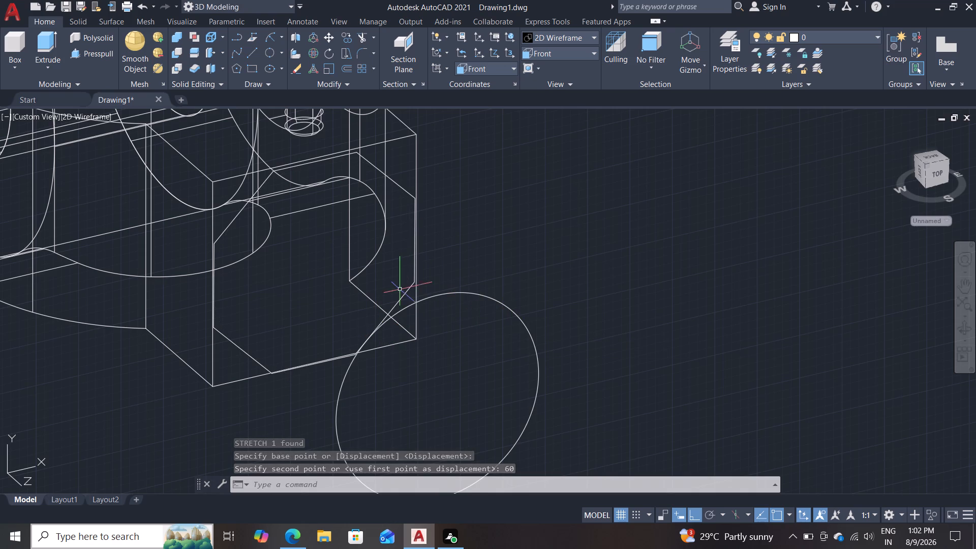
Extrude the octagon on the fork's end face to a height of 60.
left_click(45, 43)
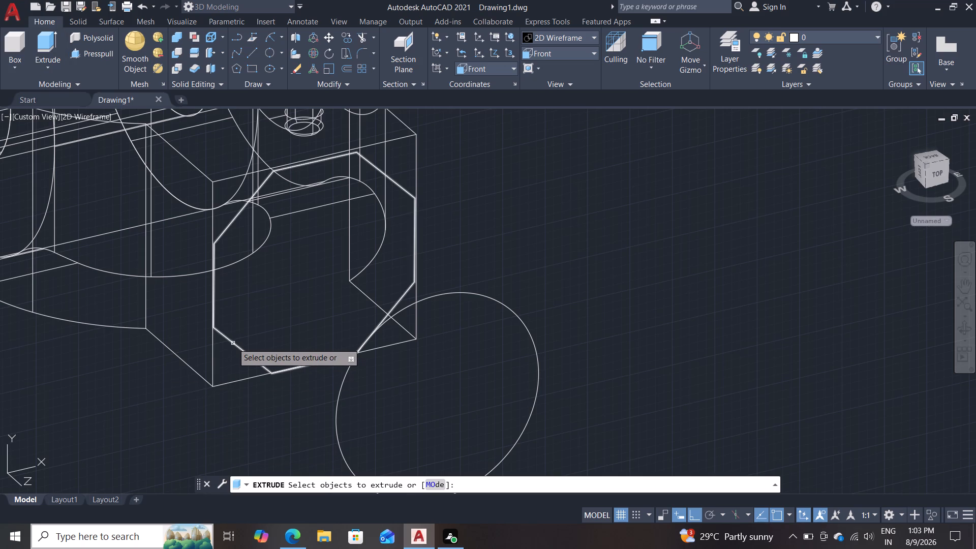
left_click(225, 231)
key("Return")
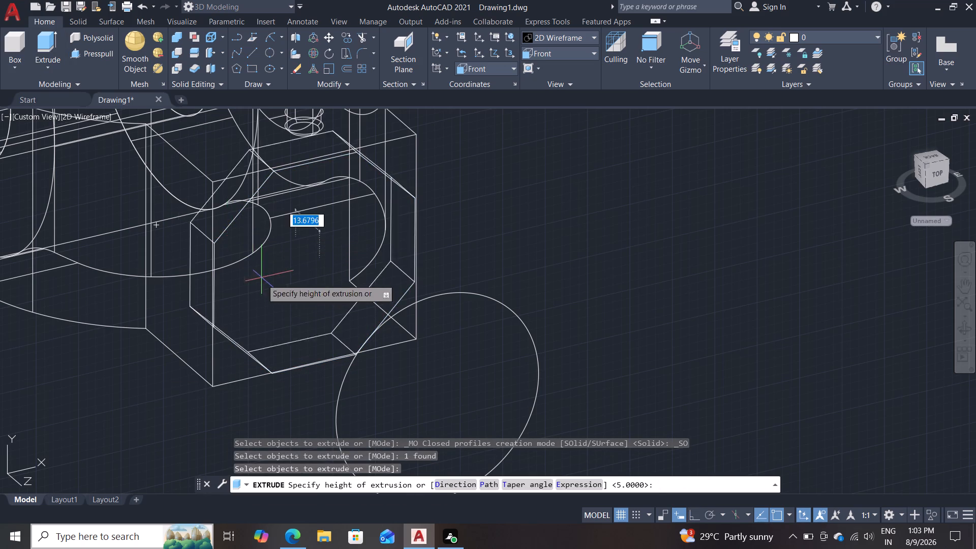
type("60")
key("Return")
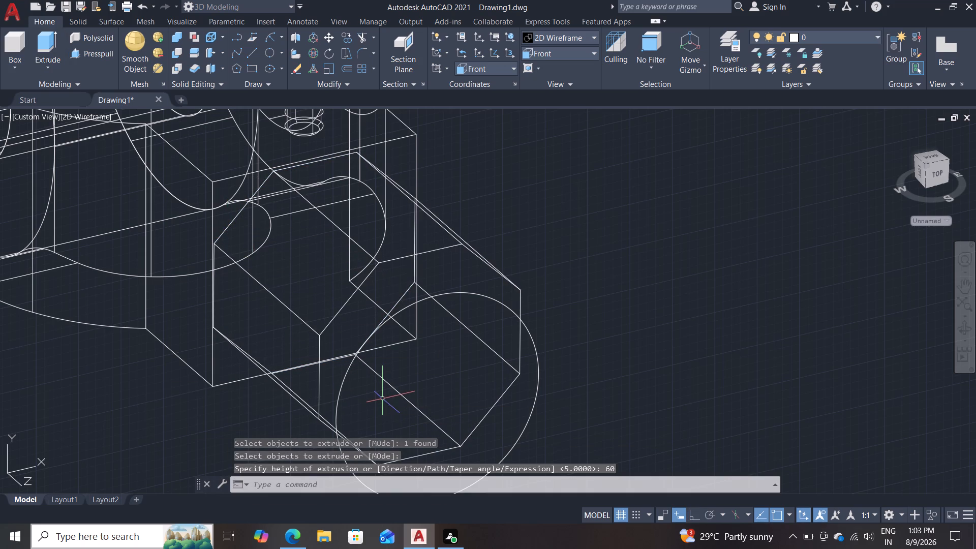
key("Escape")
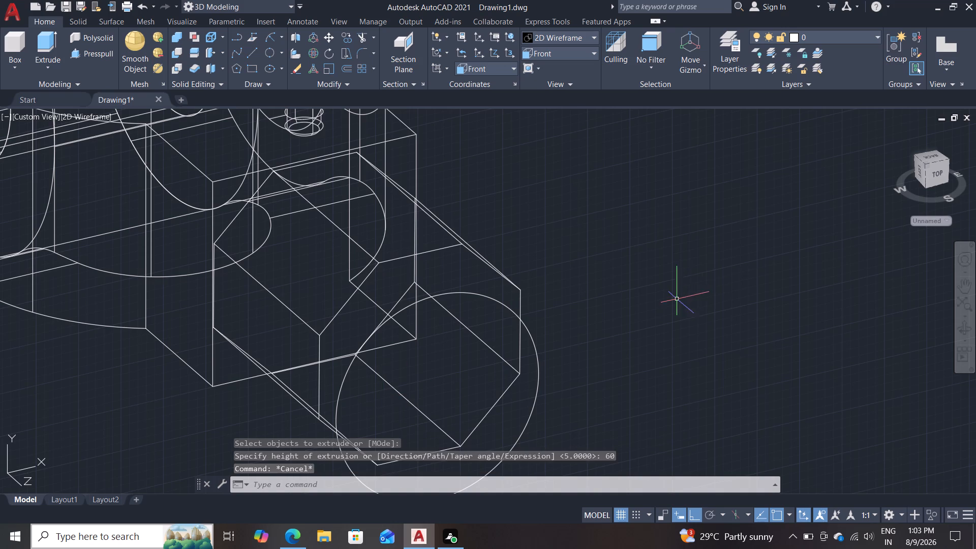
Set the visual style to Shades of Gray.
scroll(676, 299, "down", 2)
scroll(687, 294, "up", 1)
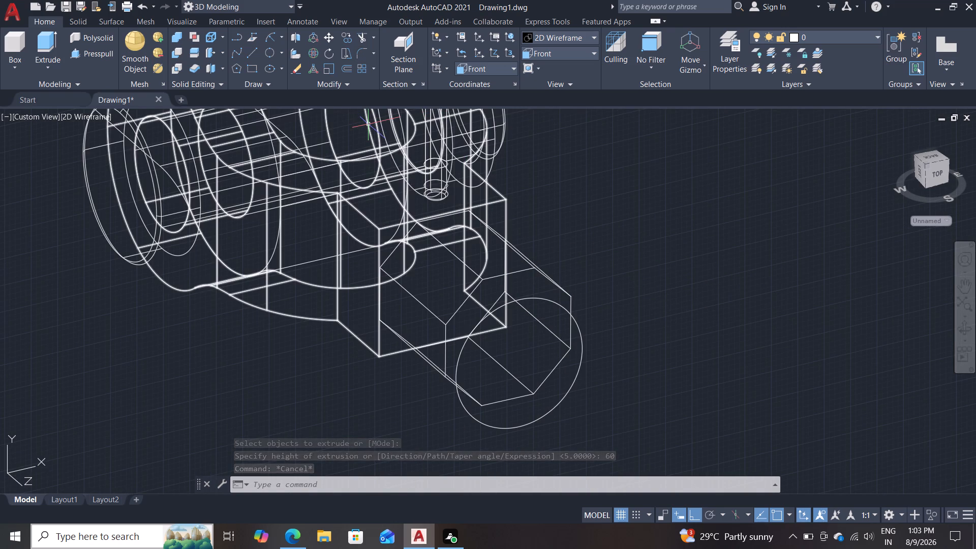
left_click(569, 37)
left_click(663, 107)
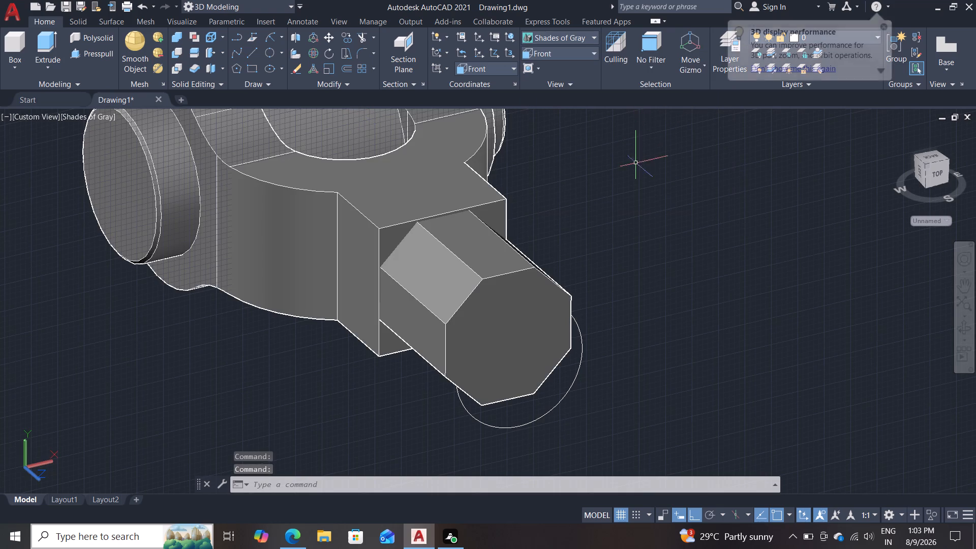
key("Escape")
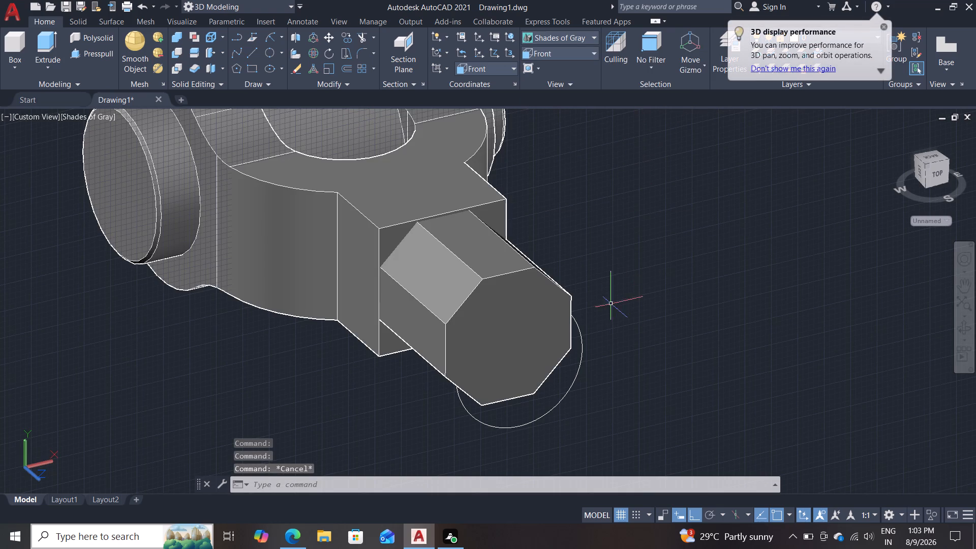
Move the circle straight up from its lower quadrant to a point near the centre of the octagonal end face.
double_click(541, 419)
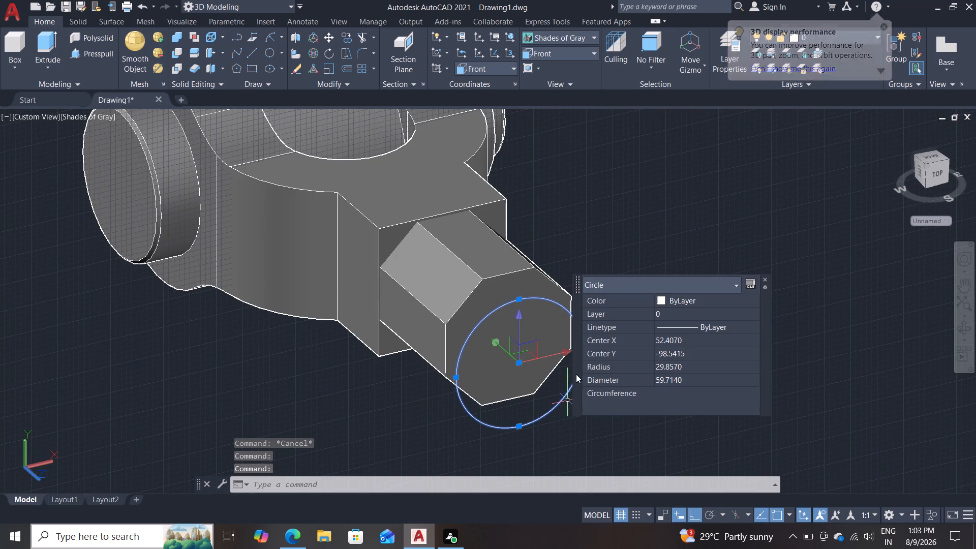
key("m")
key("Return")
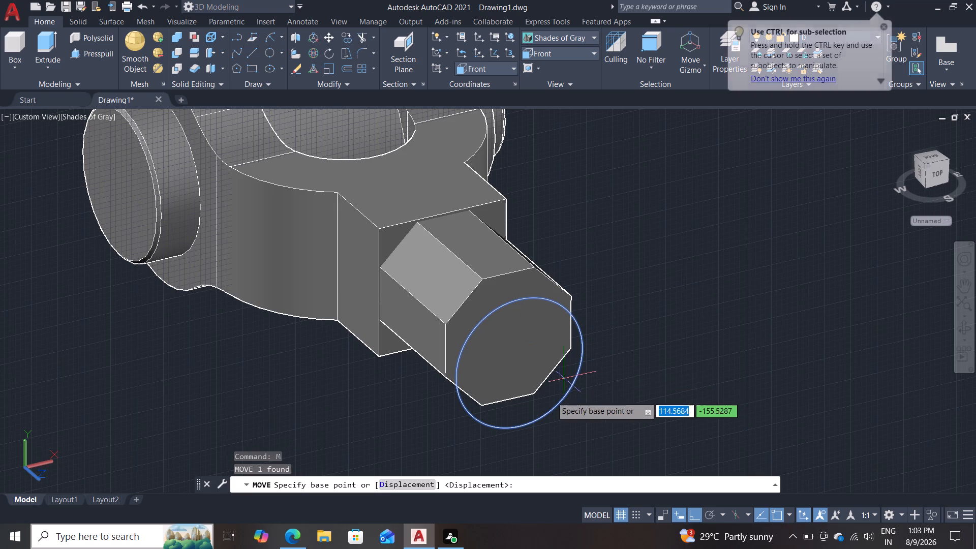
left_click(519, 432)
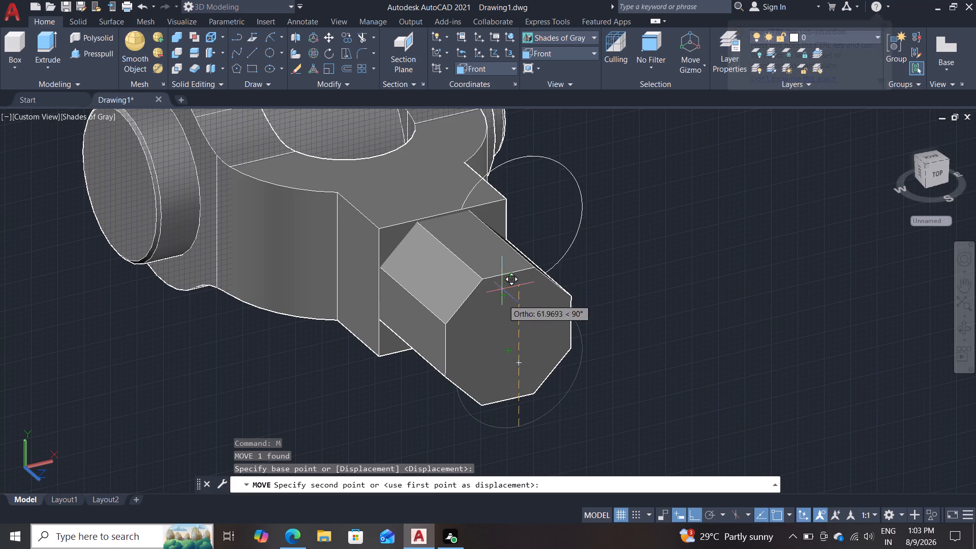
left_click(511, 353)
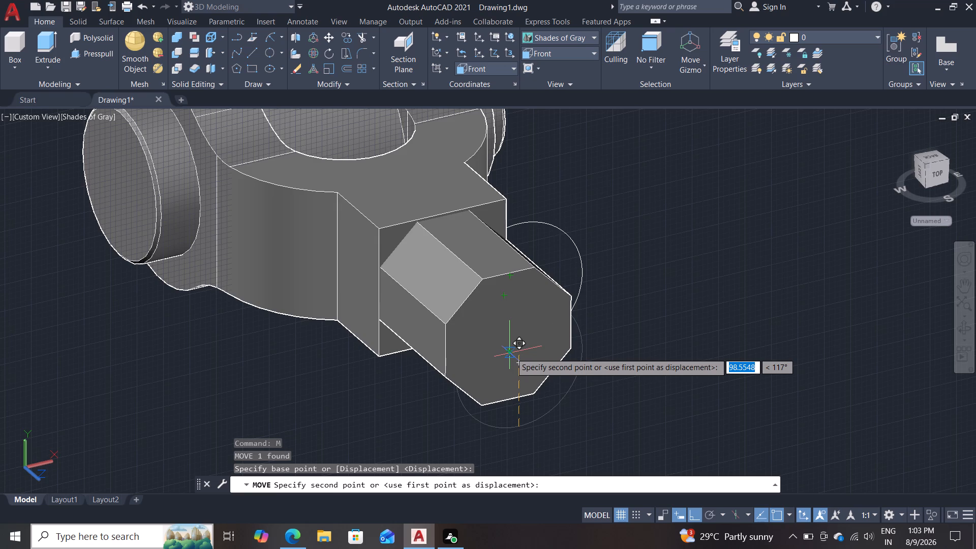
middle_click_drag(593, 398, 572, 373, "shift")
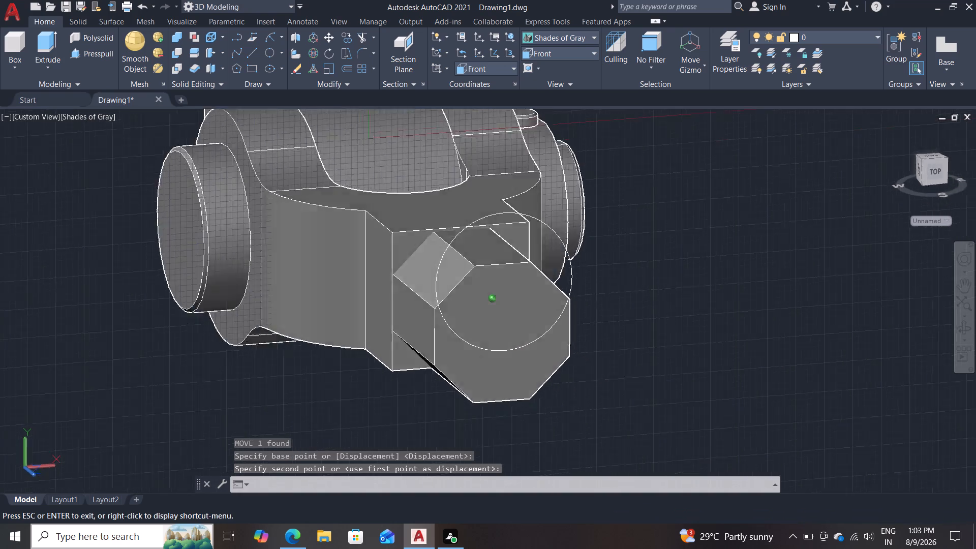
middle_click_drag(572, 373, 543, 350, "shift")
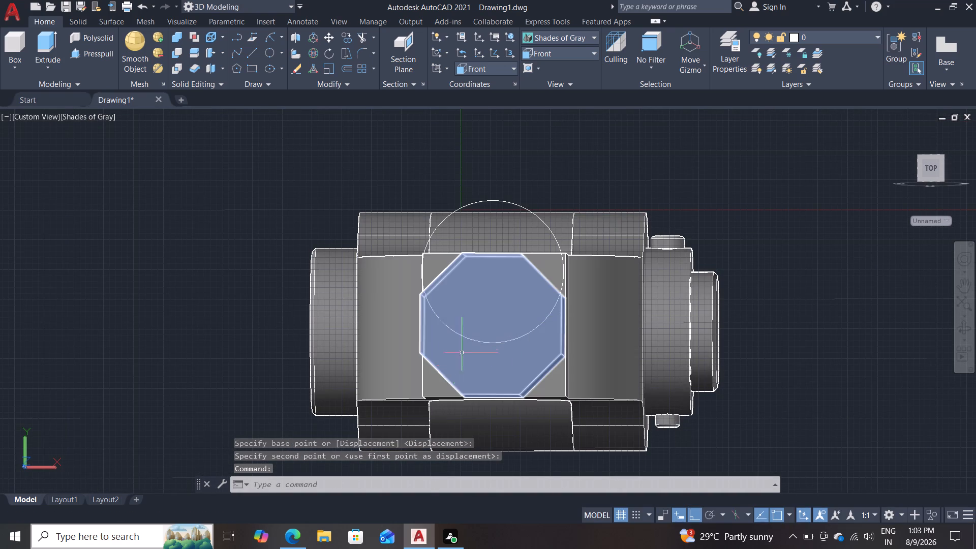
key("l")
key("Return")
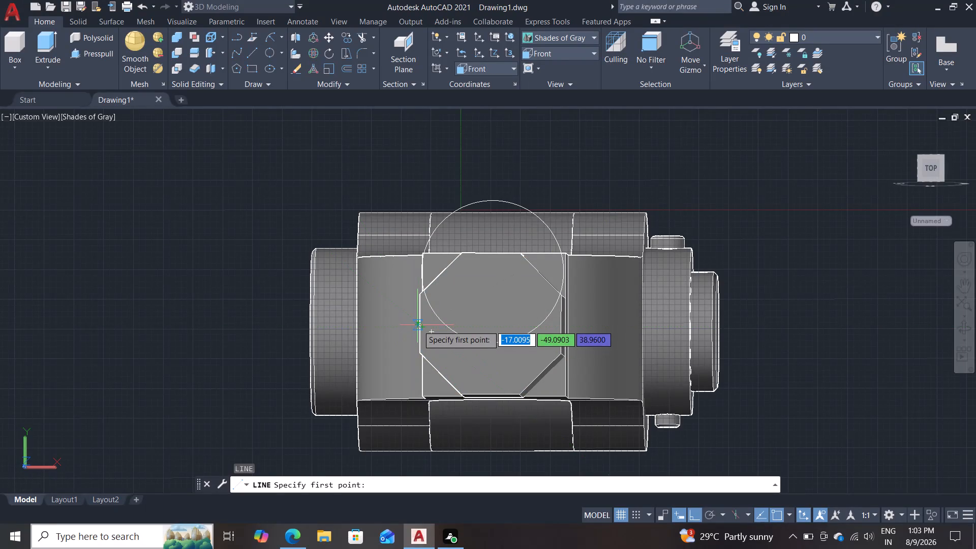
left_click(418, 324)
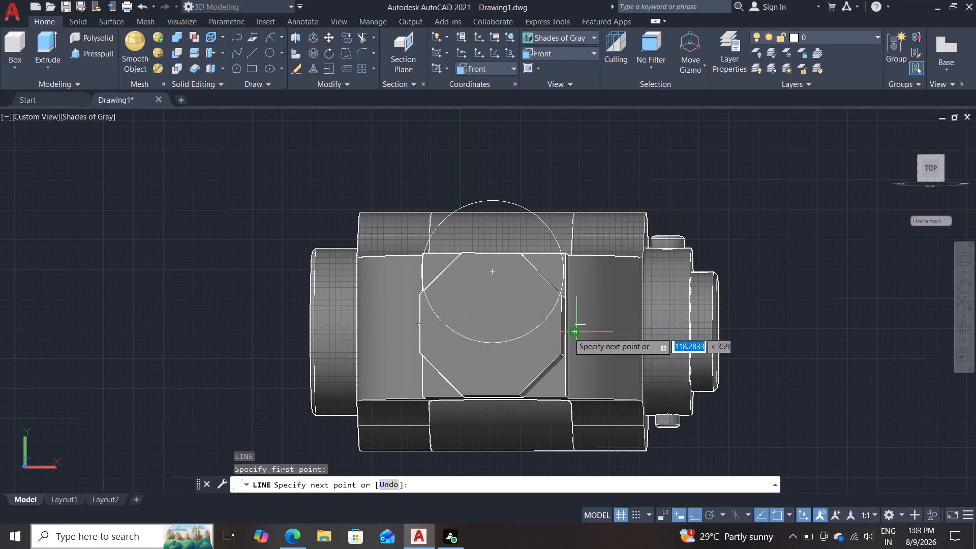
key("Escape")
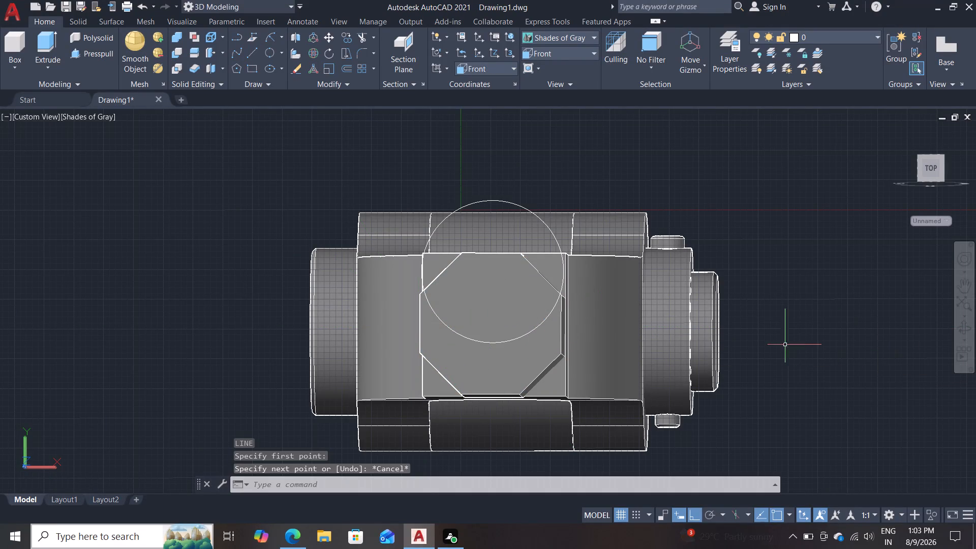
Delete the misplaced circle overlapping the octagonal end face of the fork's shank.
middle_click_drag(728, 411, 792, 414, "shift")
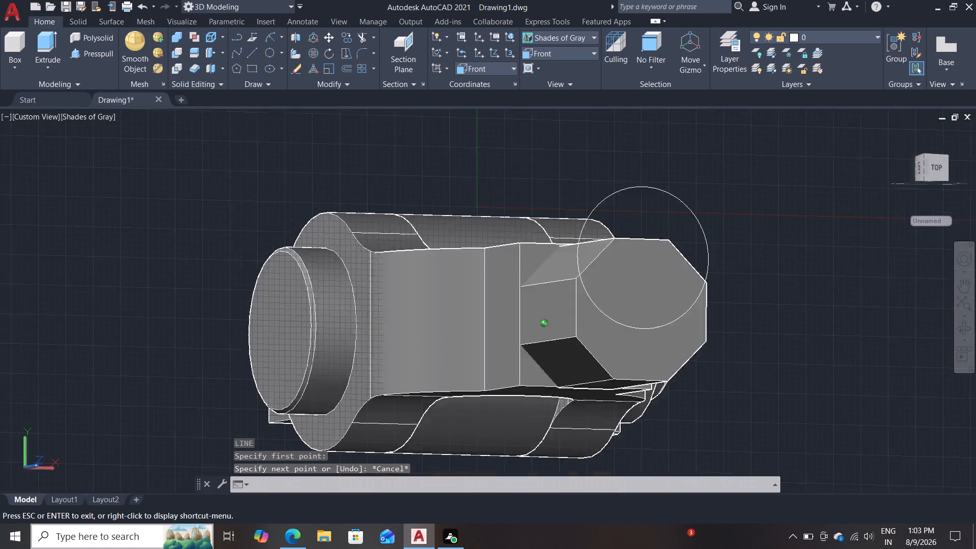
middle_click_drag(792, 414, 790, 424, "shift")
scroll(779, 355, "down", 2)
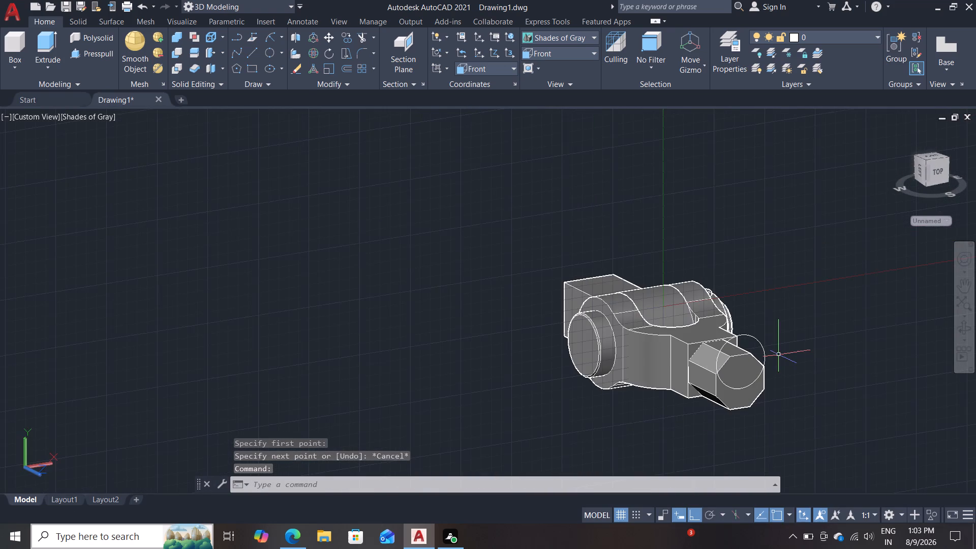
scroll(779, 355, "up", 2)
middle_click_drag(778, 355, 730, 334)
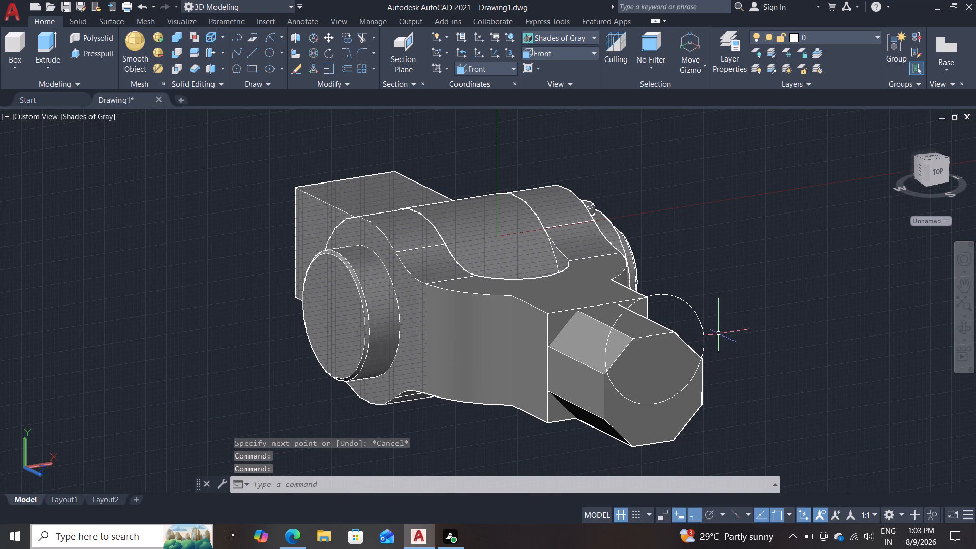
left_click(700, 320)
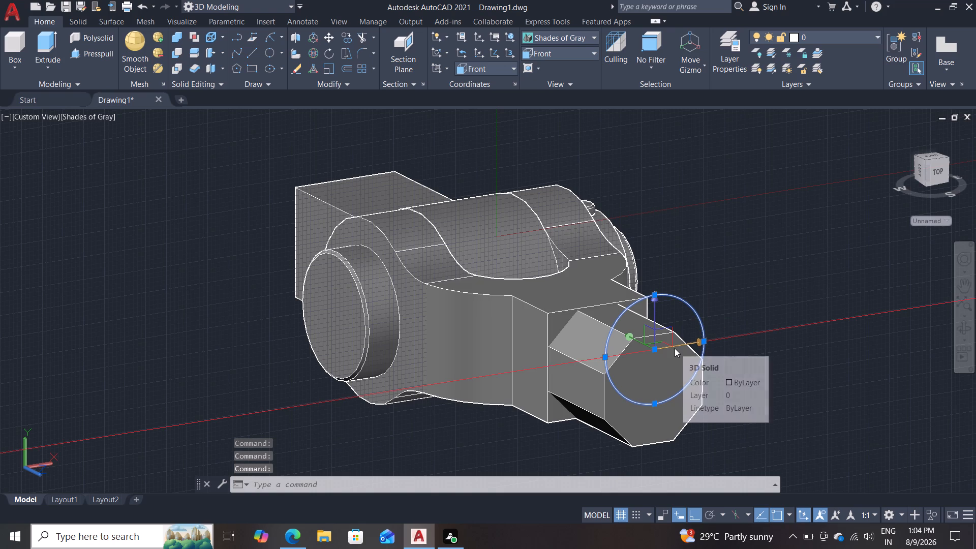
key("Delete")
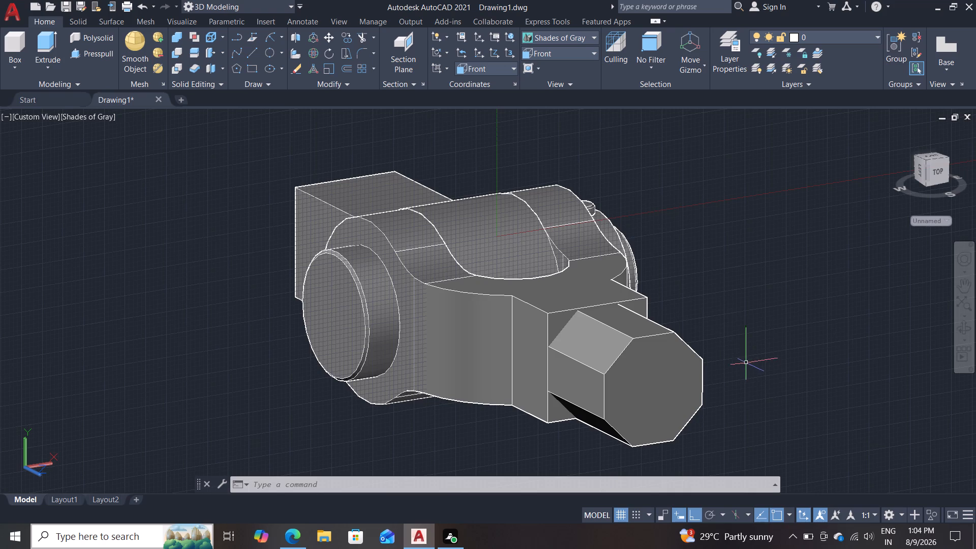
Draw a circle of radius 25 at about the centre of the octagonal shank's end face.
middle_click_drag(743, 373, 690, 387, "shift")
middle_click(690, 362, "shift")
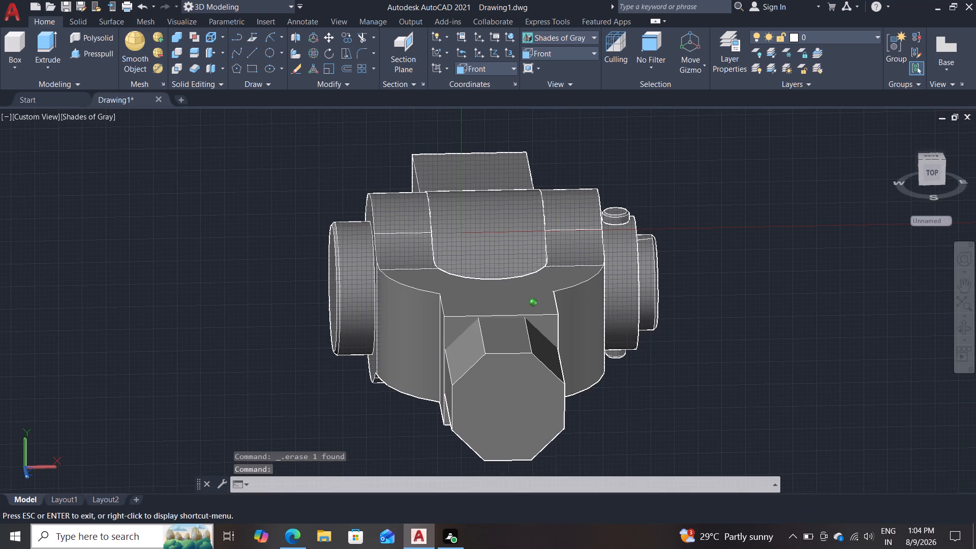
scroll(662, 379, "down", 2)
scroll(663, 372, "up", 2)
middle_click_drag(648, 382, 656, 334, "shift")
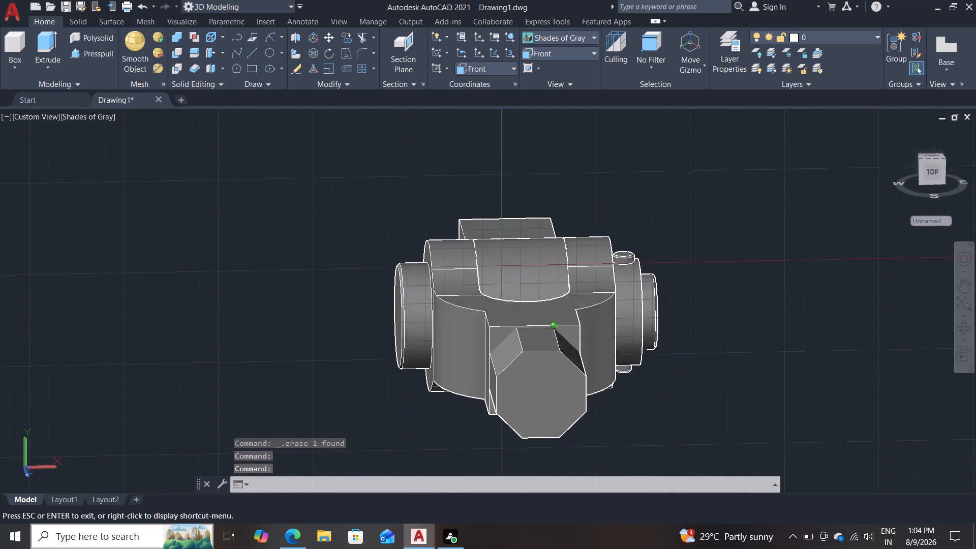
middle_click_drag(656, 334, 657, 326, "shift")
key("c")
key("Return")
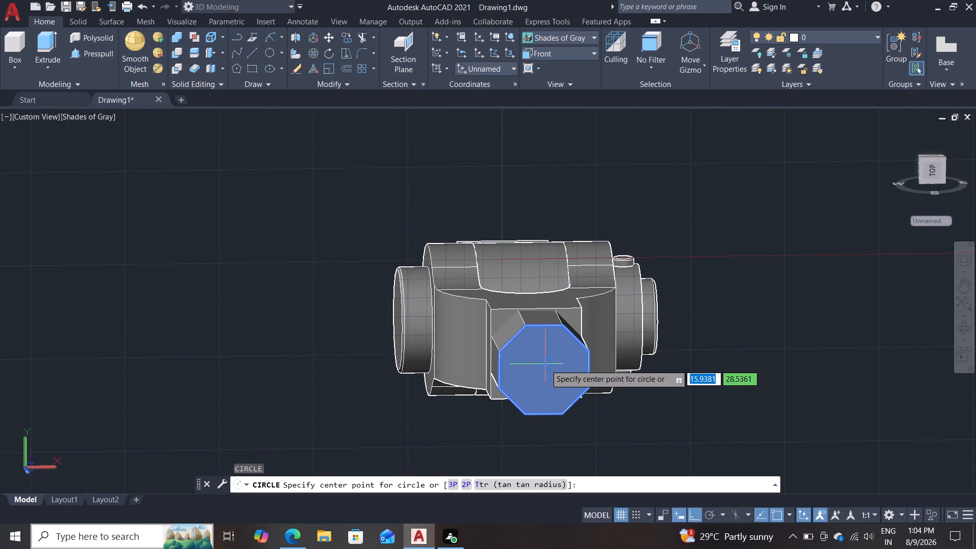
left_click(544, 369)
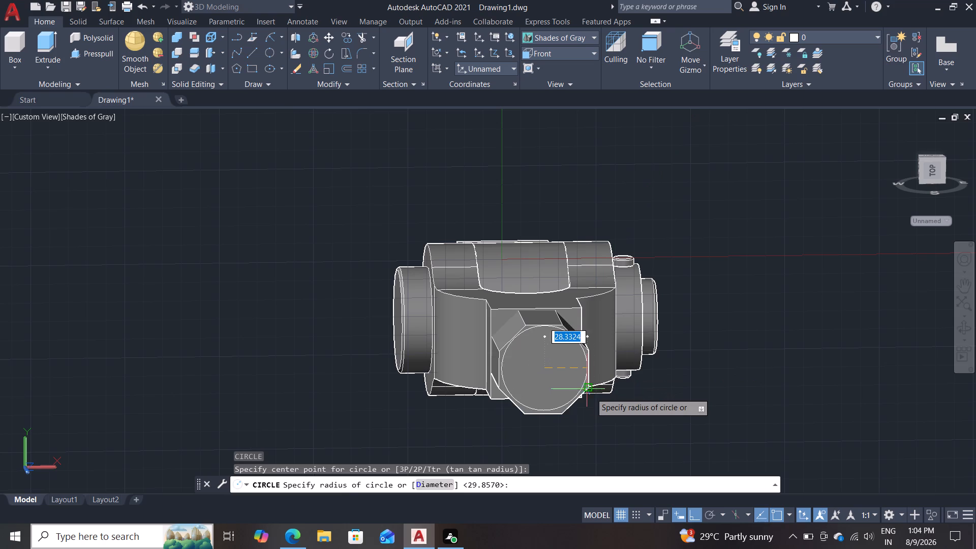
type("25")
key("Return")
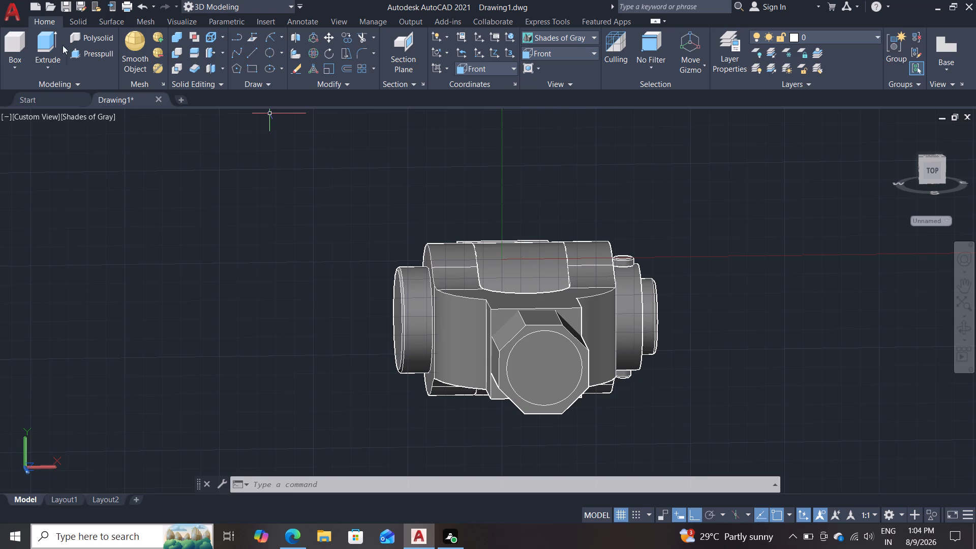
Extrude the circle on the octagonal end face to a height of 120 to form the cylindrical rod.
left_click(40, 42)
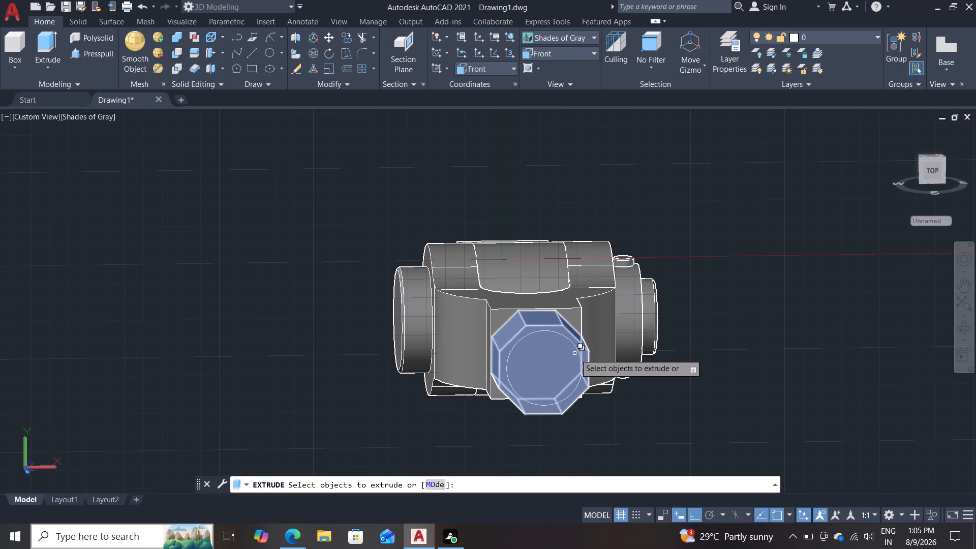
left_click(579, 351)
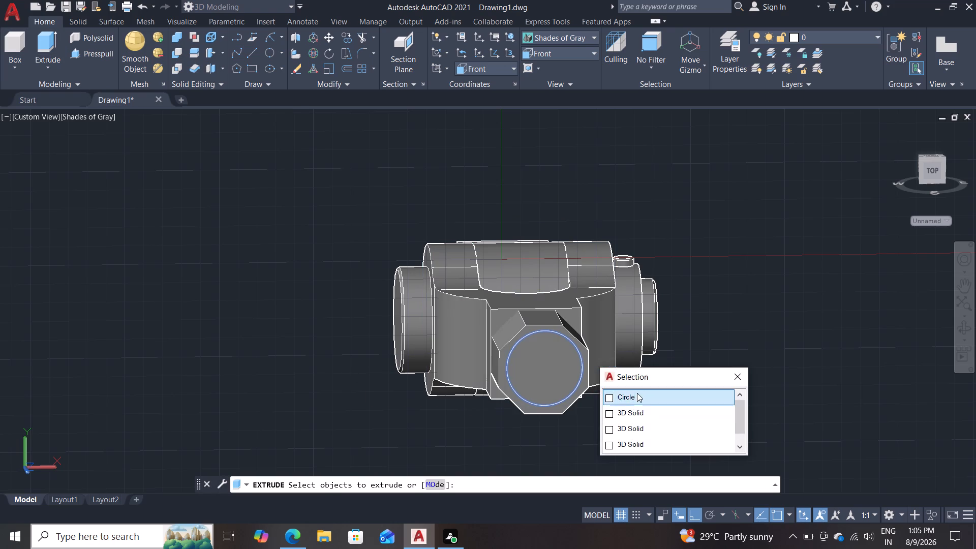
left_click(637, 393)
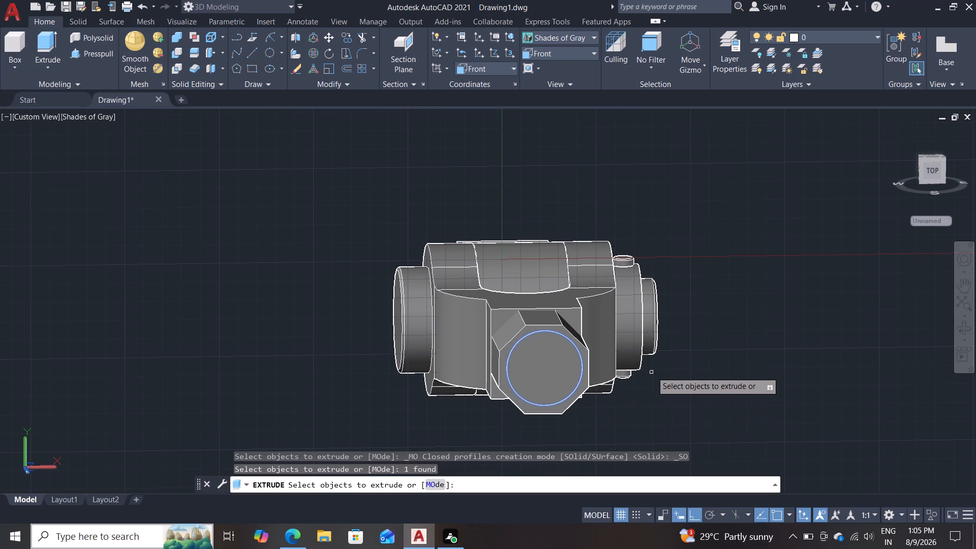
key("Return")
type("120")
key("Return")
key("Escape")
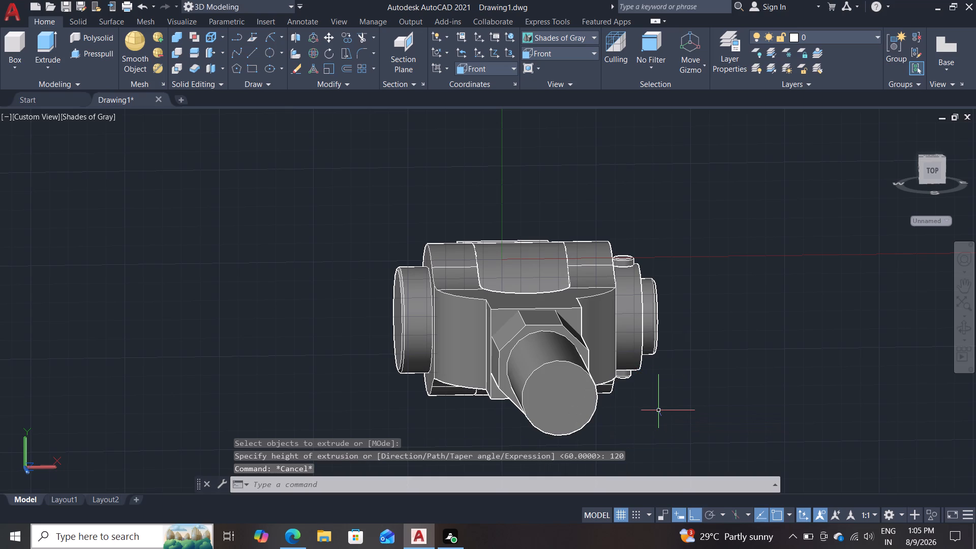
middle_click_drag(716, 395, 645, 439, "shift")
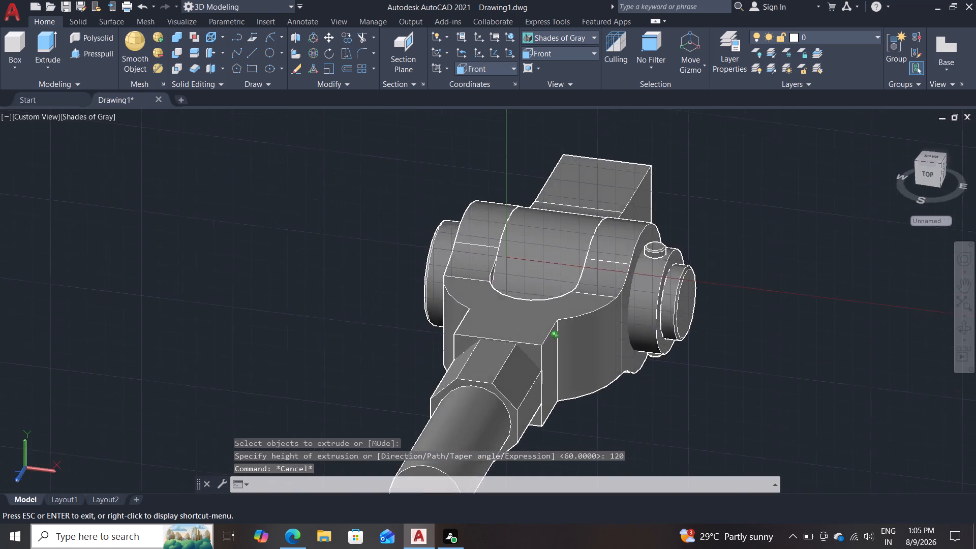
middle_click_drag(645, 439, 743, 412, "shift")
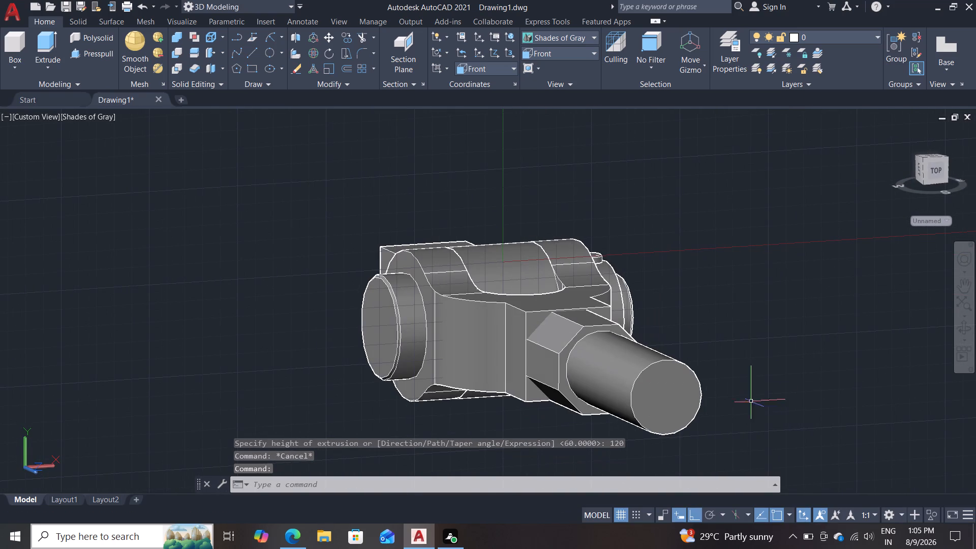
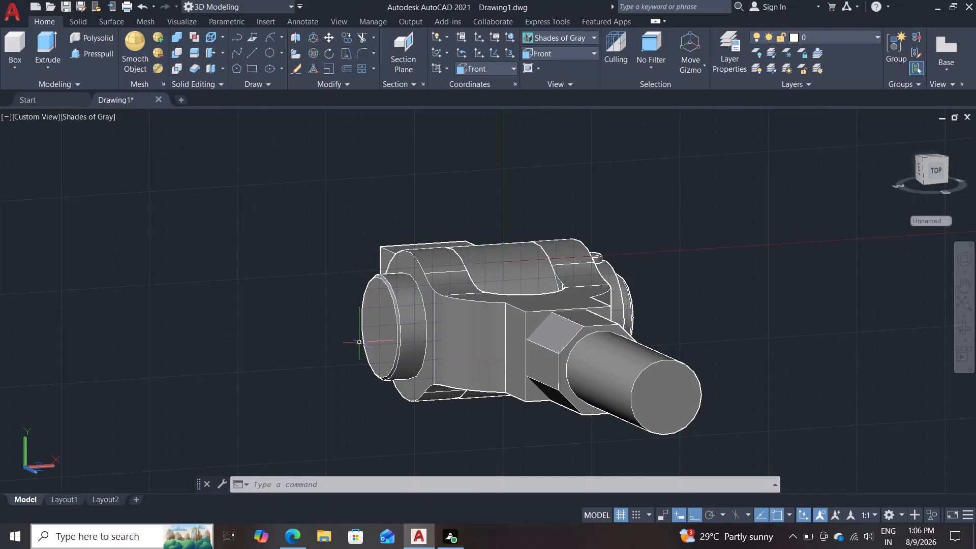
Align the UCS with the current side view of the knuckle joint using the View option.
middle_click_drag(360, 343, 504, 357, "shift")
scroll(504, 357, "down", 1)
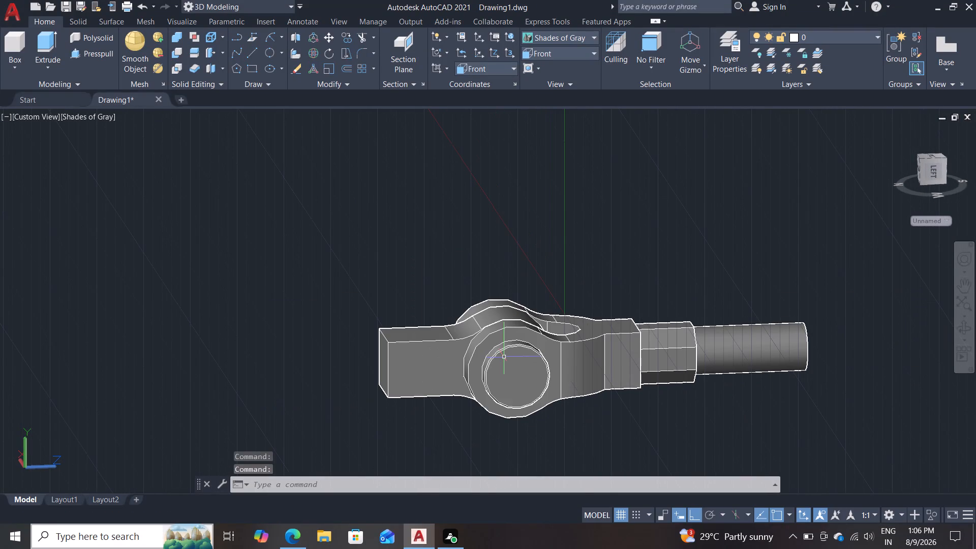
type("ucs")
key("Return")
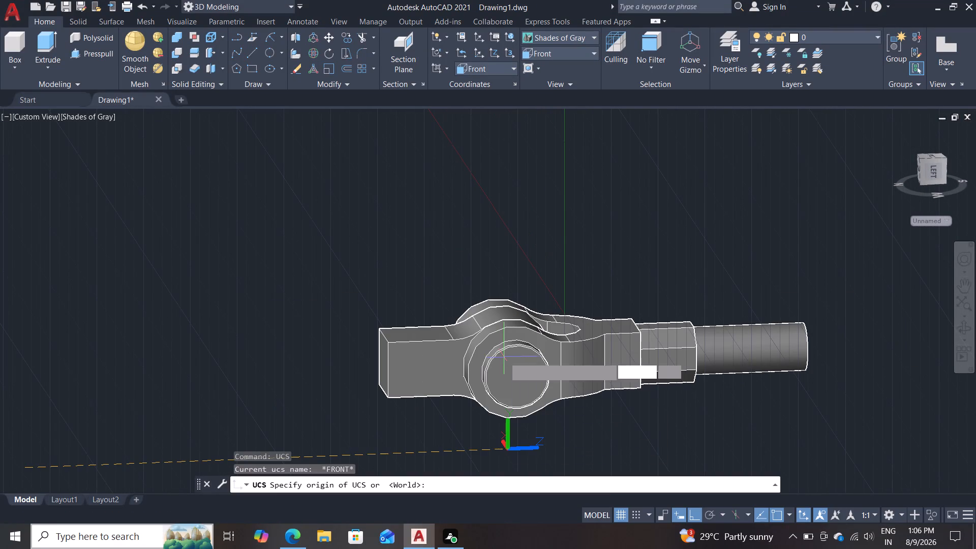
key("v")
key("Return")
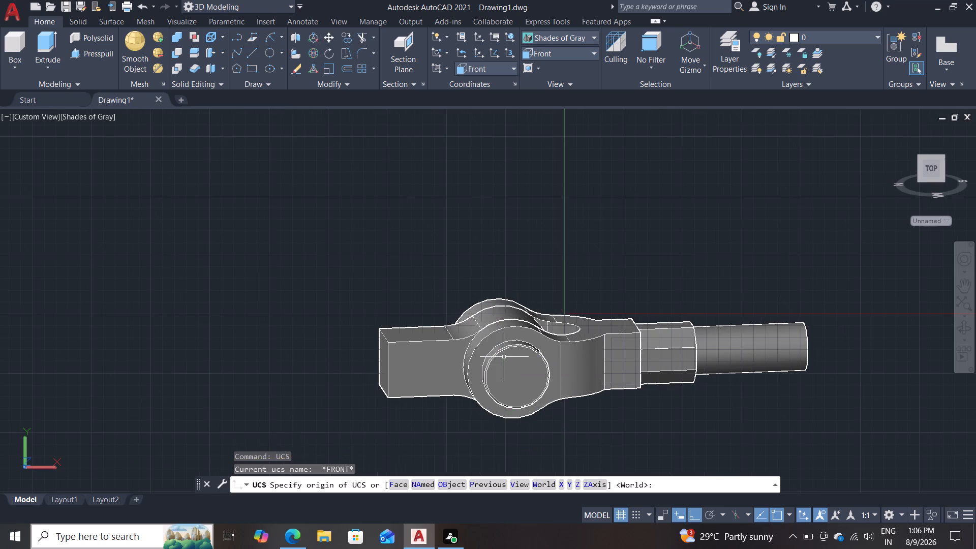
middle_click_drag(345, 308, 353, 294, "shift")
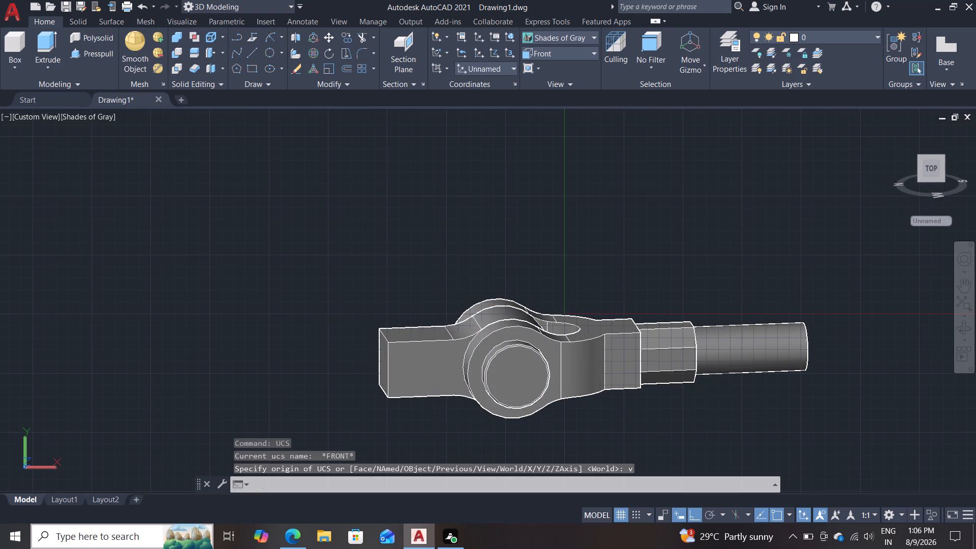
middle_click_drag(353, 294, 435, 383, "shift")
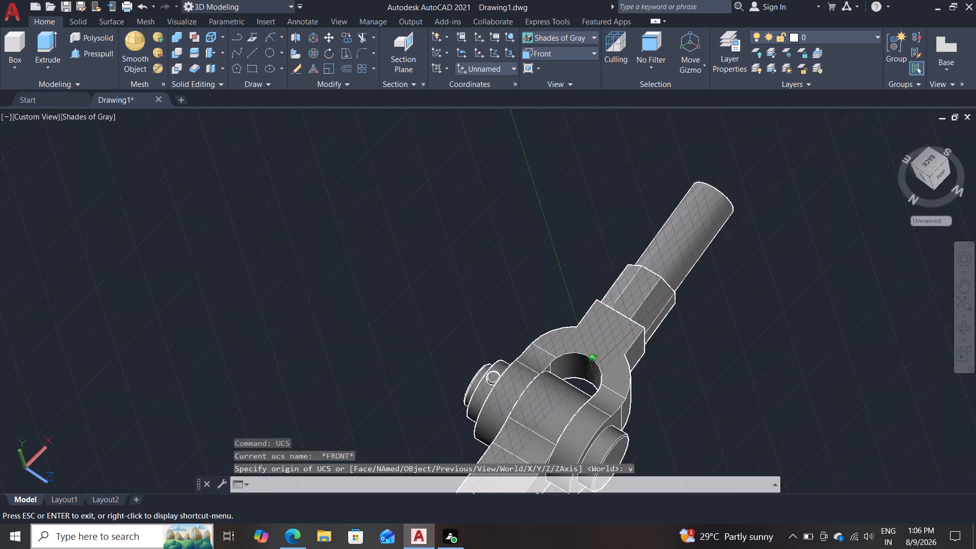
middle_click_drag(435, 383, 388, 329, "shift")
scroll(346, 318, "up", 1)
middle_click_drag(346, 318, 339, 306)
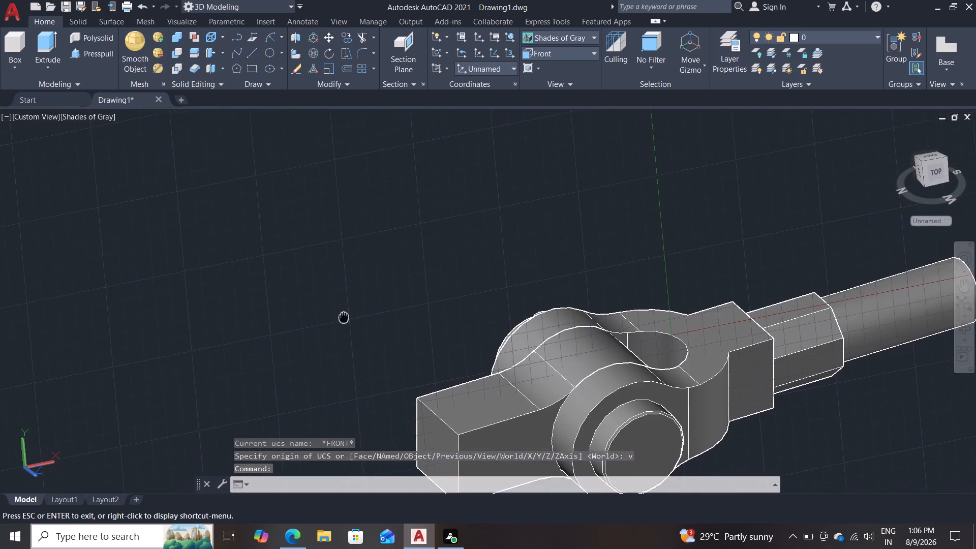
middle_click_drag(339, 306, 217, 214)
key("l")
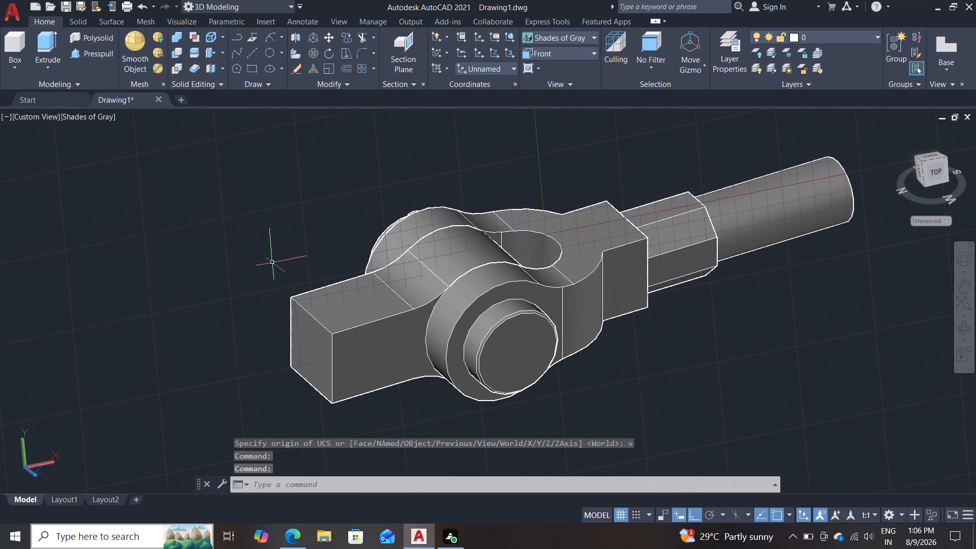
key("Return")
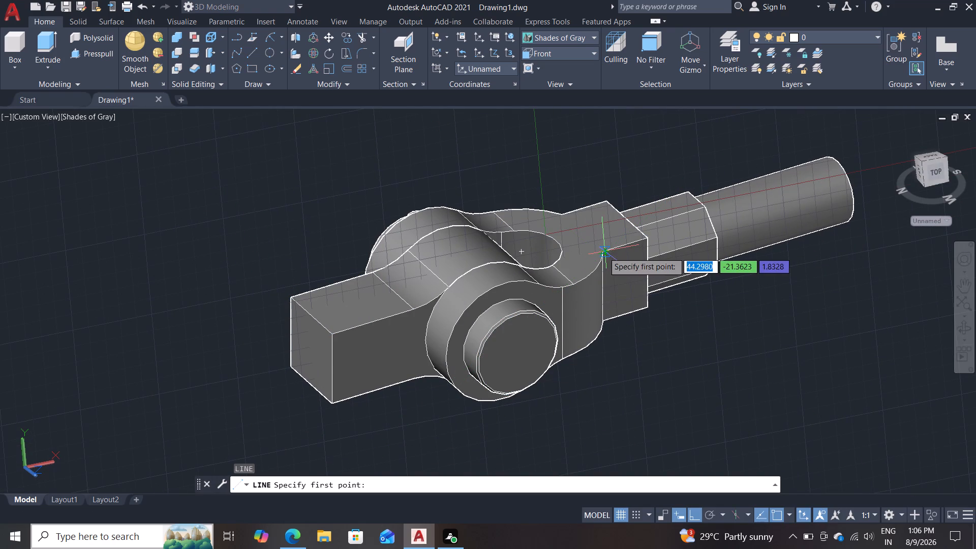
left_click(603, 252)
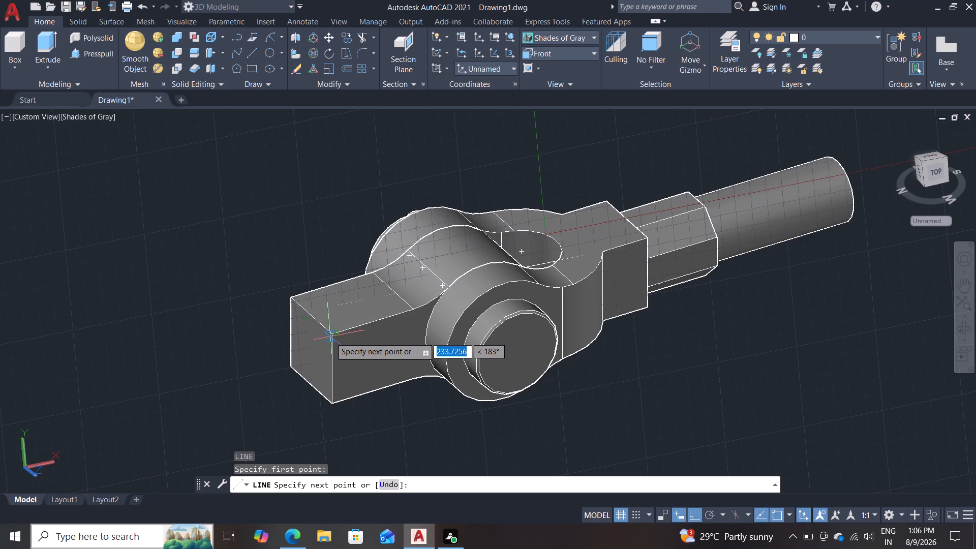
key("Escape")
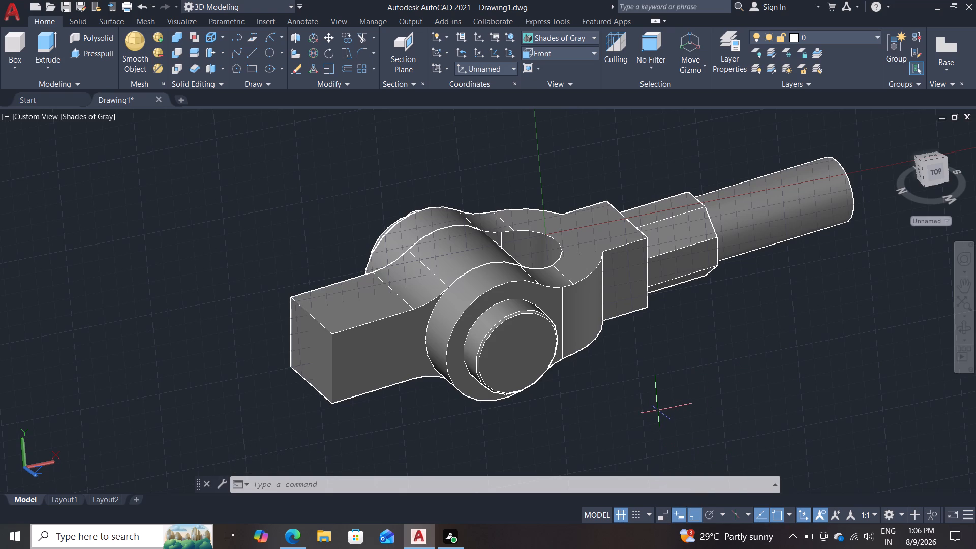
Draw a straight line about 271 units long from the fork's upper corner beside the hexagonal collar to the eye rod's square end.
middle_click_drag(650, 405, 602, 328, "shift")
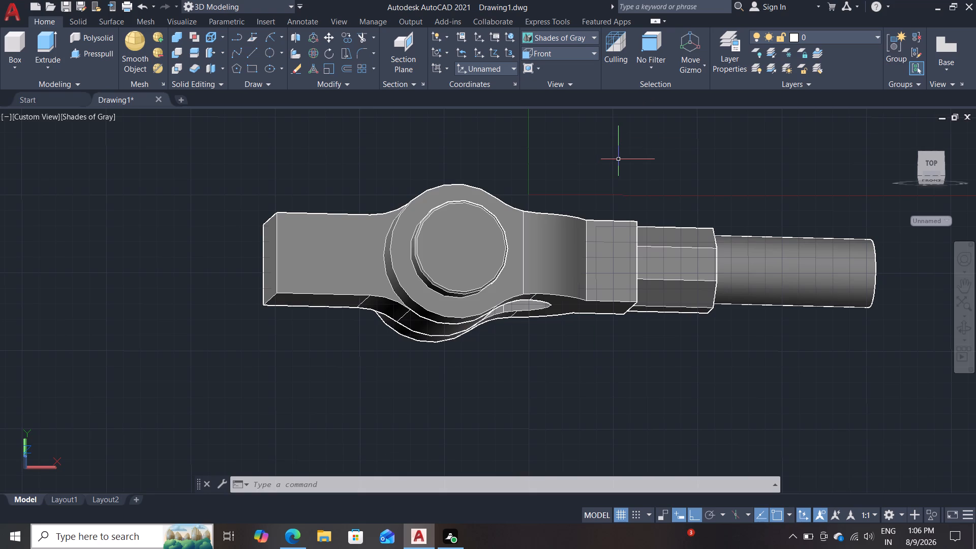
middle_click_drag(628, 167, 615, 252, "shift")
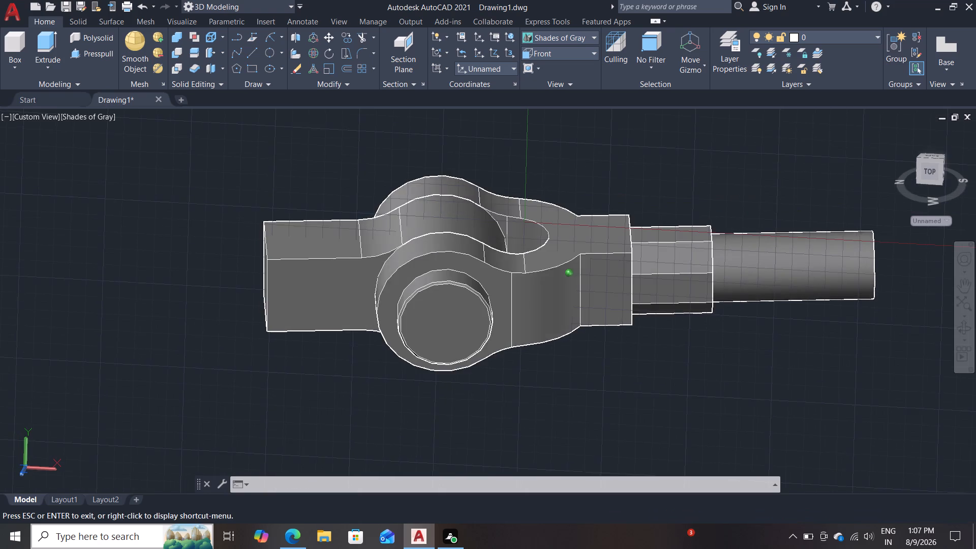
middle_click_drag(615, 252, 615, 253, "shift")
key("l")
key("Return")
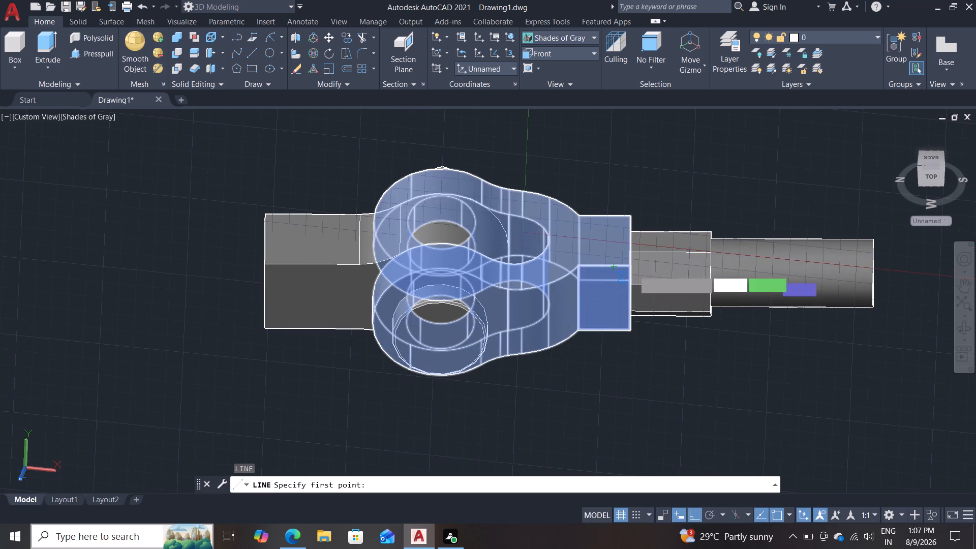
double_click(628, 264)
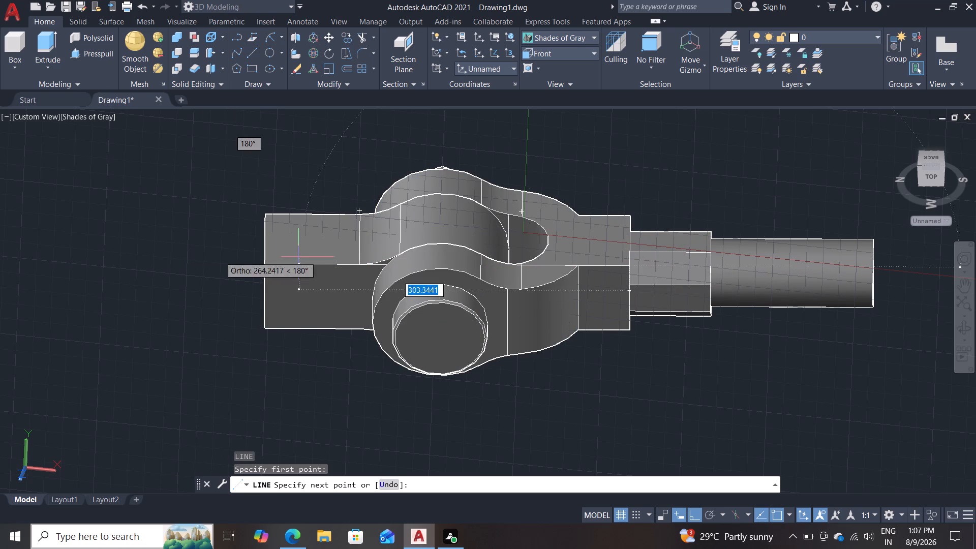
left_click(264, 260)
key("Escape")
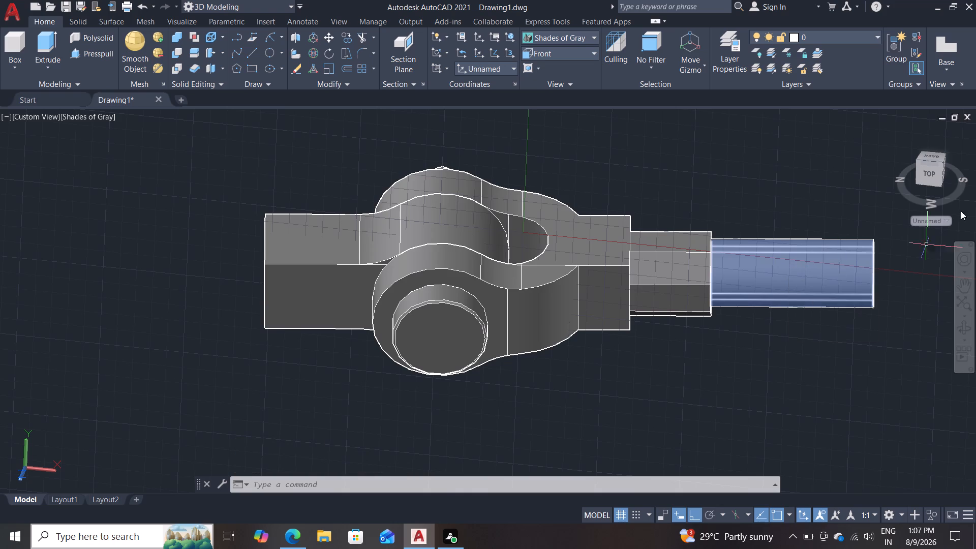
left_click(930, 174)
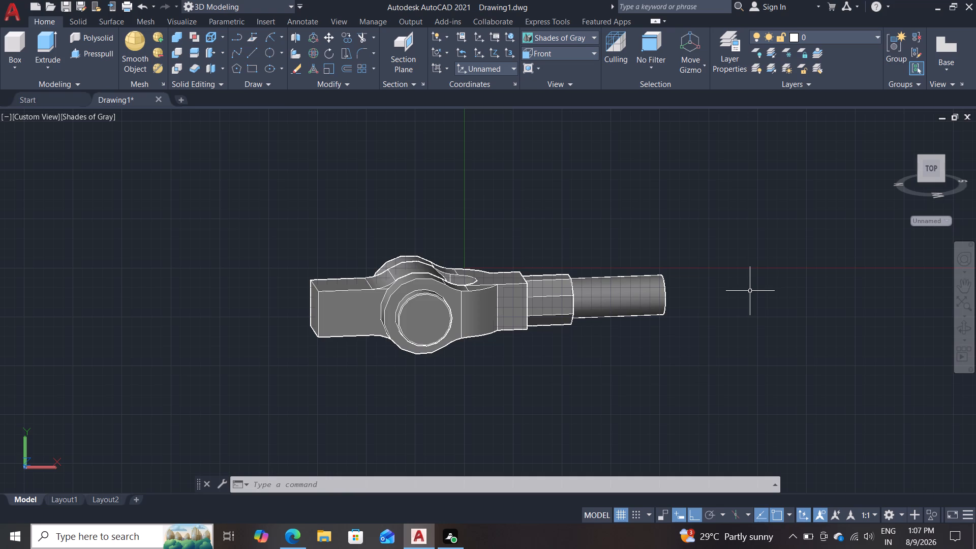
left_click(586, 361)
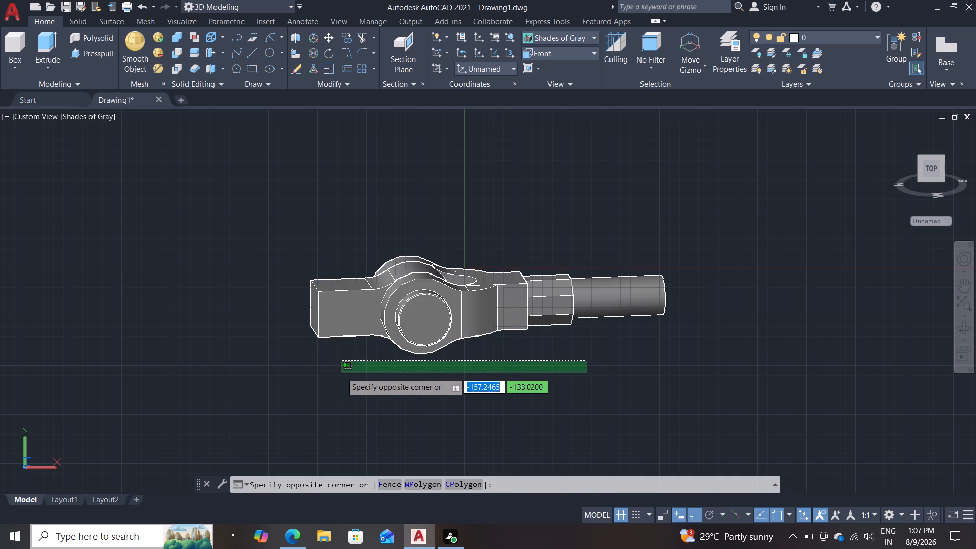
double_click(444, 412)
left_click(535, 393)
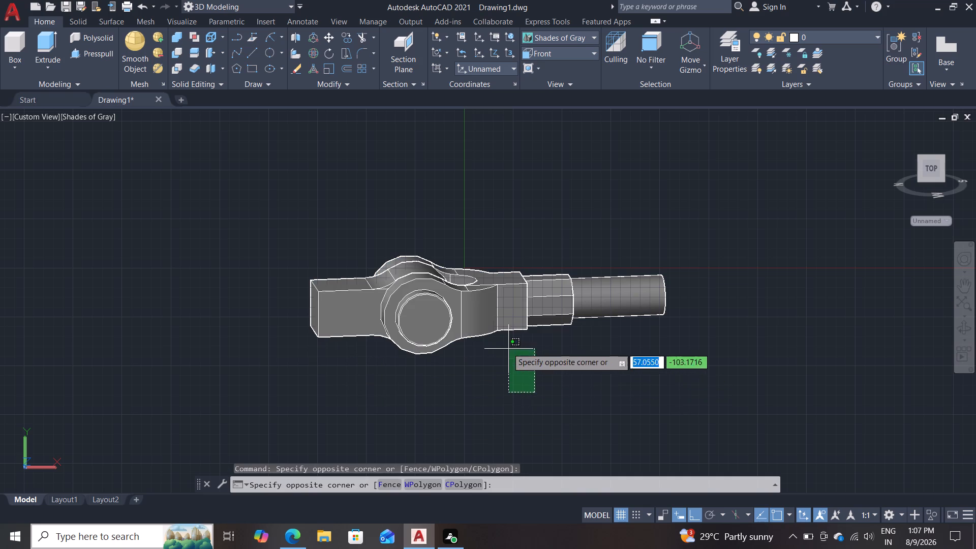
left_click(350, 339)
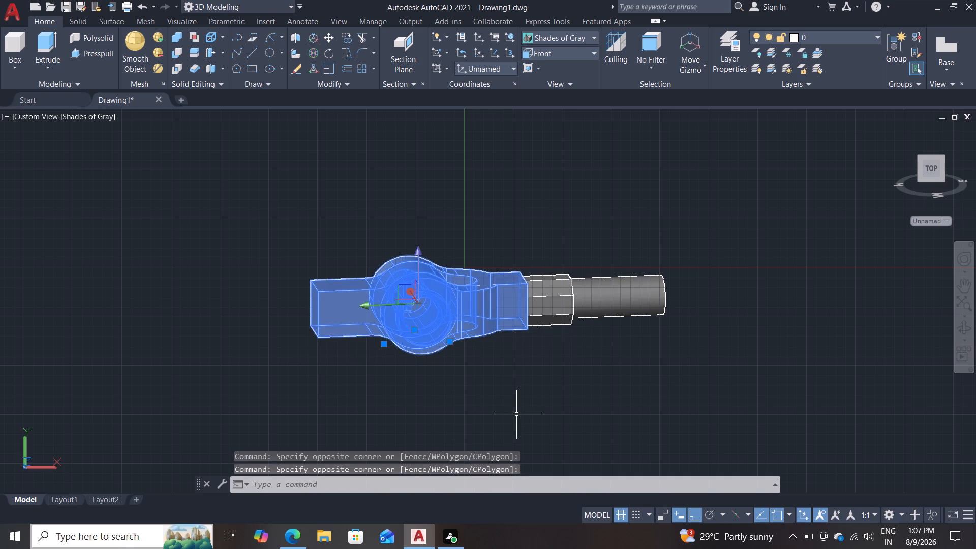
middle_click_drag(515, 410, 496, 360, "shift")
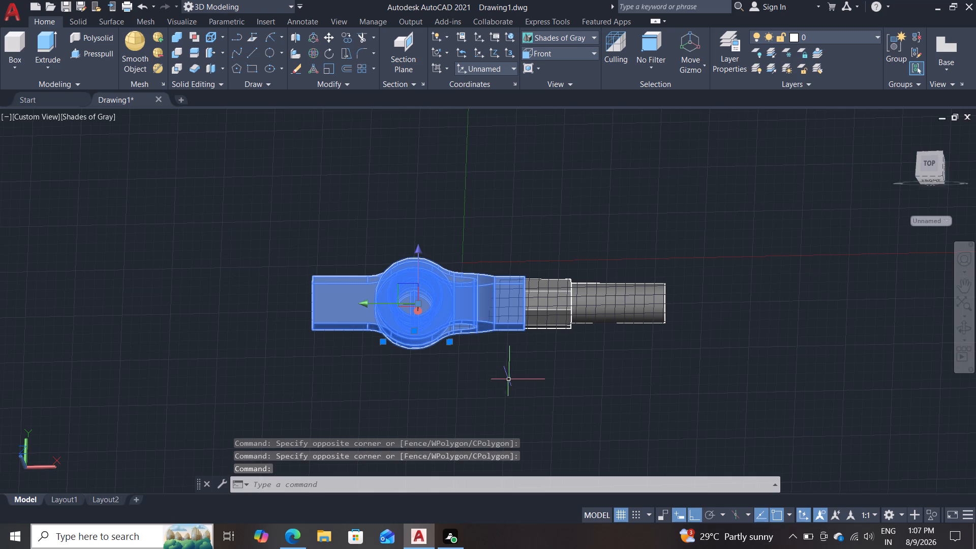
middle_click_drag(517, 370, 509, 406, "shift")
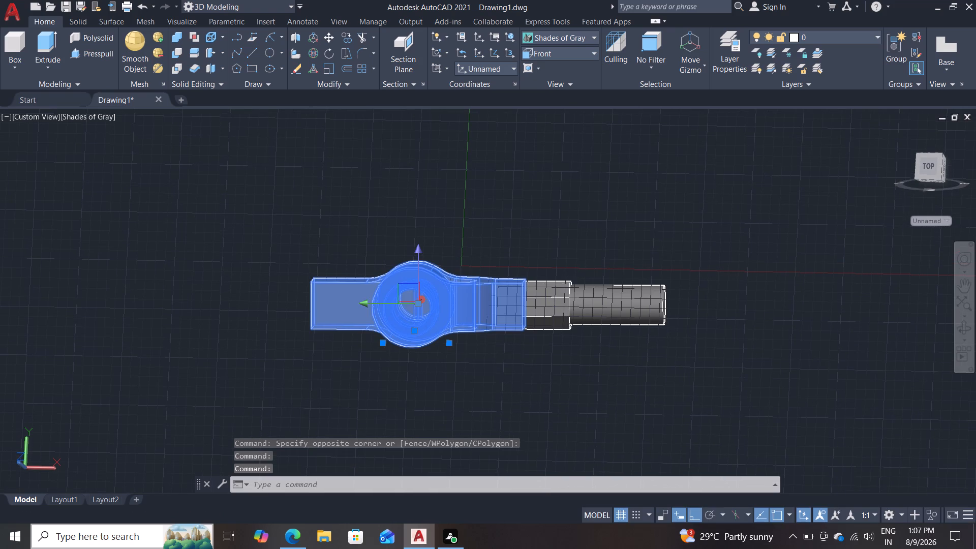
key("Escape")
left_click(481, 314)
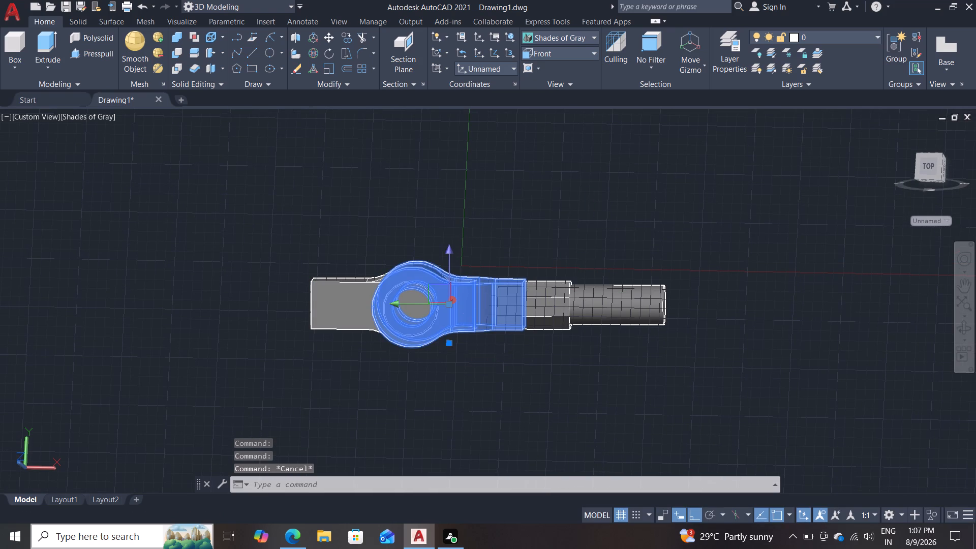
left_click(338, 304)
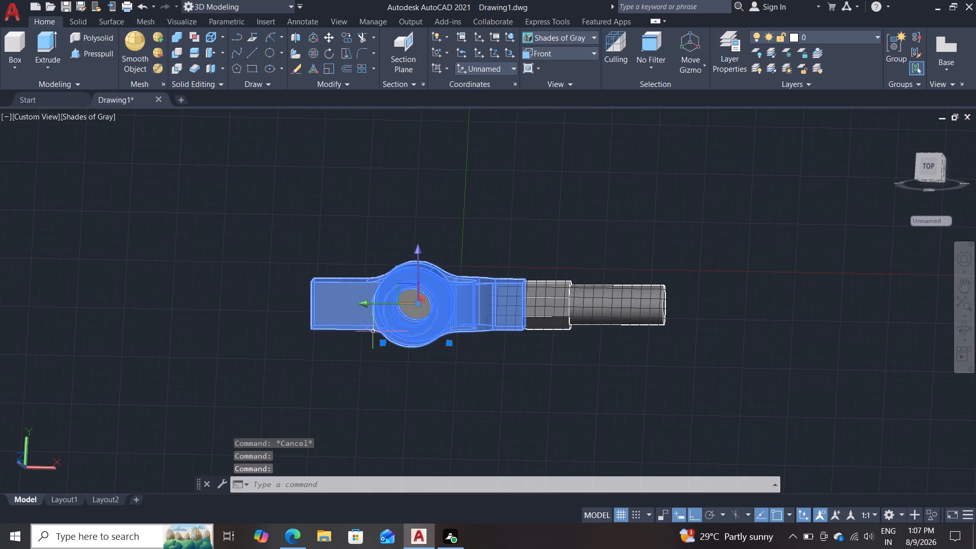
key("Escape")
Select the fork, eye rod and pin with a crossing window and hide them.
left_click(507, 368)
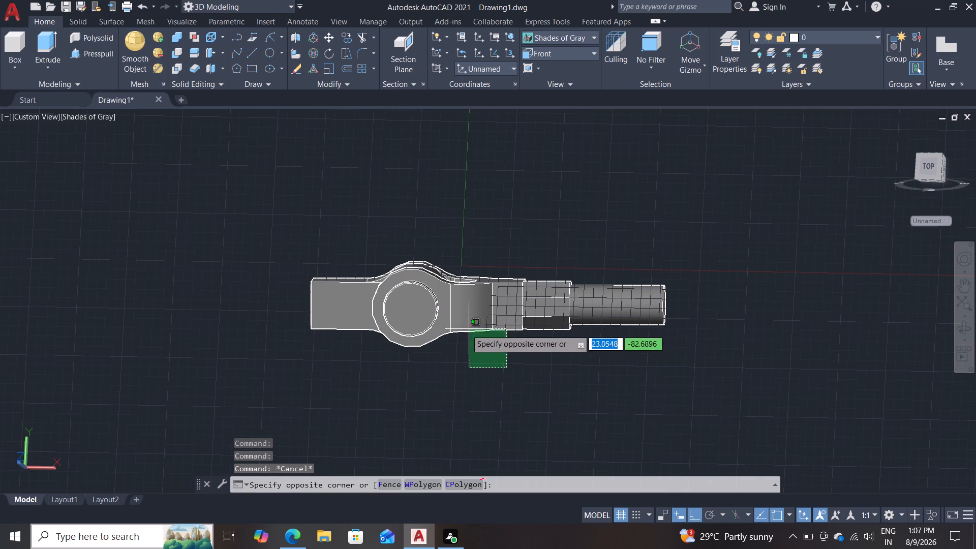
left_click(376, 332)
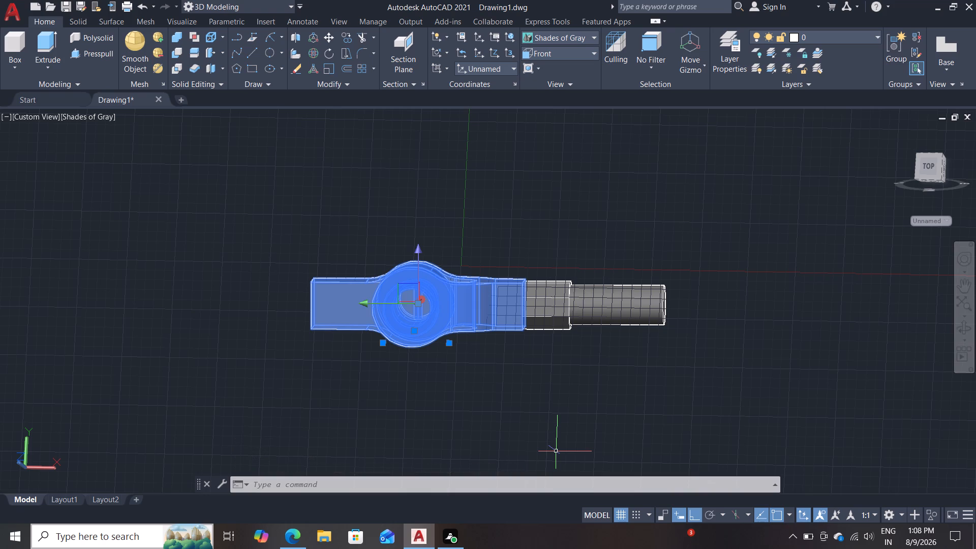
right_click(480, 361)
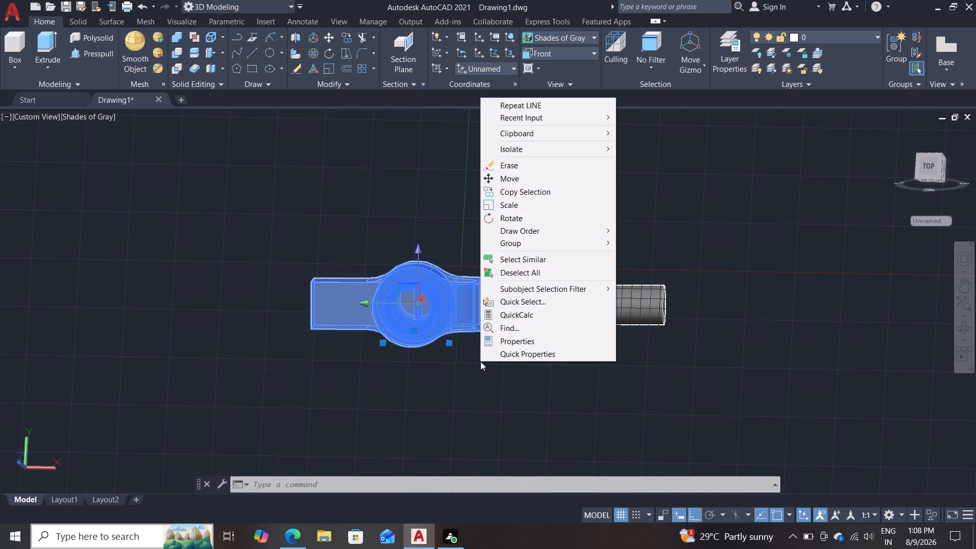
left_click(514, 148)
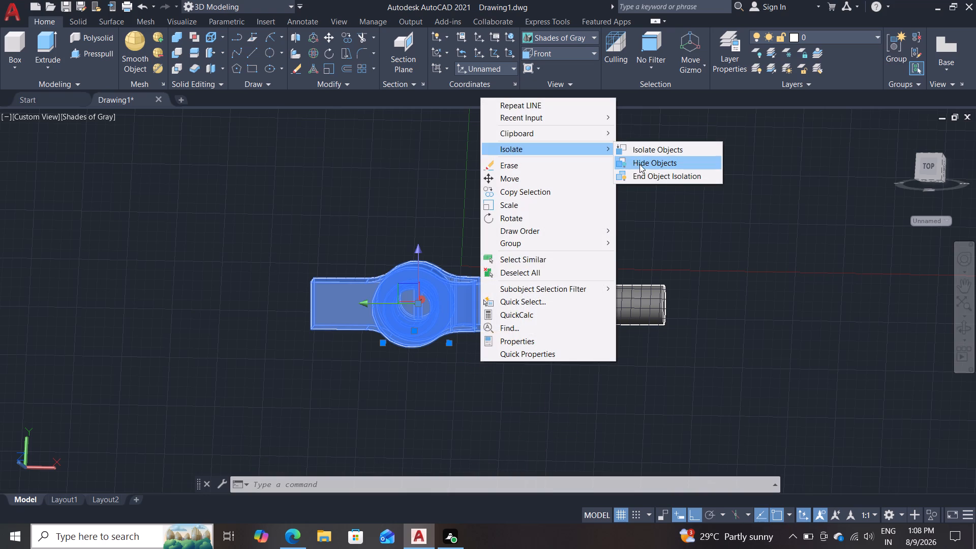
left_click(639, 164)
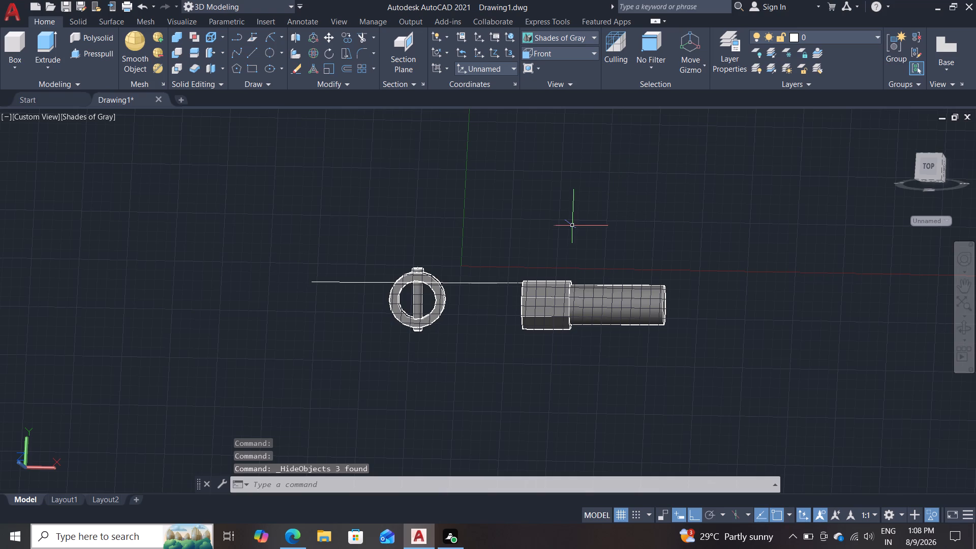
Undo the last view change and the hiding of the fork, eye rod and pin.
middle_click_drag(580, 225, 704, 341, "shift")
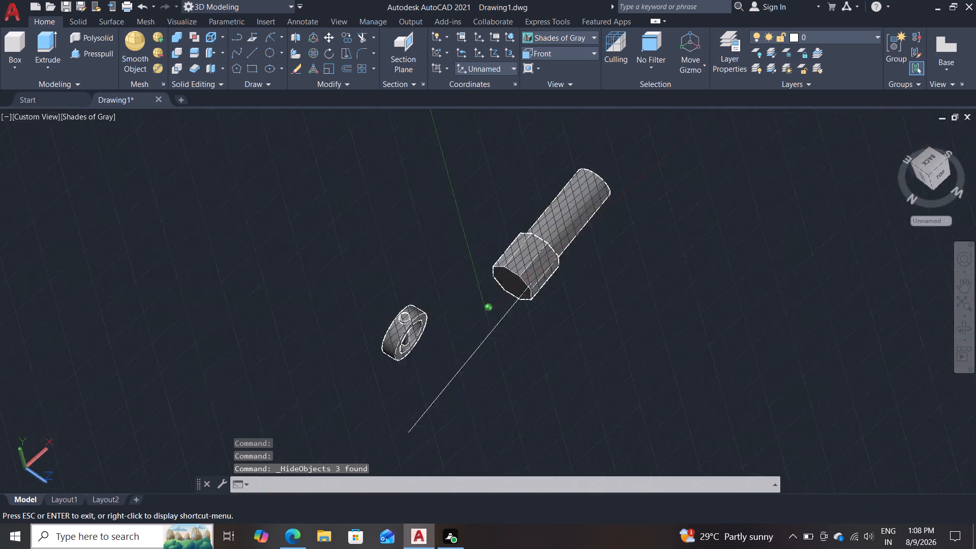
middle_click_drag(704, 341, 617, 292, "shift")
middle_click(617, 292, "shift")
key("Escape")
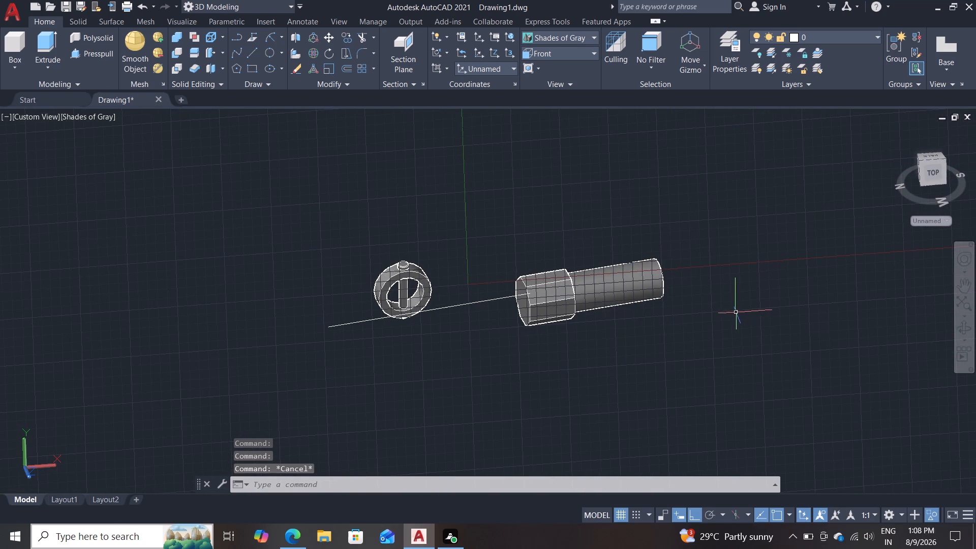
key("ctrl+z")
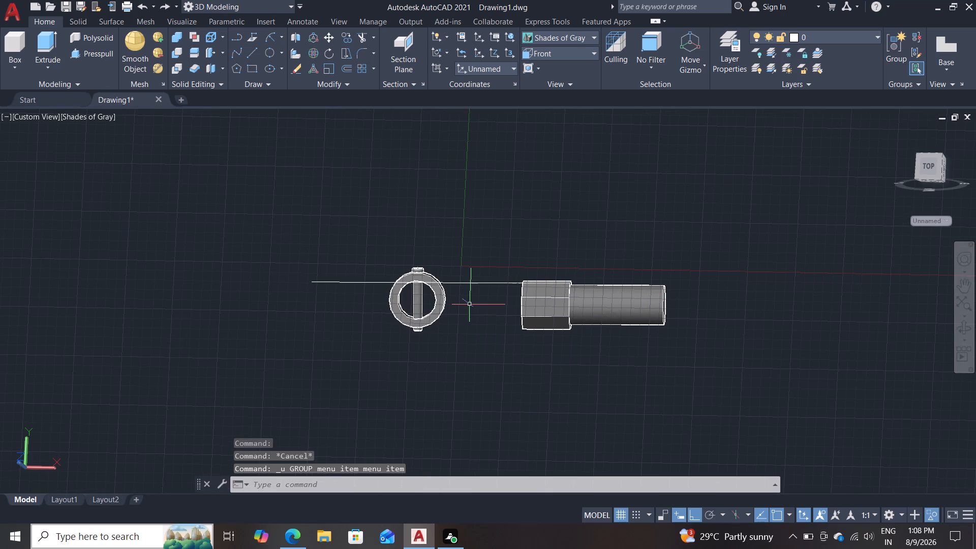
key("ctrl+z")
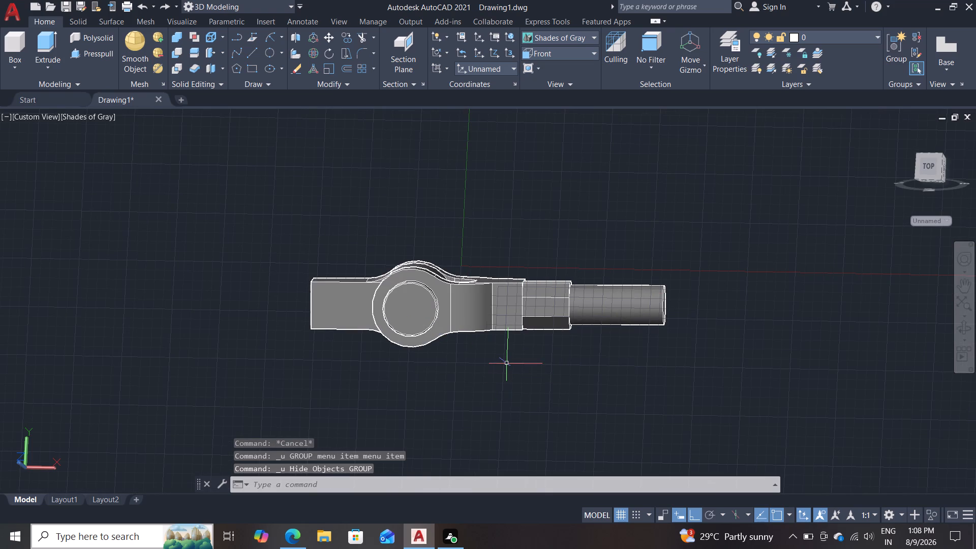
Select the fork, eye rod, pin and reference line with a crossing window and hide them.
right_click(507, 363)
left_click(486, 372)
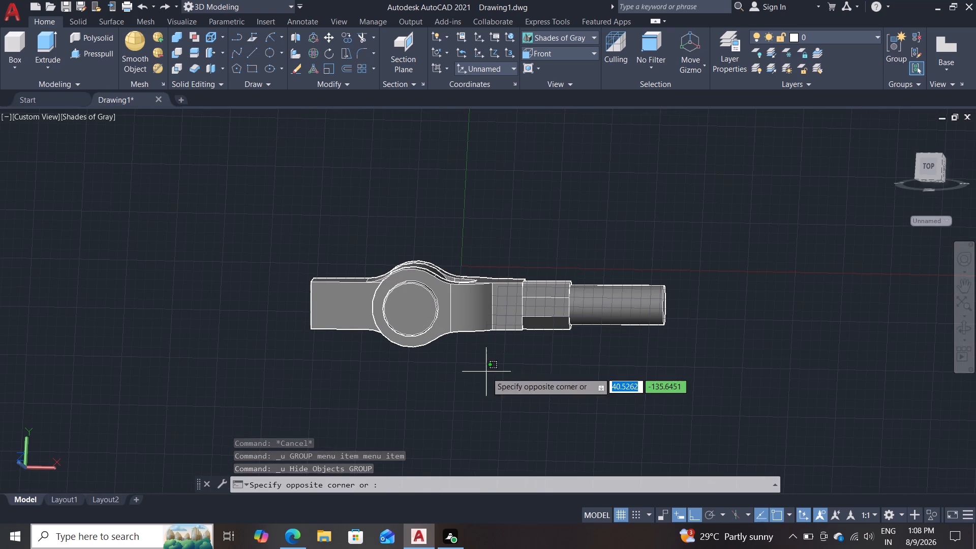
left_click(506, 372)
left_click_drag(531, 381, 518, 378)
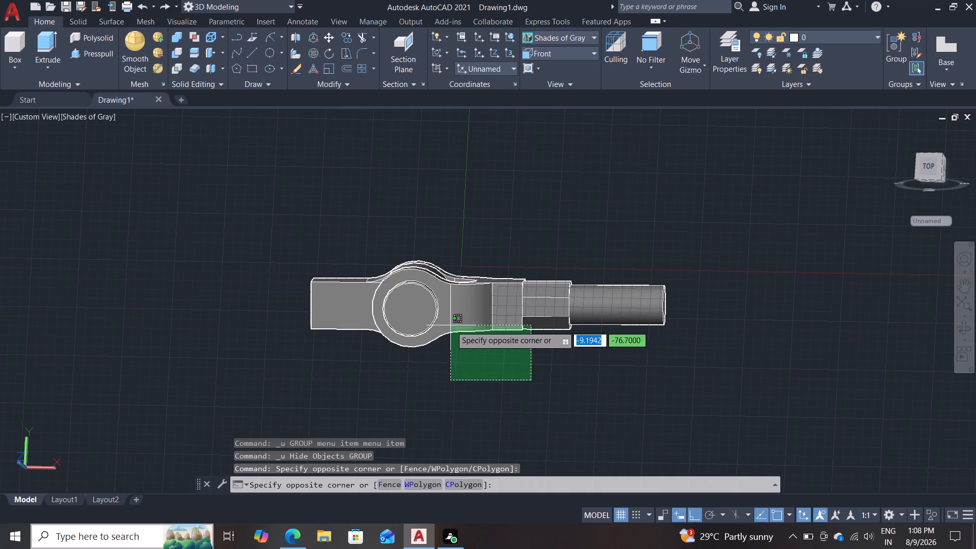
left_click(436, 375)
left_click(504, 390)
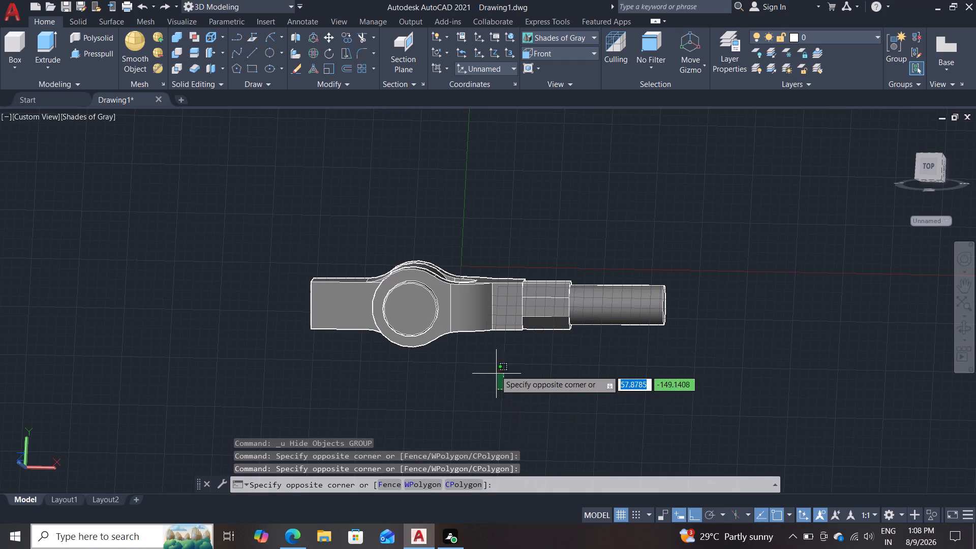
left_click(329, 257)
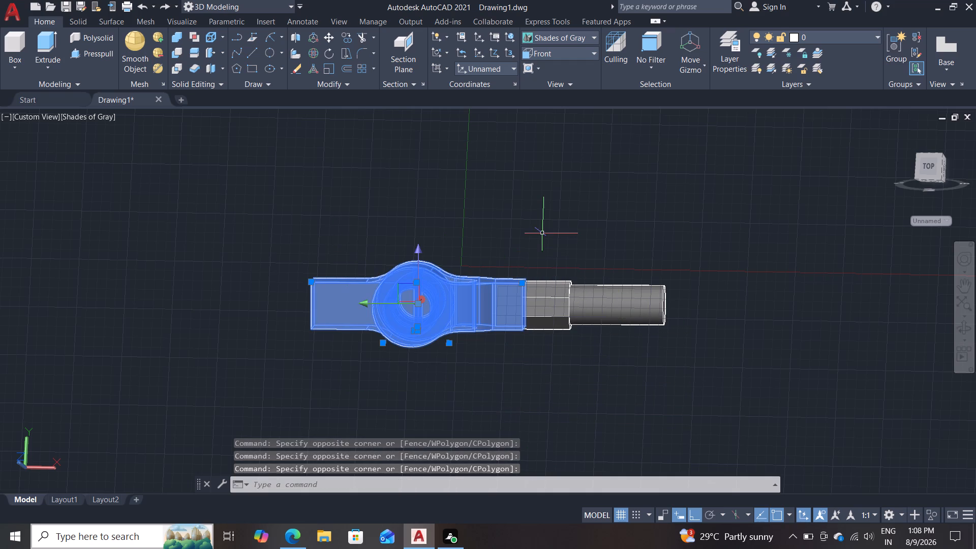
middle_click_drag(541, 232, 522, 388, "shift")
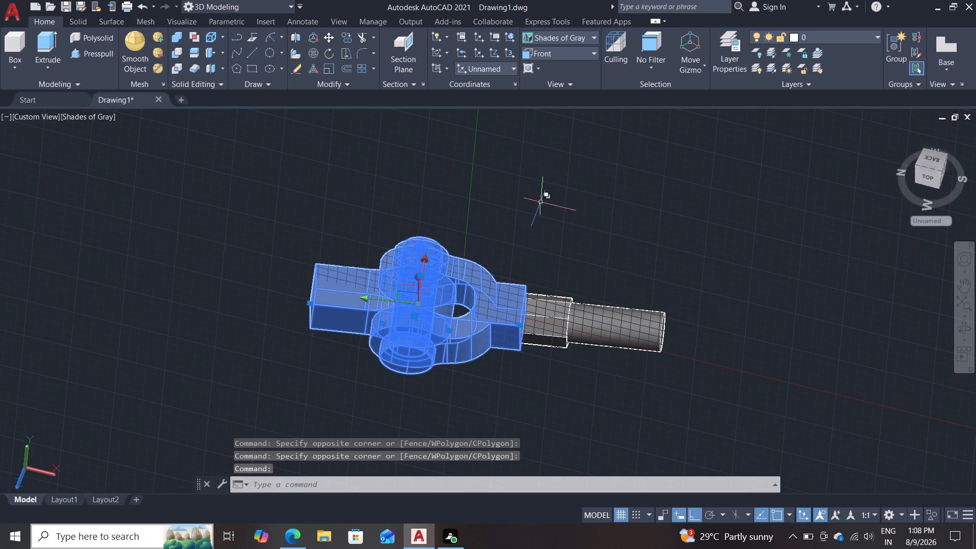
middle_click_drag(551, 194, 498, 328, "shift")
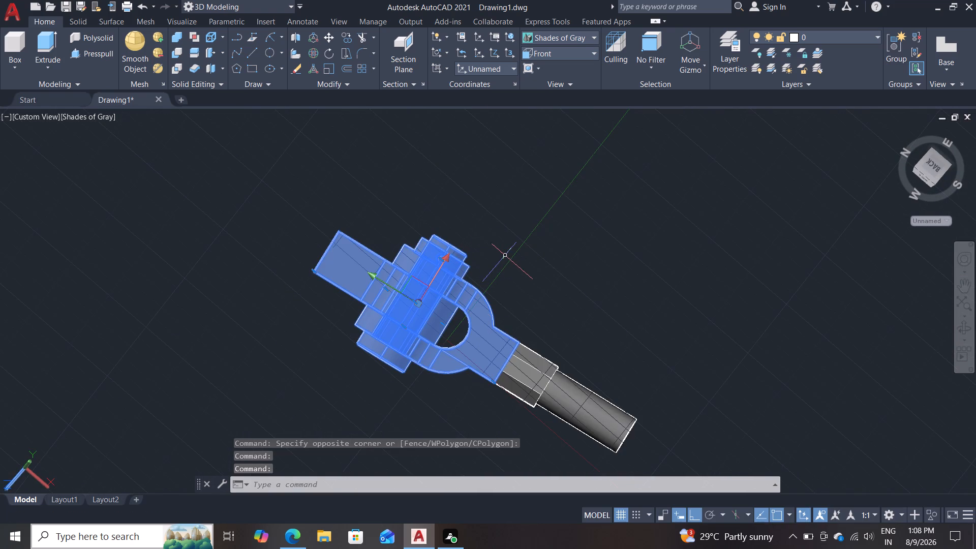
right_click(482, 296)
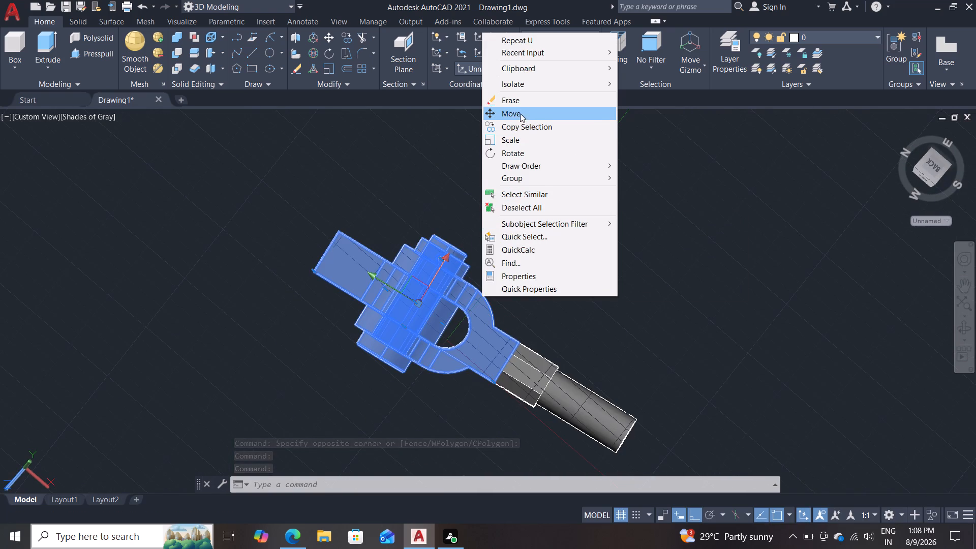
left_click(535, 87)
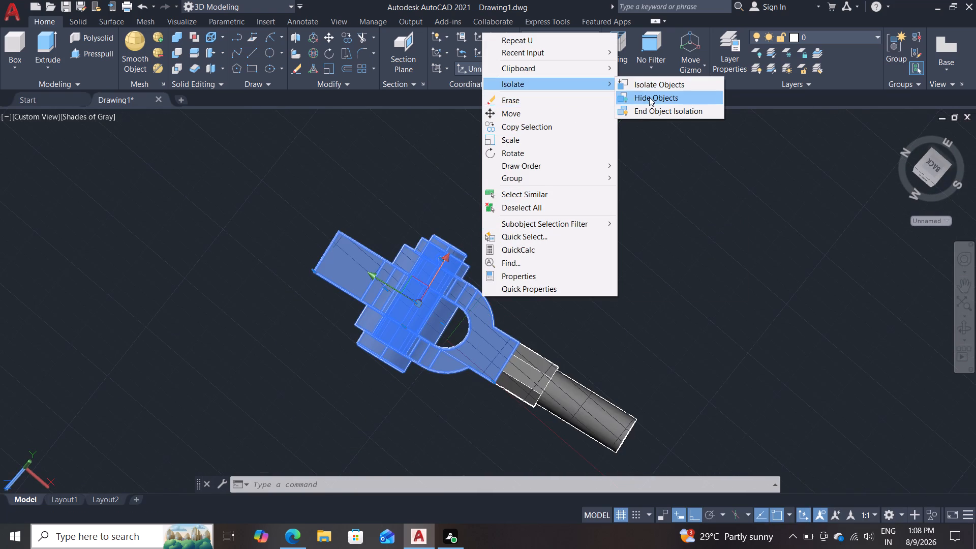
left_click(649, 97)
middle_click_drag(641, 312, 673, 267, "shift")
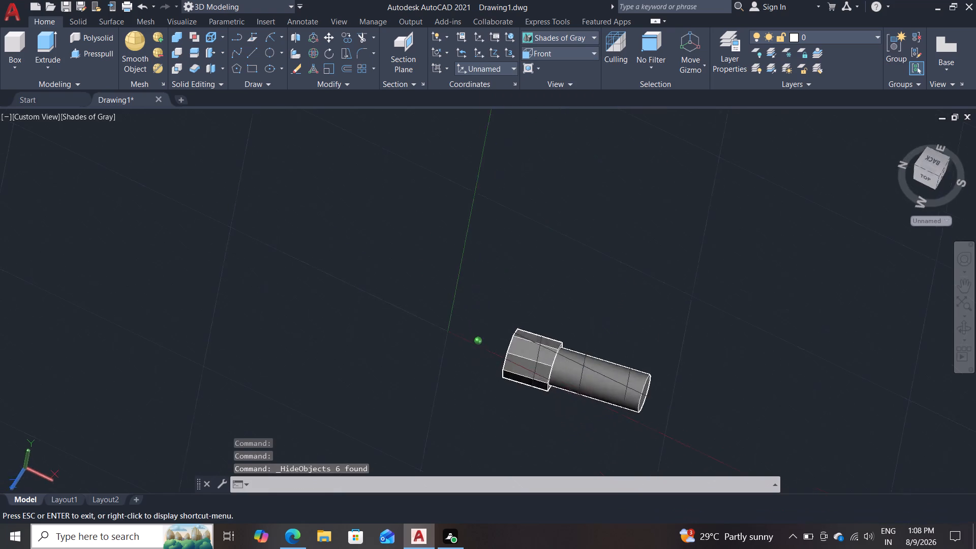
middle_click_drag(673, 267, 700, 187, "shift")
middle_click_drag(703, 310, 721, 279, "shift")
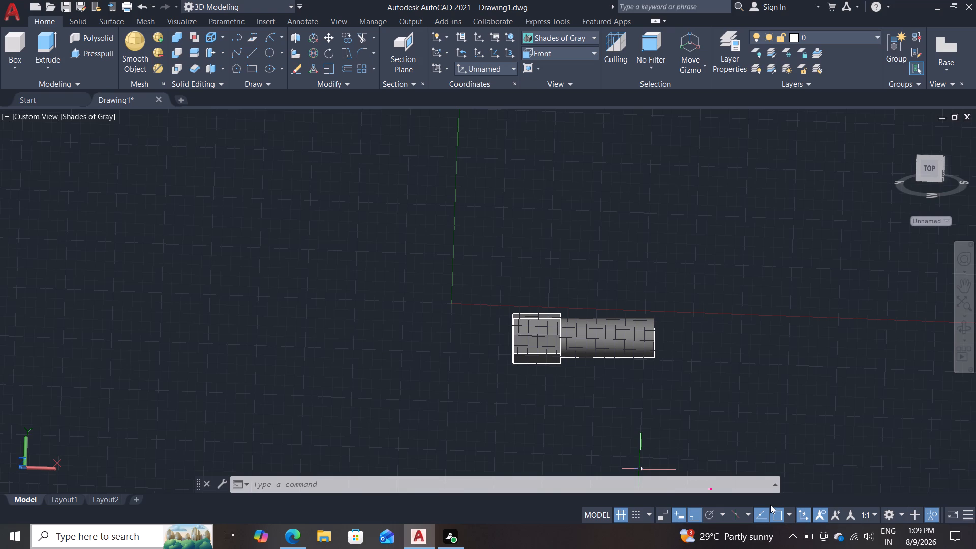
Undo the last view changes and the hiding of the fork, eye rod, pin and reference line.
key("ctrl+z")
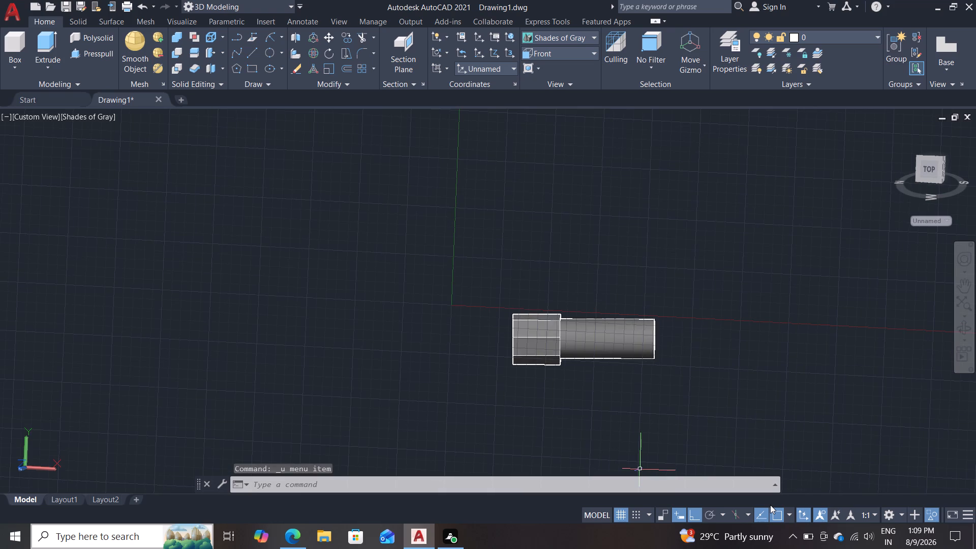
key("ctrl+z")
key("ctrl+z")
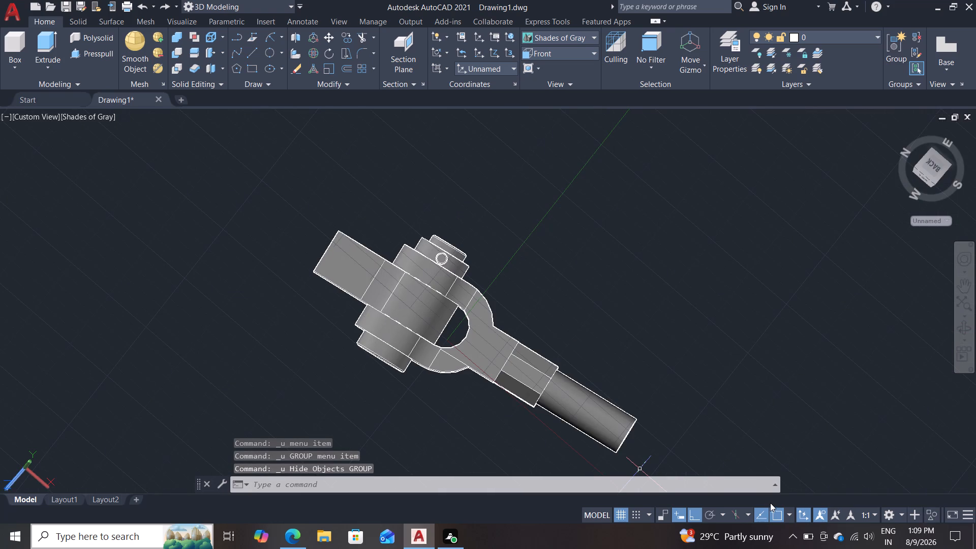
Select the fork, eye rod and pin with a crossing window and hide them, leaving the reference line and collared rod shown.
middle_click_drag(608, 264, 615, 252, "shift")
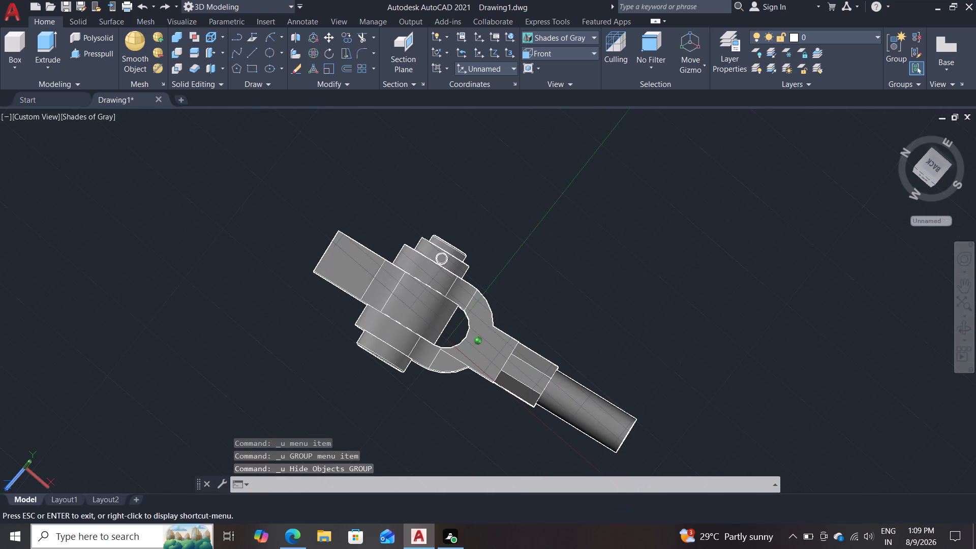
middle_click_drag(615, 252, 660, 129, "shift")
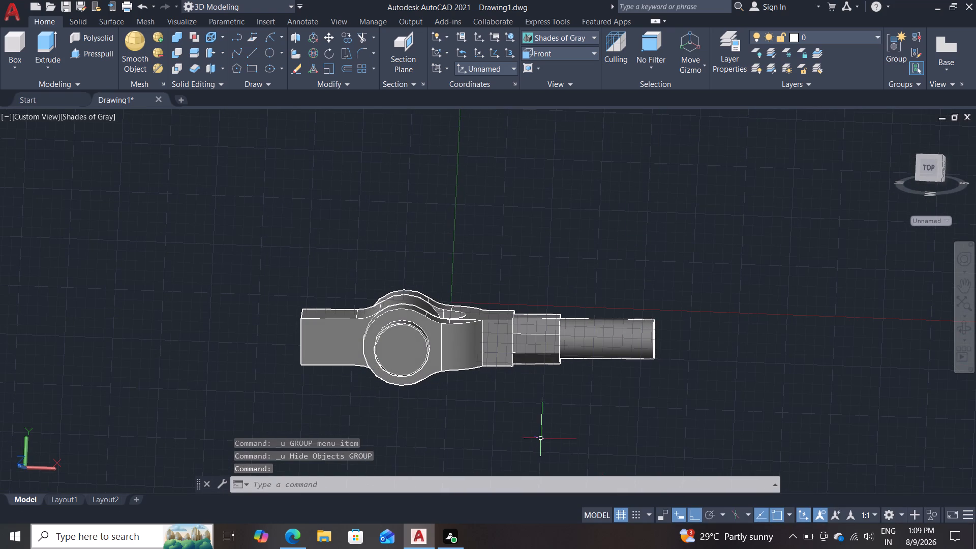
right_click(525, 419)
left_click(492, 391)
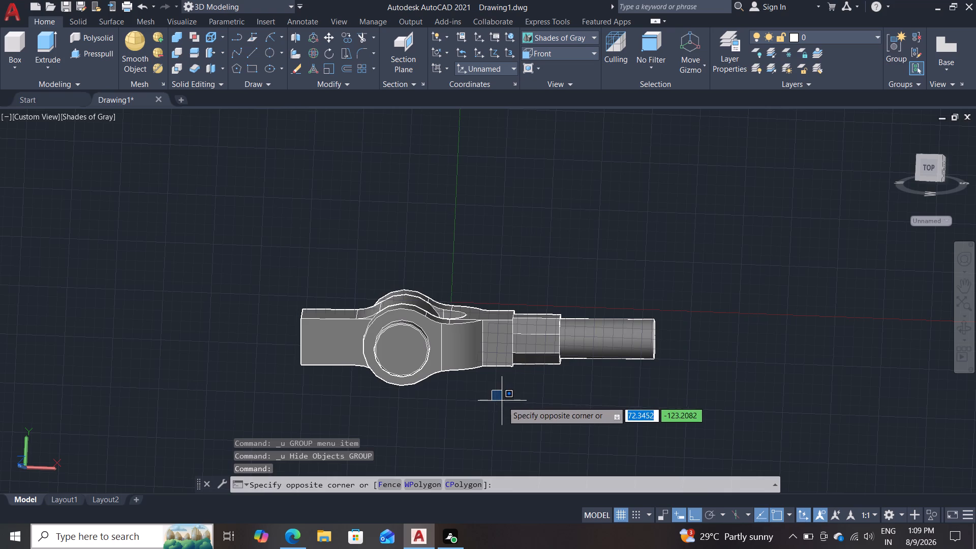
left_click_drag(502, 423, 497, 413)
left_click(522, 407)
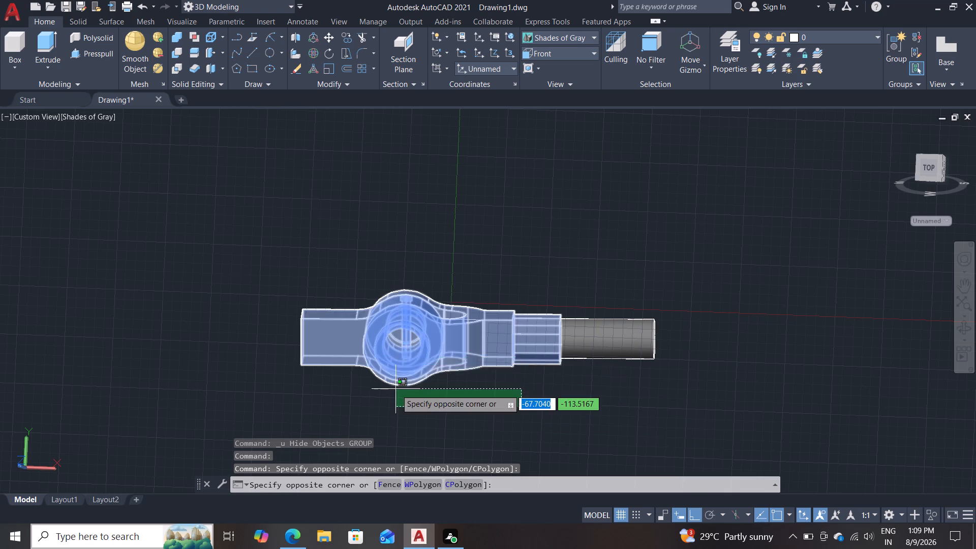
left_click(396, 389)
left_click(511, 417)
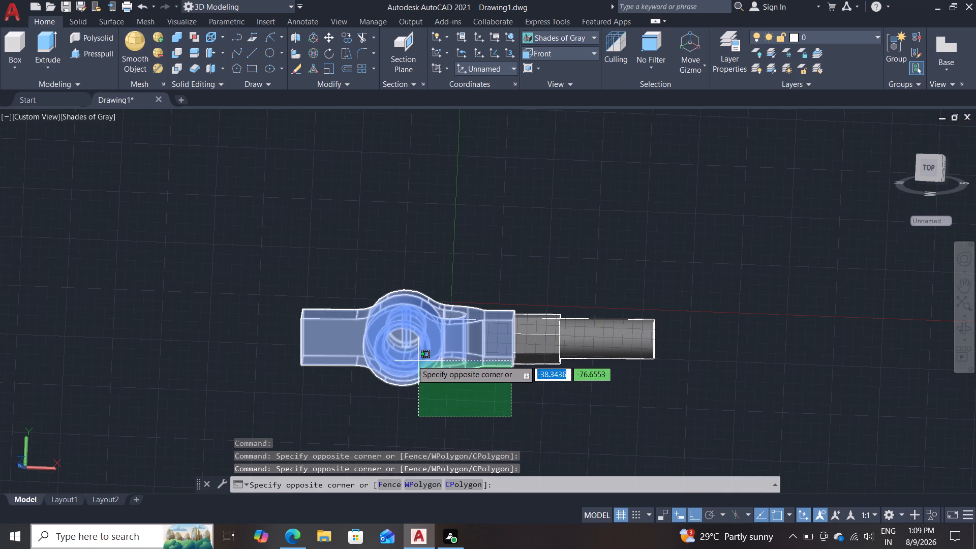
left_click(326, 352)
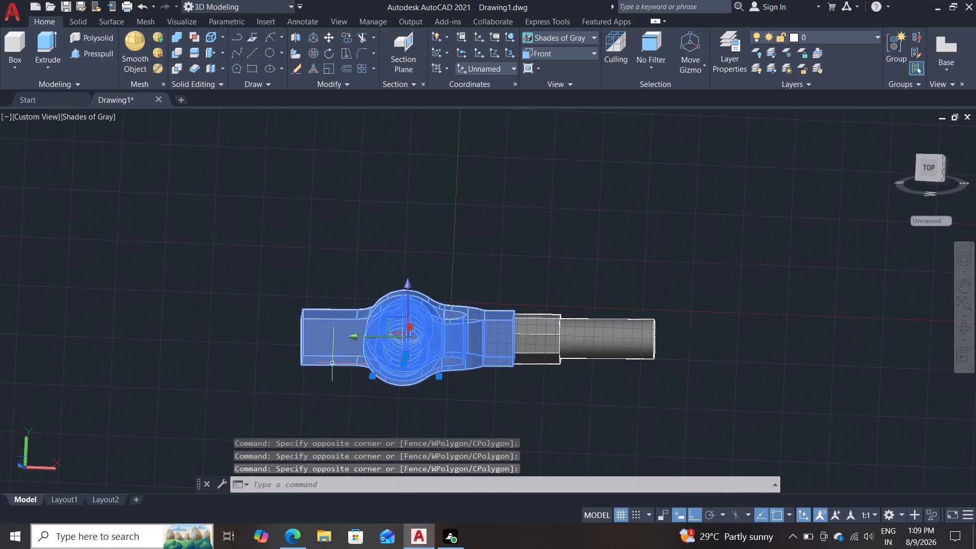
right_click(330, 380)
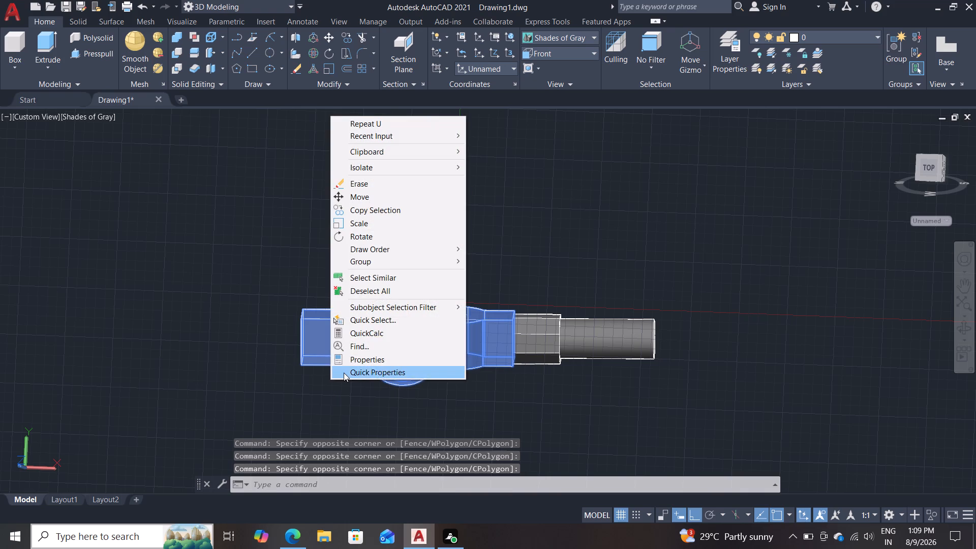
left_click(377, 169)
left_click(518, 183)
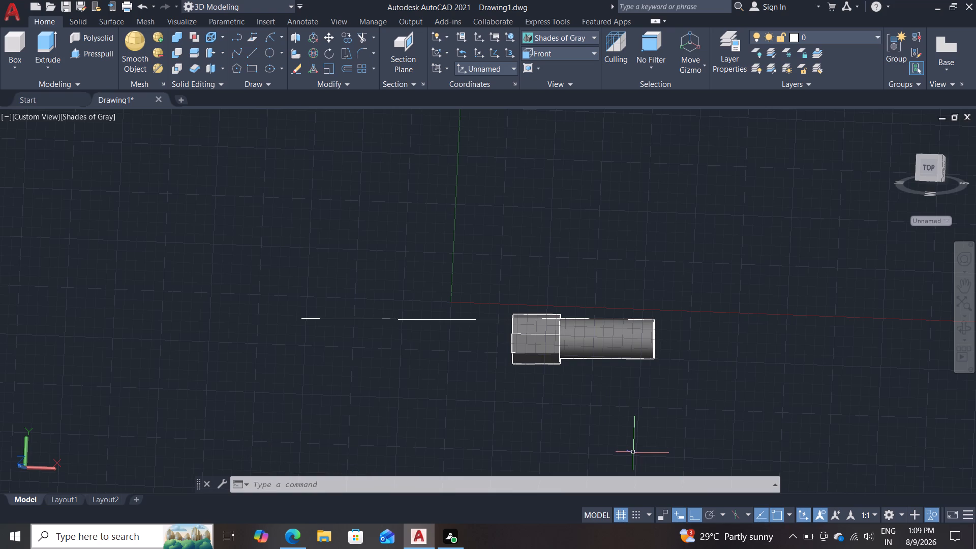
Mirror the hexagonal collar and round rod about a 90° line through the reference line's midpoint, keeping the source objects.
key("m")
key("i")
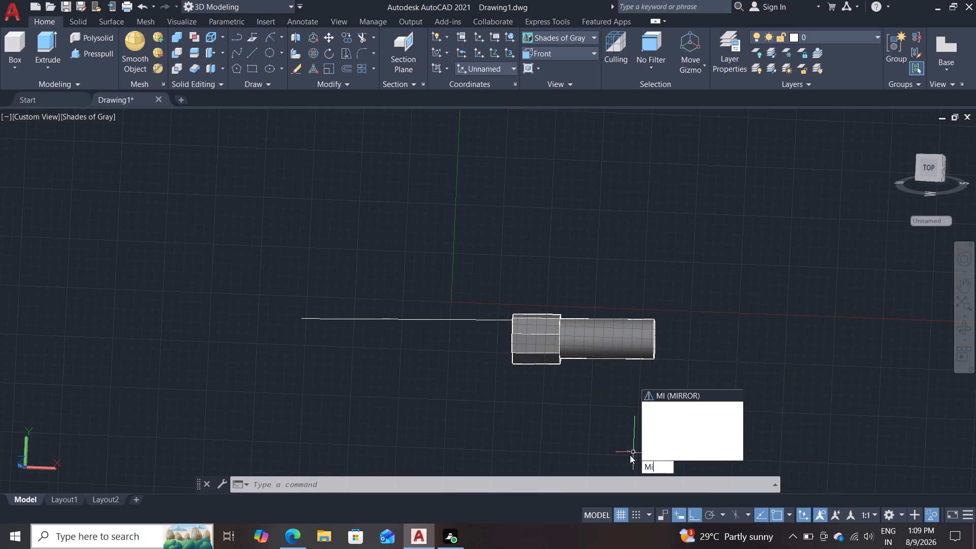
key("Return")
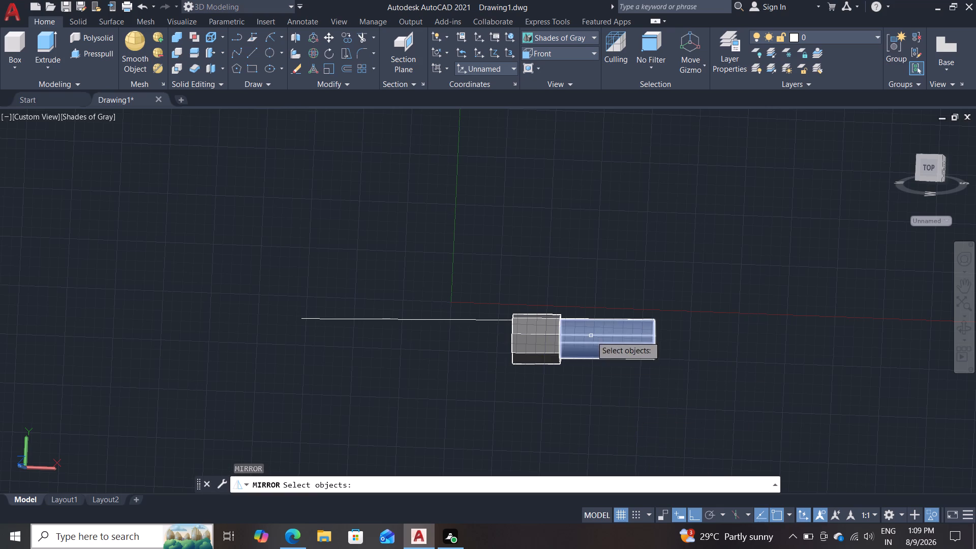
double_click(591, 336)
left_click(534, 340)
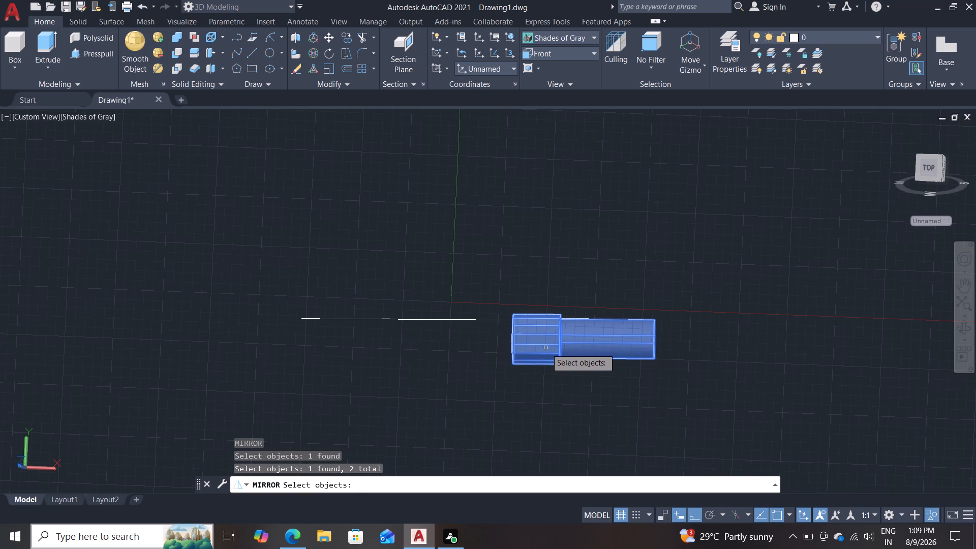
key("Return")
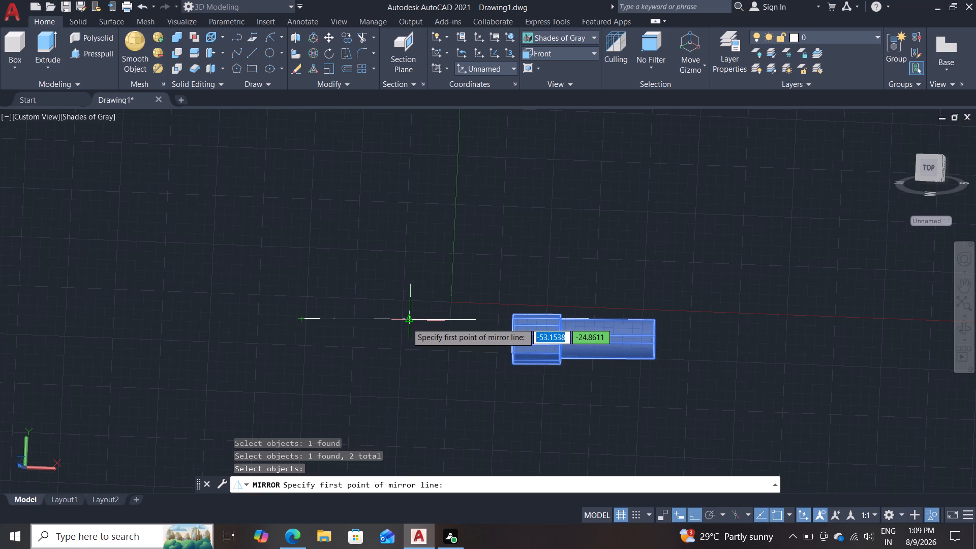
double_click(407, 323)
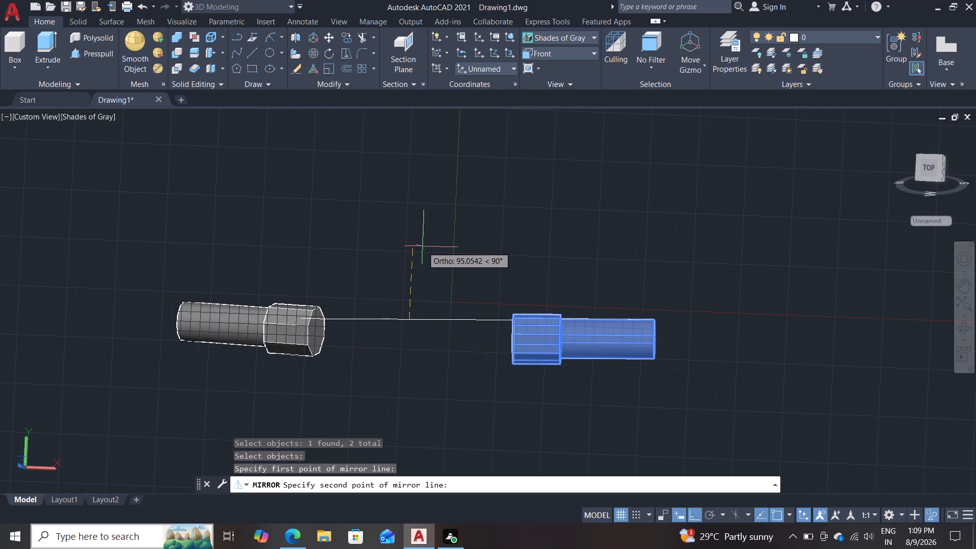
left_click(422, 247)
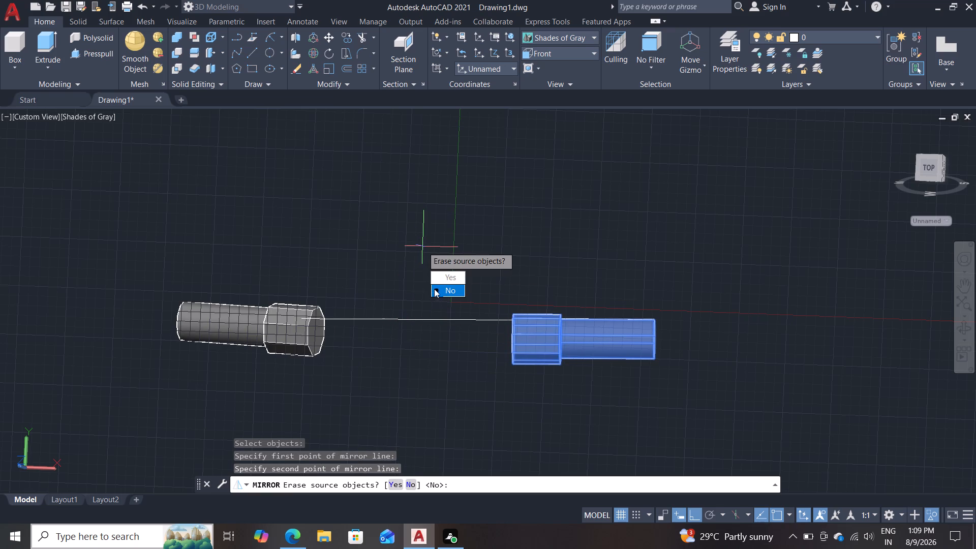
left_click(436, 290)
Erase the reference line between the two hexagonal collars.
middle_click_drag(436, 225, 434, 368, "shift")
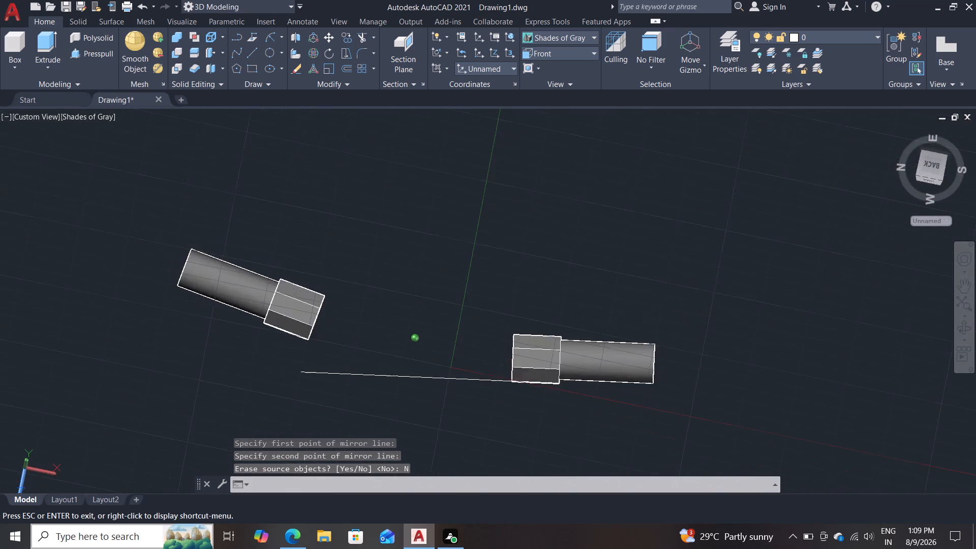
middle_click_drag(434, 368, 525, 281, "shift")
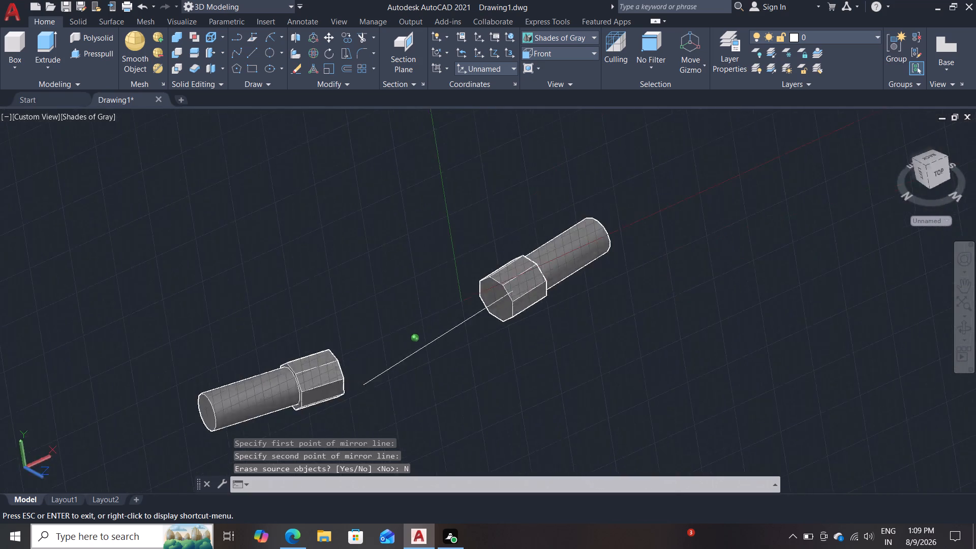
middle_click_drag(525, 281, 516, 277, "shift")
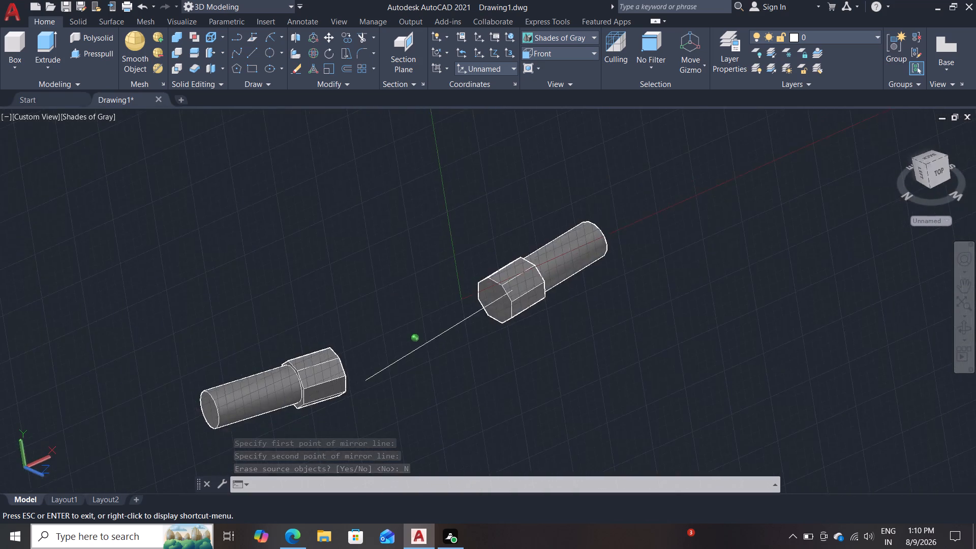
middle_click_drag(516, 277, 449, 245, "shift")
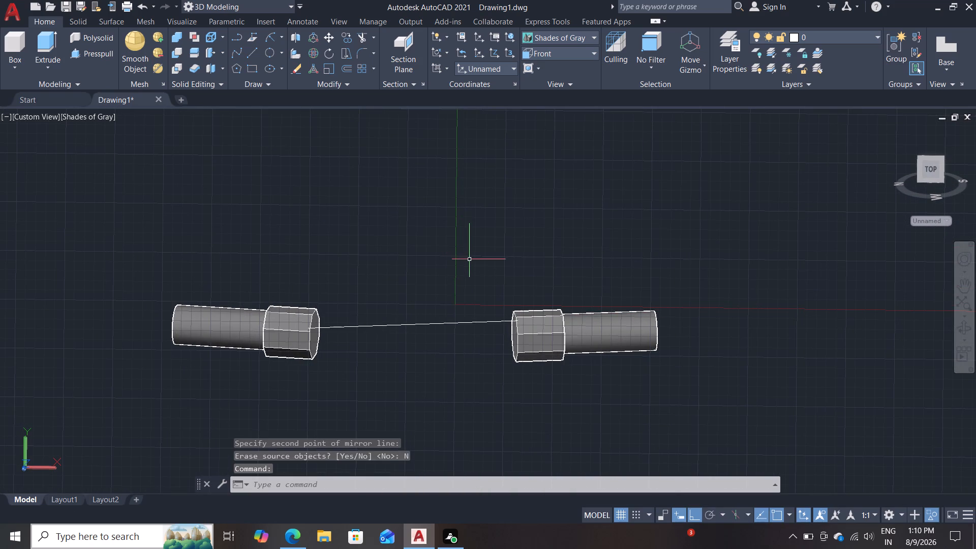
scroll(433, 394, "up", 1)
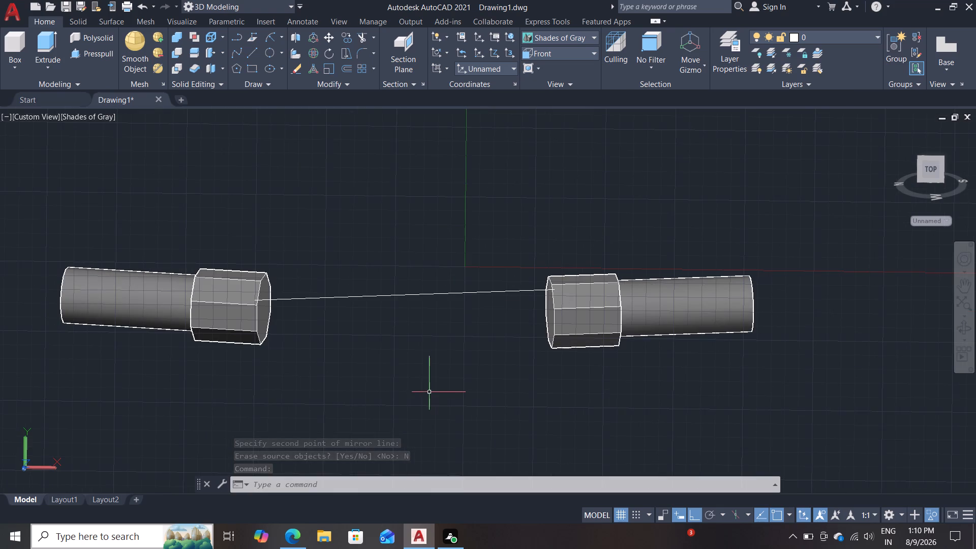
middle_click_drag(419, 374, 374, 367)
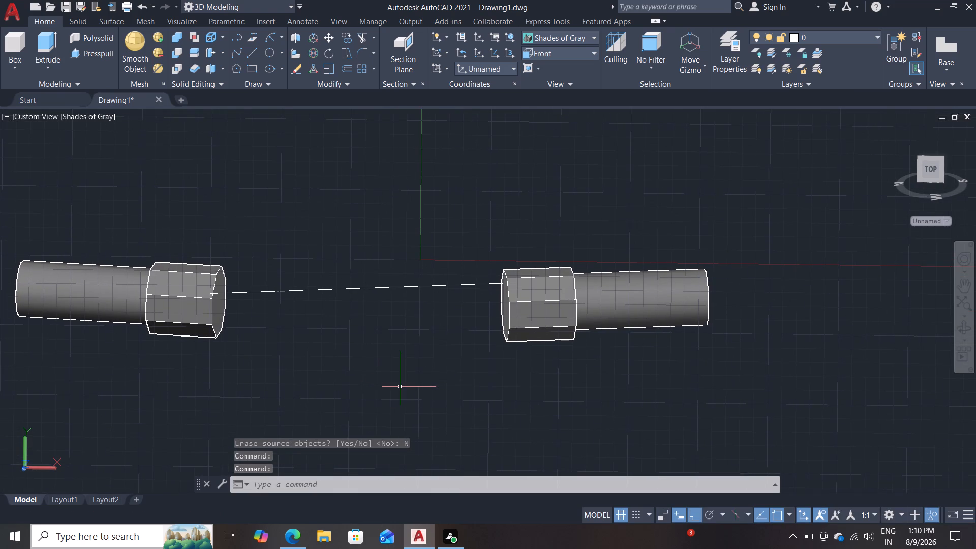
double_click(394, 286)
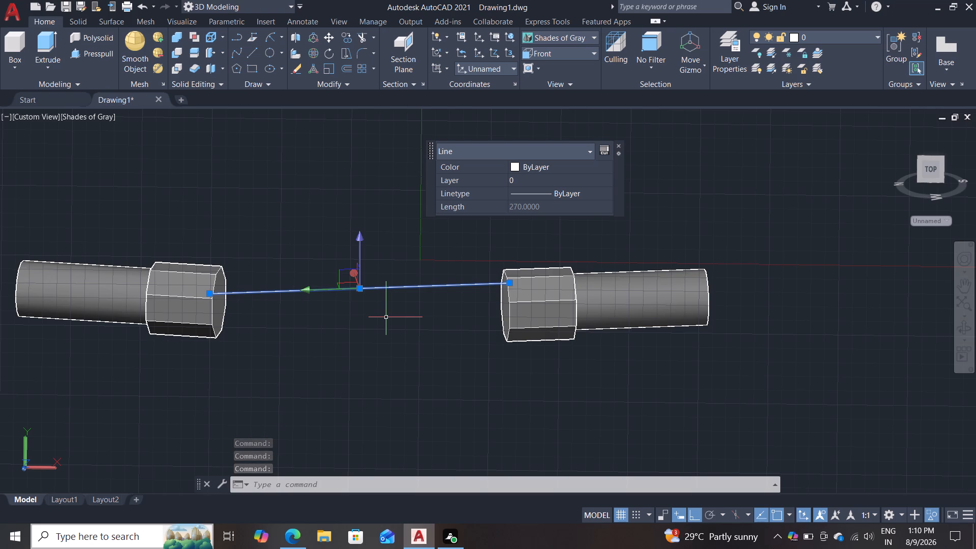
key("Delete")
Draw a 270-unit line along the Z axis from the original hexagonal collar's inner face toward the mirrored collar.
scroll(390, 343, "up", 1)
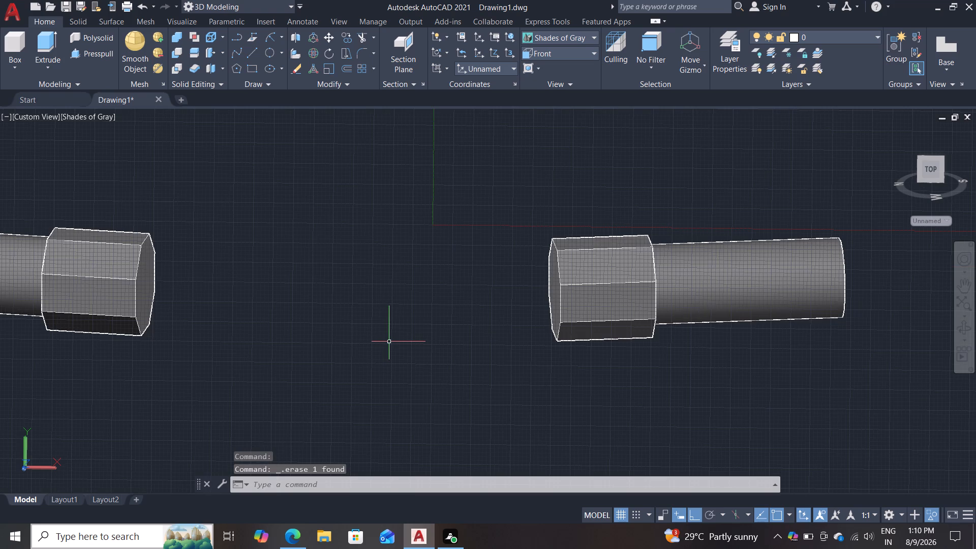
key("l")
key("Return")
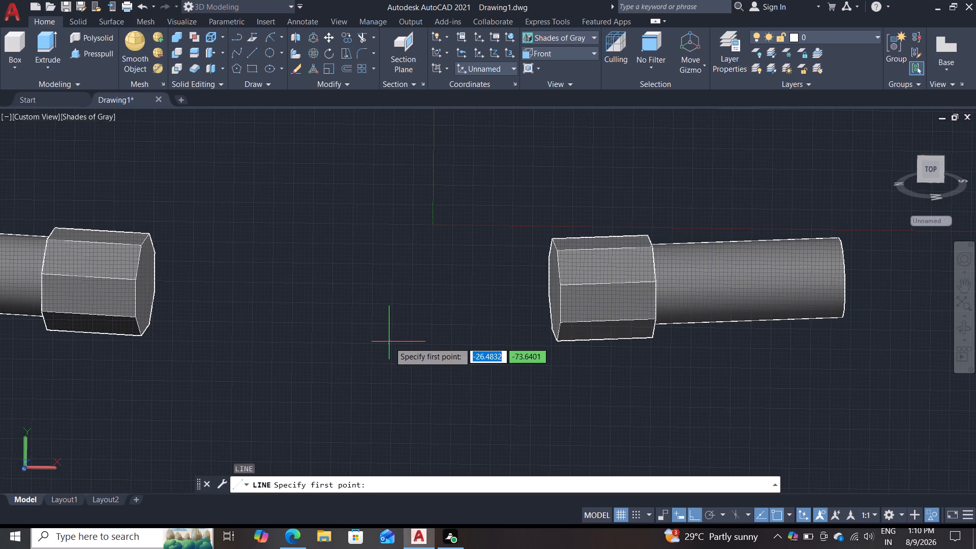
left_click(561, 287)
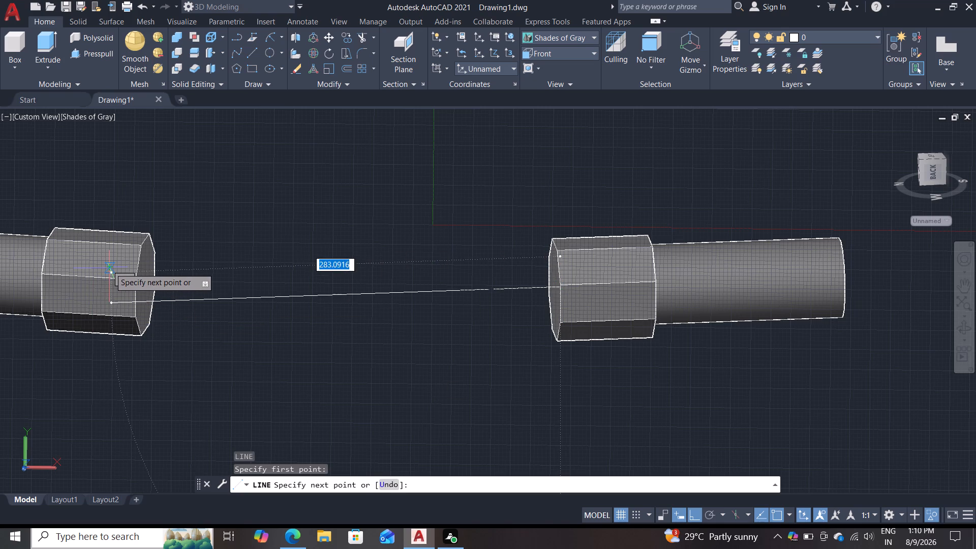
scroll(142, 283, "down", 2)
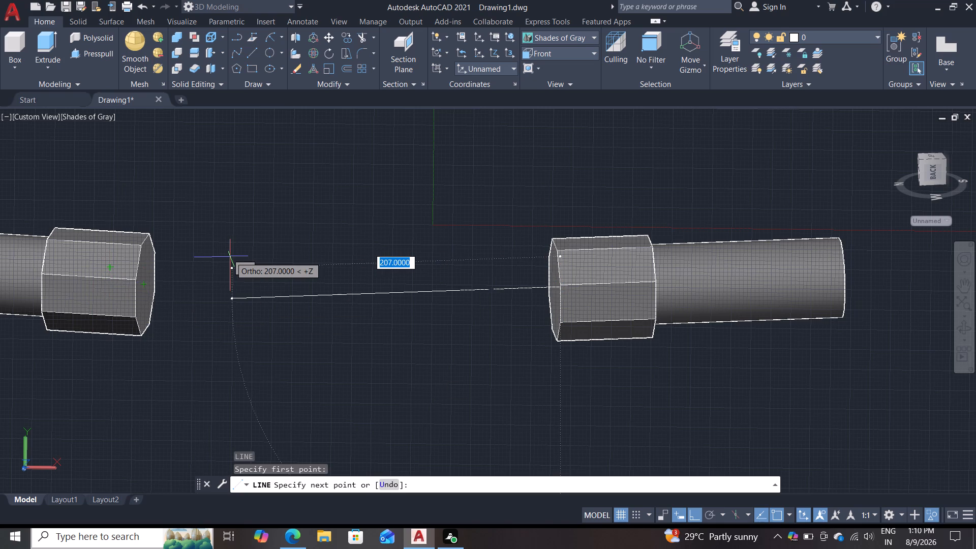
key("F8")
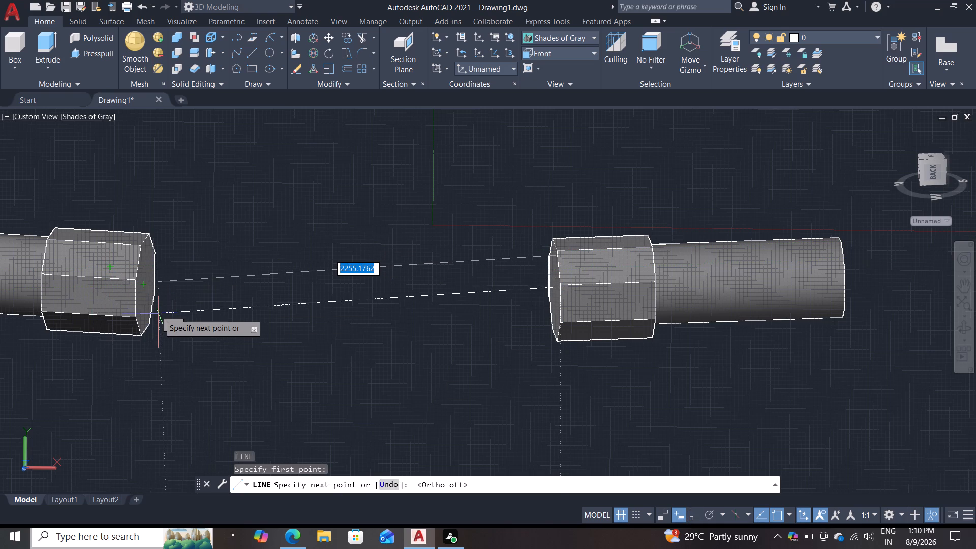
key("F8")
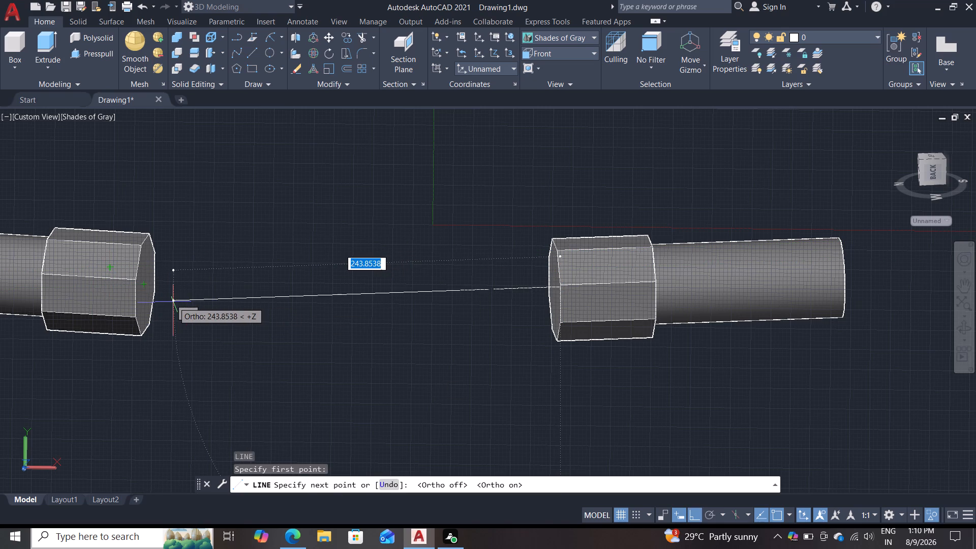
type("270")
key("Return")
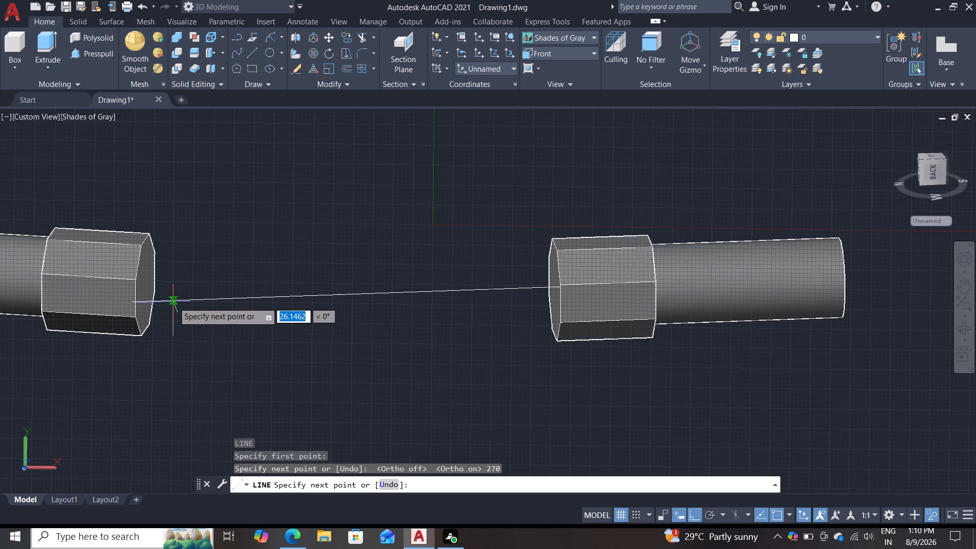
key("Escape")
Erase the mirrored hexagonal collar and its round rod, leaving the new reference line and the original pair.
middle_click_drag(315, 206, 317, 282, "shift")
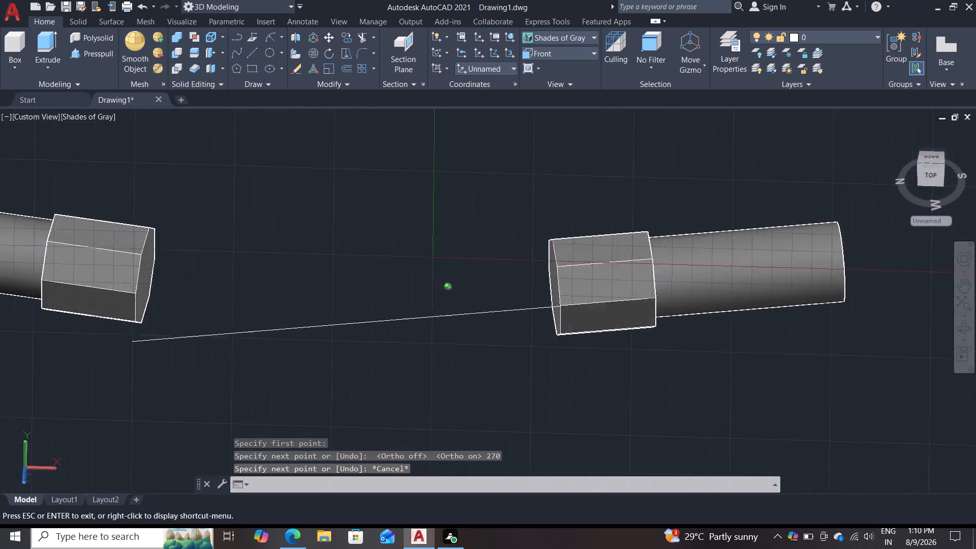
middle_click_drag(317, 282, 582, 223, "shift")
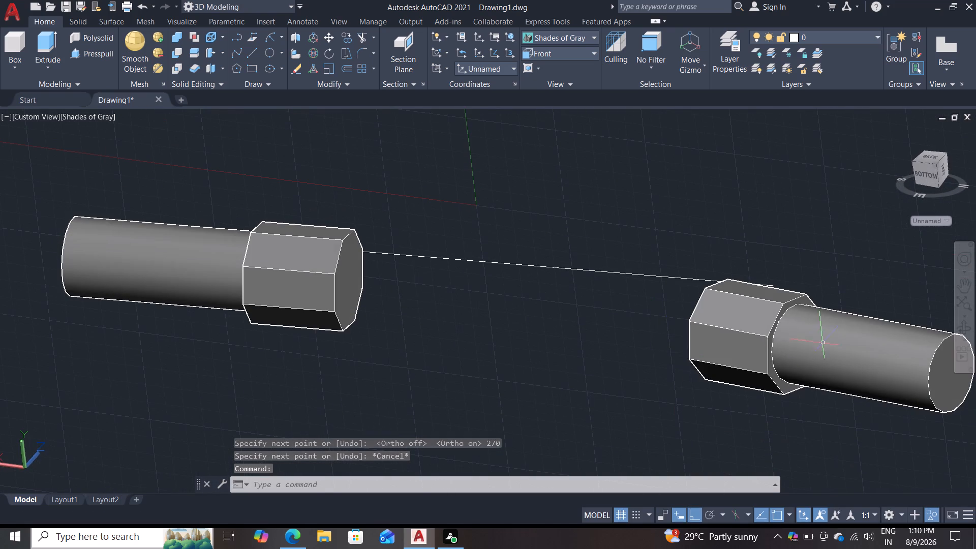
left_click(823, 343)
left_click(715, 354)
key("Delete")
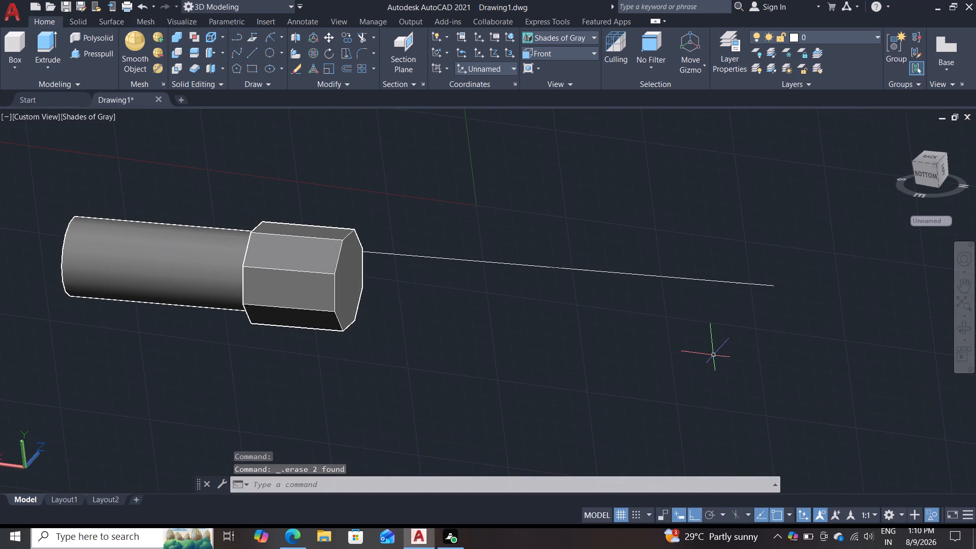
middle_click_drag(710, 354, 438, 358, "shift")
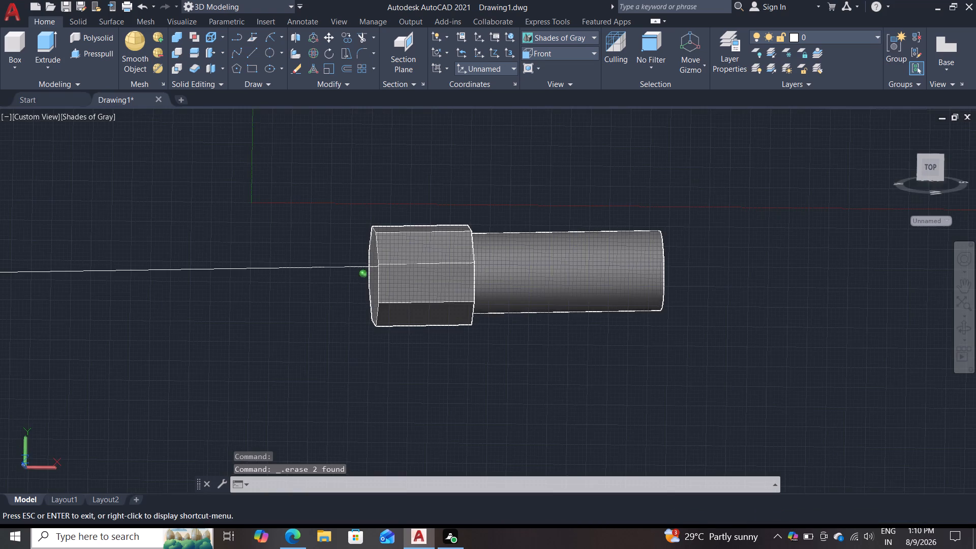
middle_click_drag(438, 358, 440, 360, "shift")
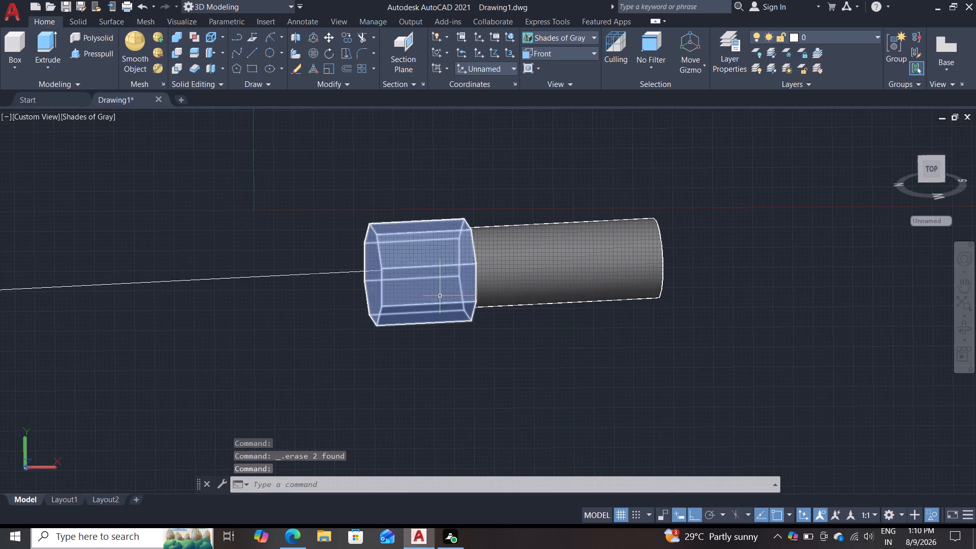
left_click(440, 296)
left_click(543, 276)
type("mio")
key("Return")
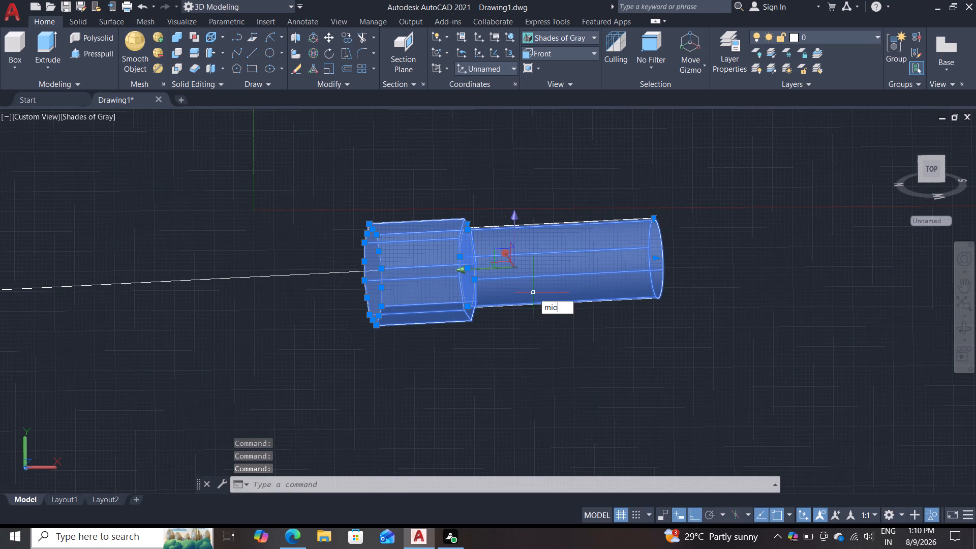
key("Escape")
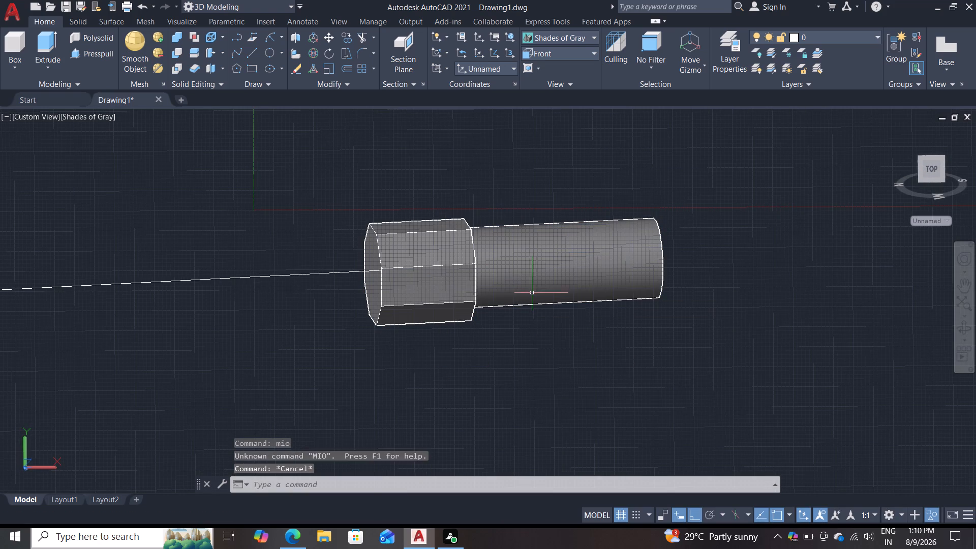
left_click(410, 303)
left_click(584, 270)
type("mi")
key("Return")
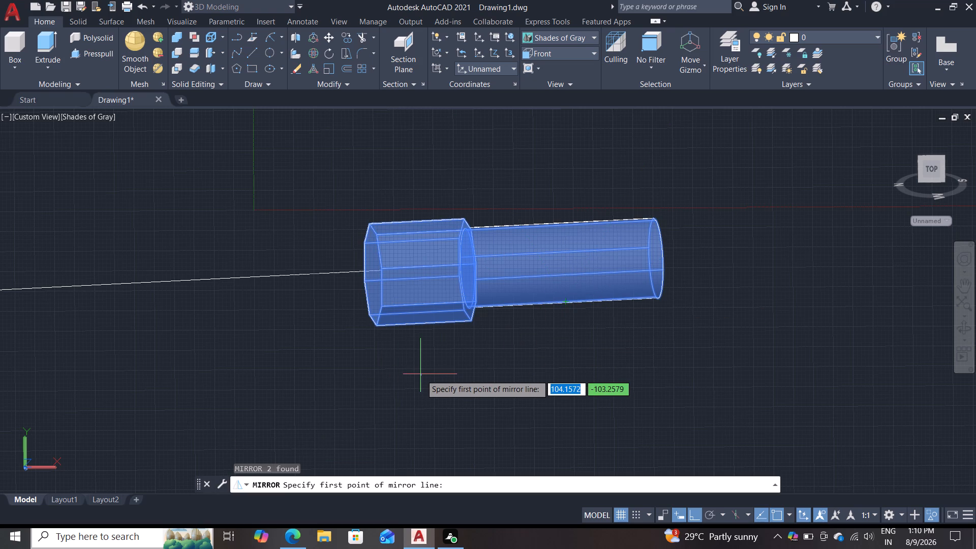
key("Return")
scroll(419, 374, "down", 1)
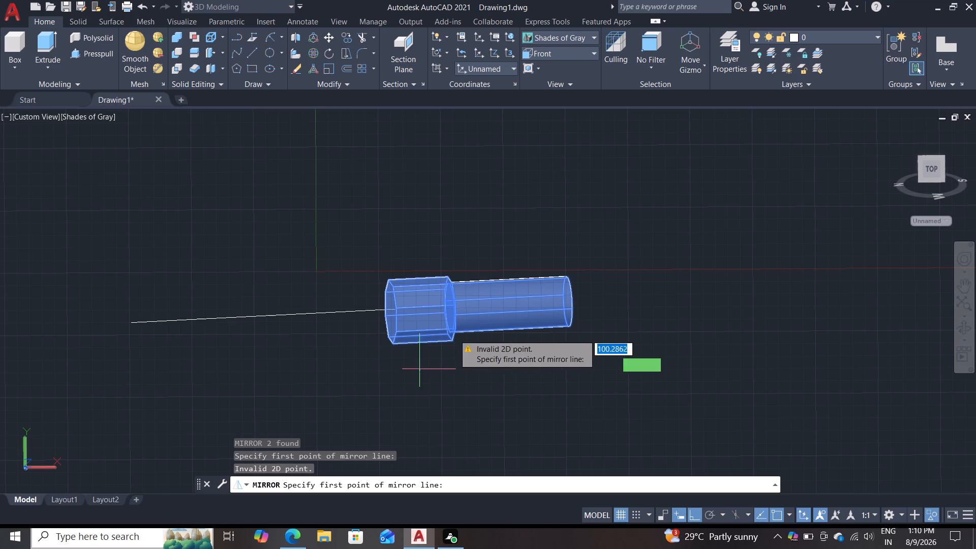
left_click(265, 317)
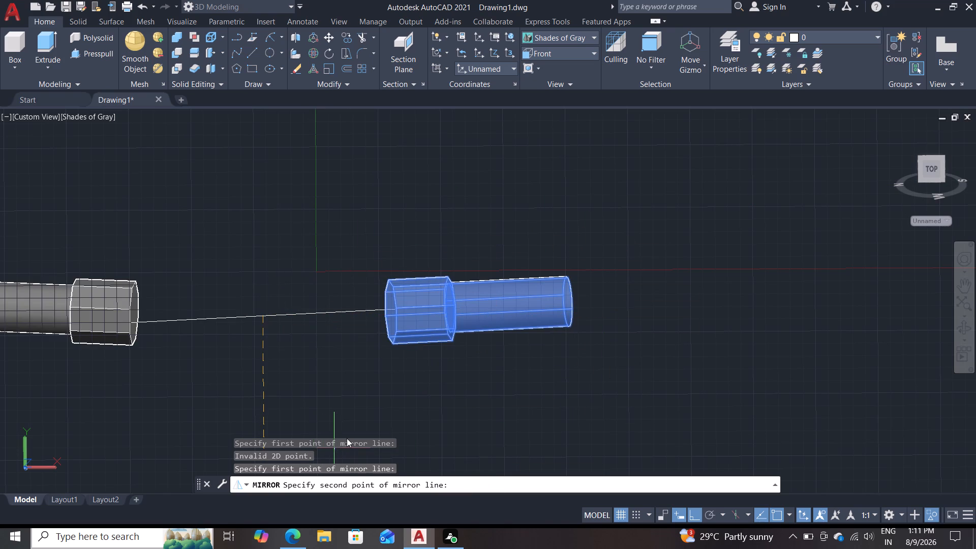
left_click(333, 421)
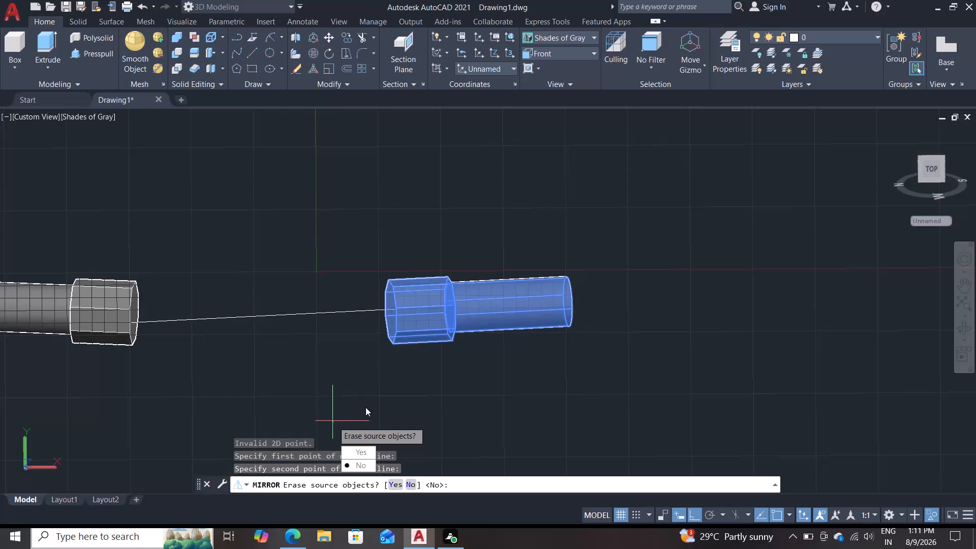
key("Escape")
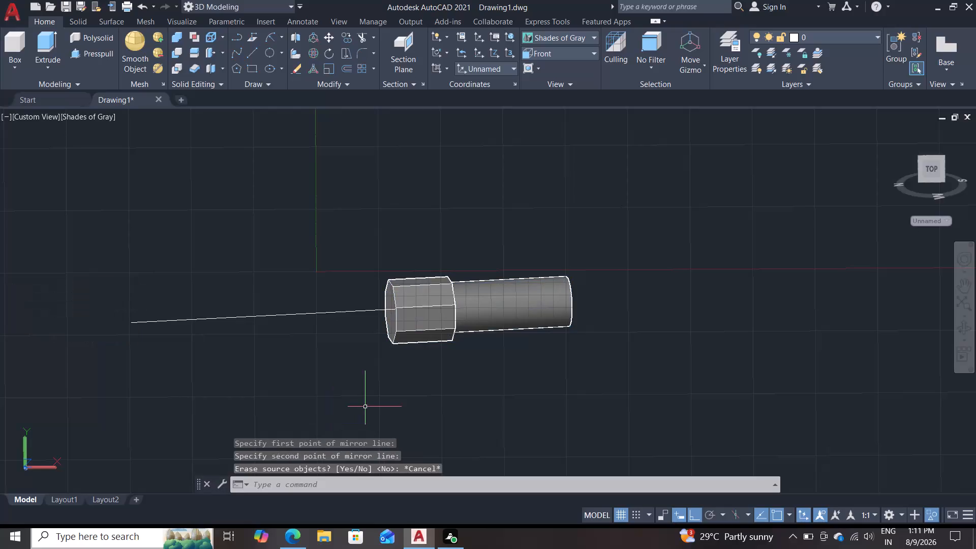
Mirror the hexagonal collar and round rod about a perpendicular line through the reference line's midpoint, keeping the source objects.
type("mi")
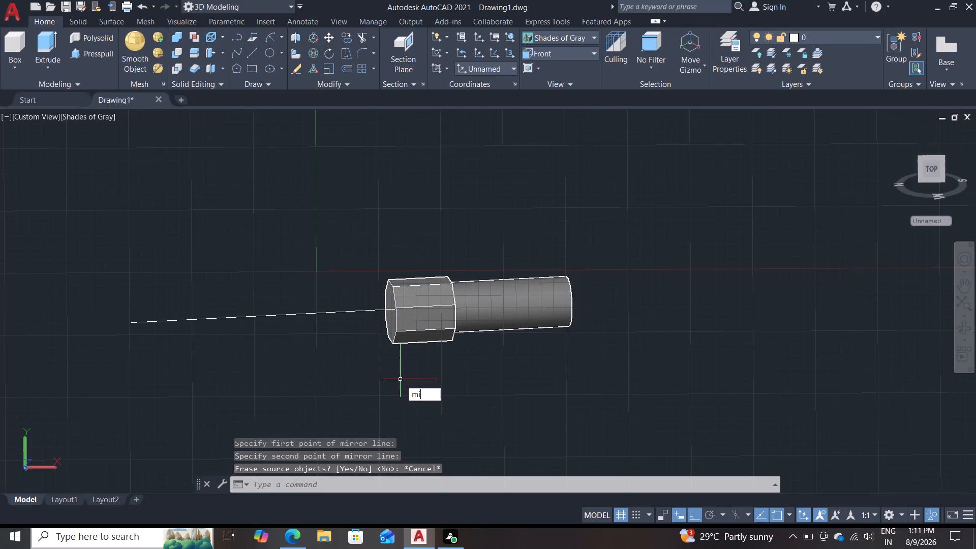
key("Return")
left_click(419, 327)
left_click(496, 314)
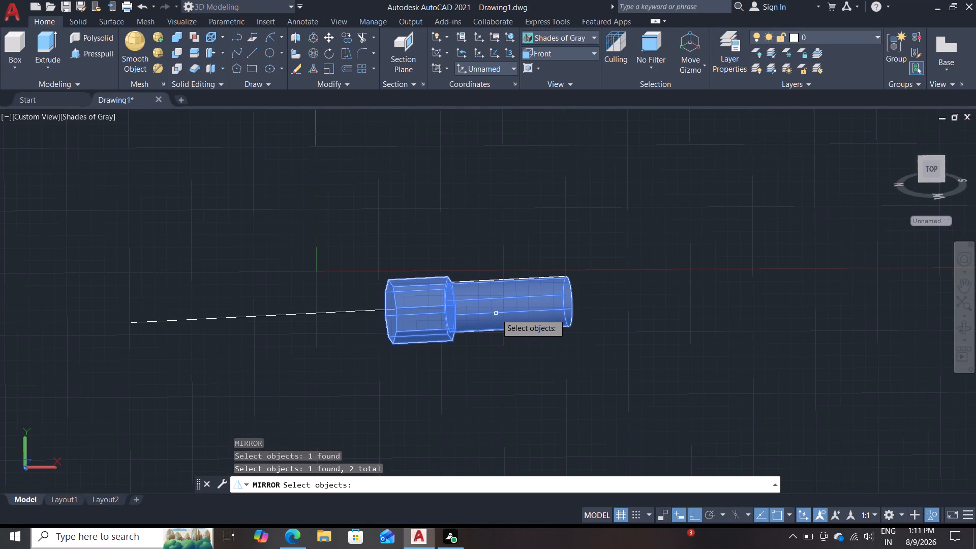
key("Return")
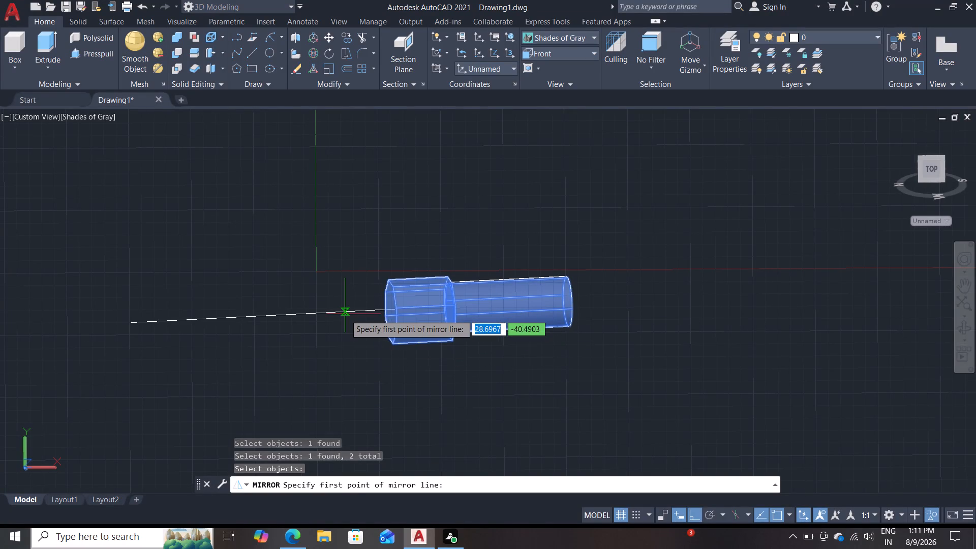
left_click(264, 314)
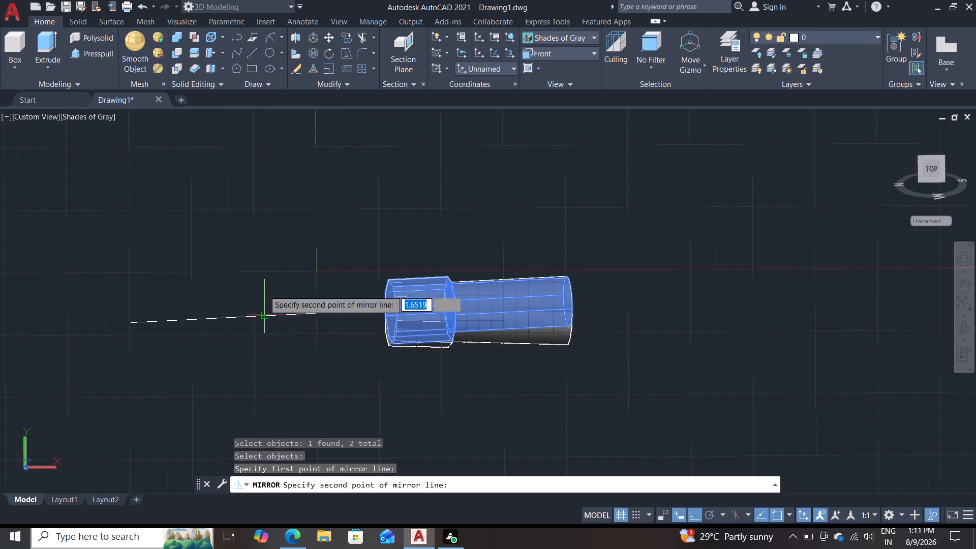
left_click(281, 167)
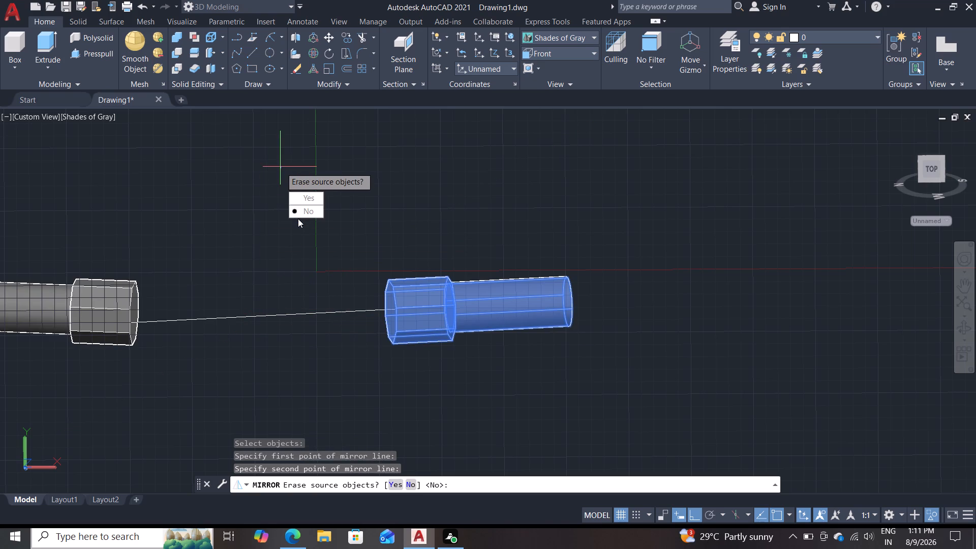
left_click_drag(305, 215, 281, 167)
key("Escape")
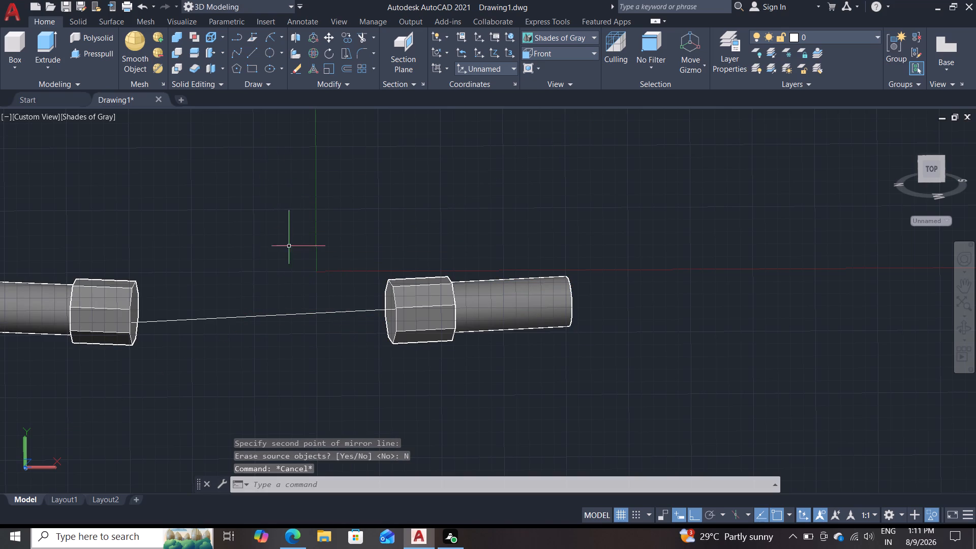
Examine from several angles how the mirrored collar and rod align with the reference line and the original pair.
middle_click_drag(282, 224, 223, 317, "shift")
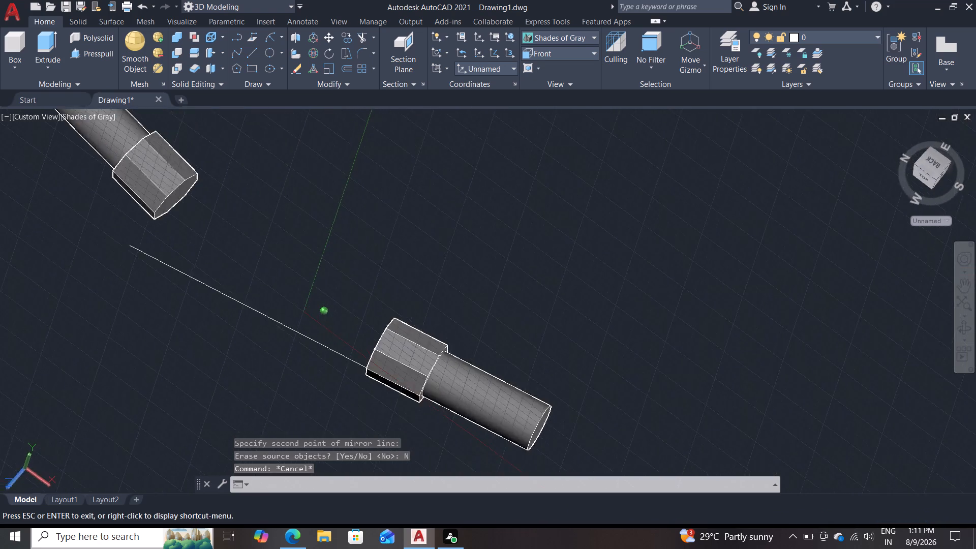
middle_click_drag(223, 317, 550, 241, "shift")
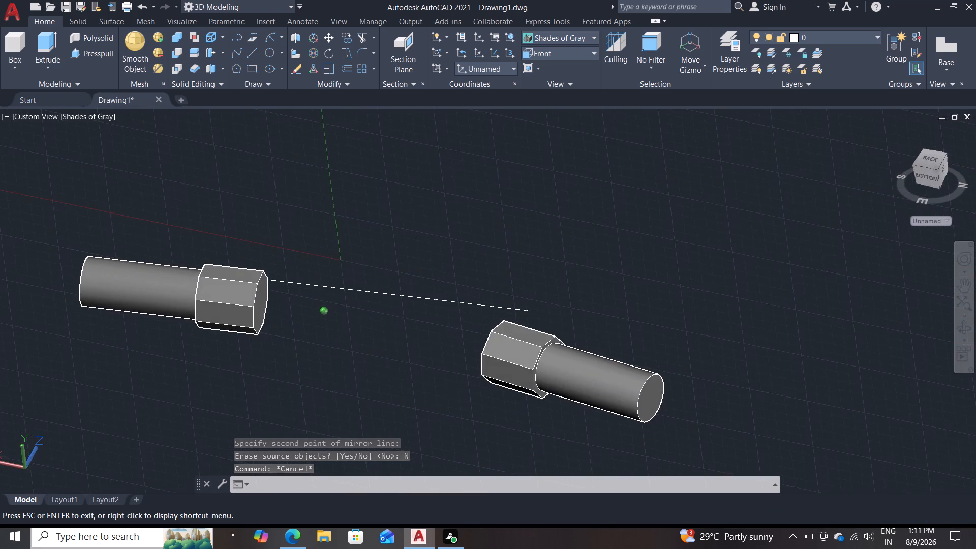
middle_click_drag(550, 241, 406, 247, "shift")
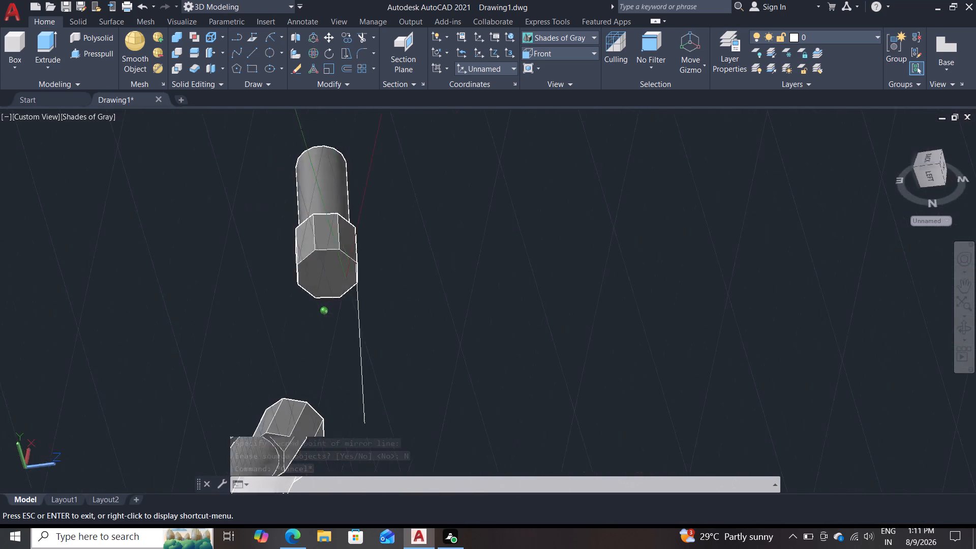
middle_click_drag(406, 247, 338, 191, "shift")
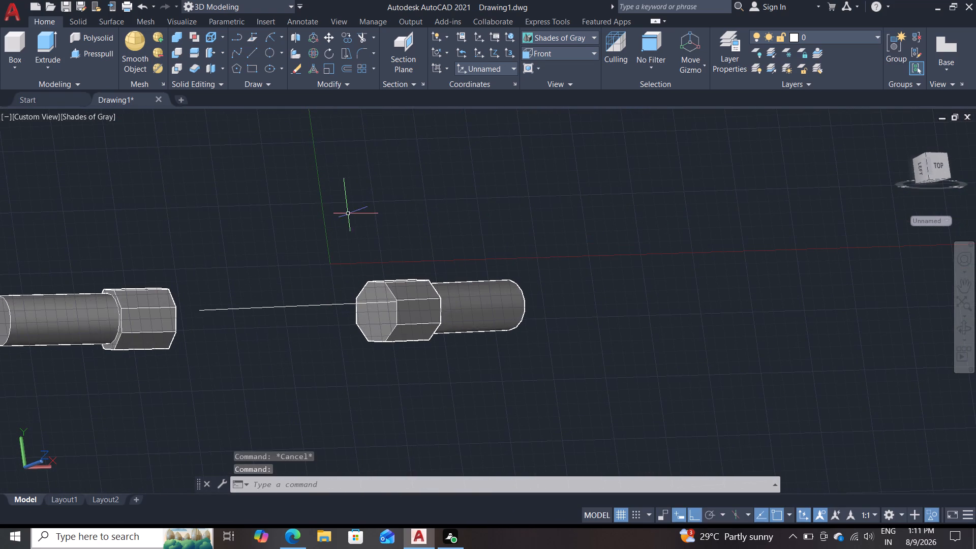
scroll(347, 215, "down", 2)
scroll(347, 215, "up", 2)
middle_click_drag(343, 214, 255, 301, "shift")
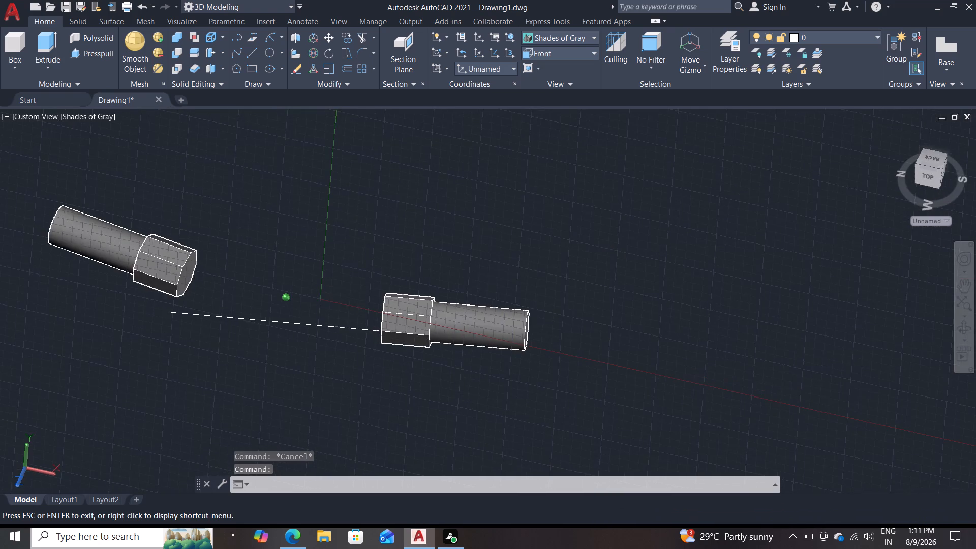
middle_click_drag(255, 301, 274, 241, "shift")
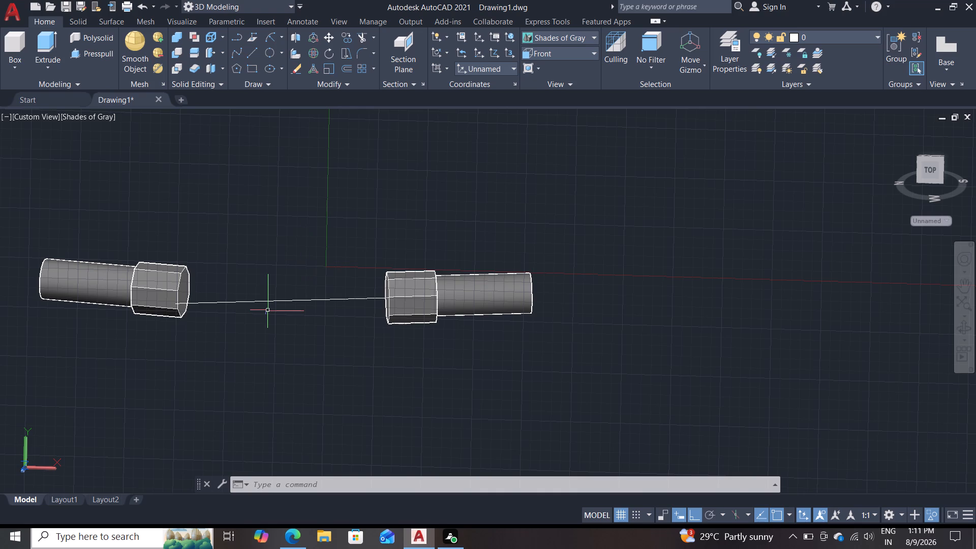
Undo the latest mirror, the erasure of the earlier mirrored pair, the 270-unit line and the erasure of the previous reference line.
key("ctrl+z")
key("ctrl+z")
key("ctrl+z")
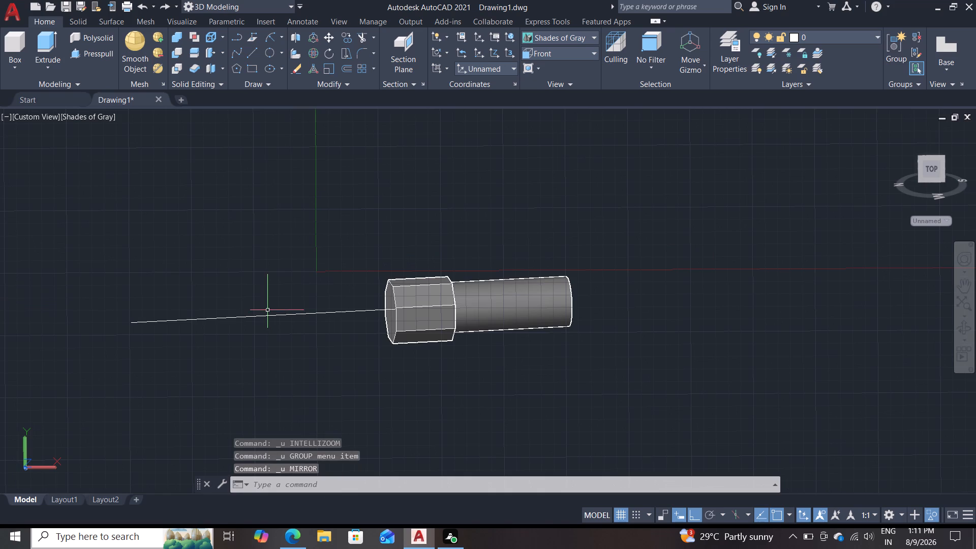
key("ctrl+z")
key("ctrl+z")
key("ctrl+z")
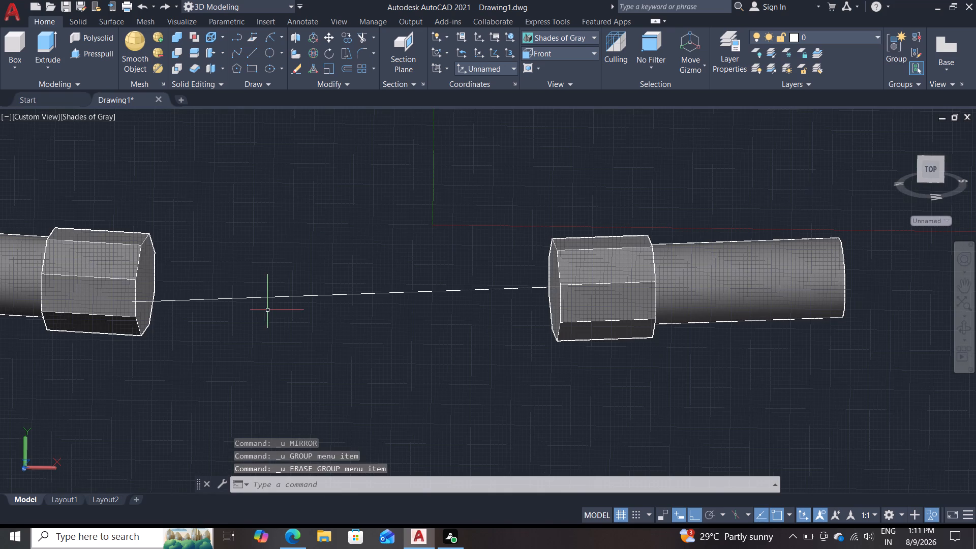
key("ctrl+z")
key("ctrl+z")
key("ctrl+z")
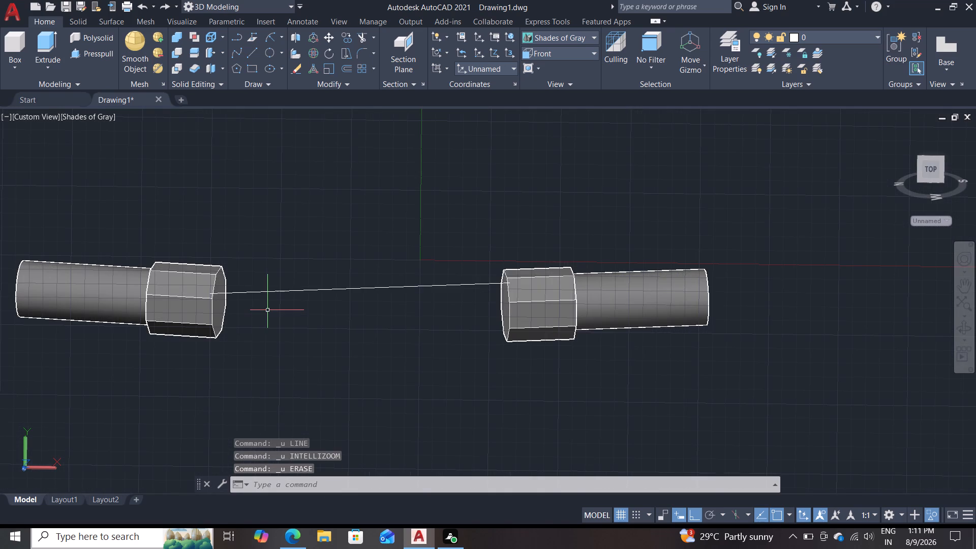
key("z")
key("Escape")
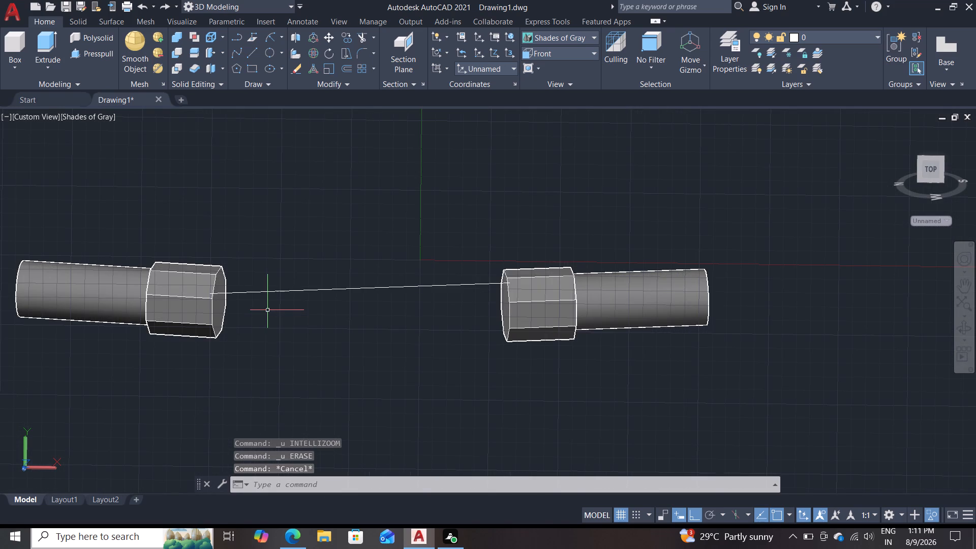
Undo the first mirror of the hexagonal collar and round rod and the hiding of the joint's other parts.
key("ctrl+z")
key("ctrl+z")
key("ctrl+z")
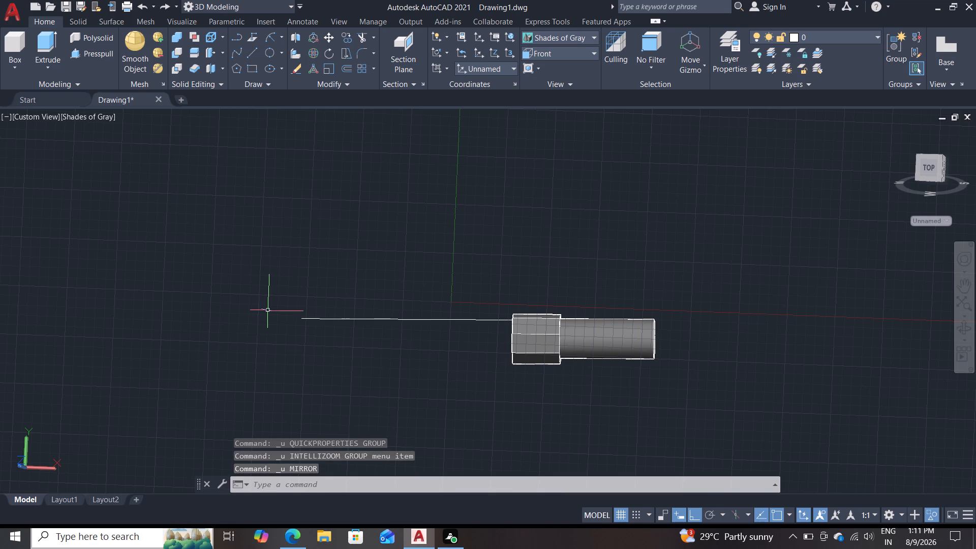
key("ctrl+z")
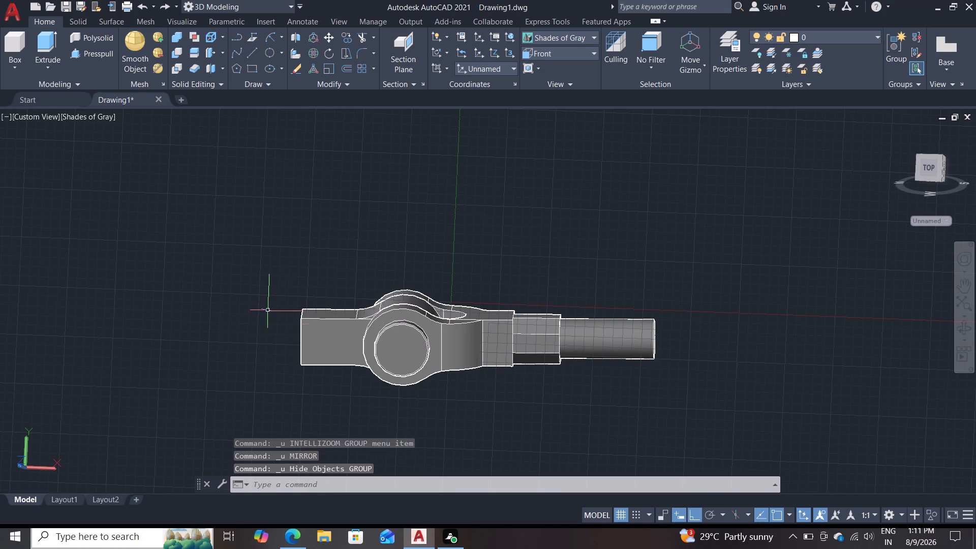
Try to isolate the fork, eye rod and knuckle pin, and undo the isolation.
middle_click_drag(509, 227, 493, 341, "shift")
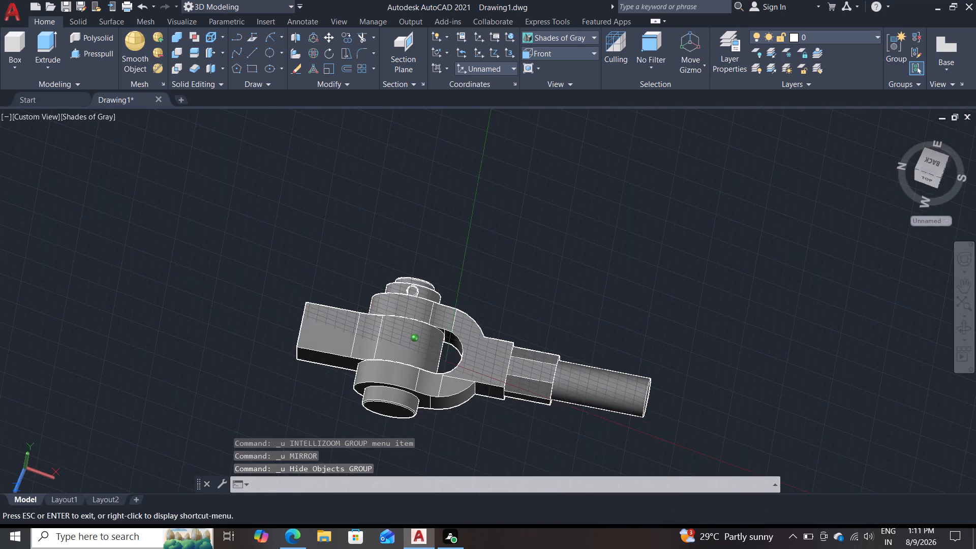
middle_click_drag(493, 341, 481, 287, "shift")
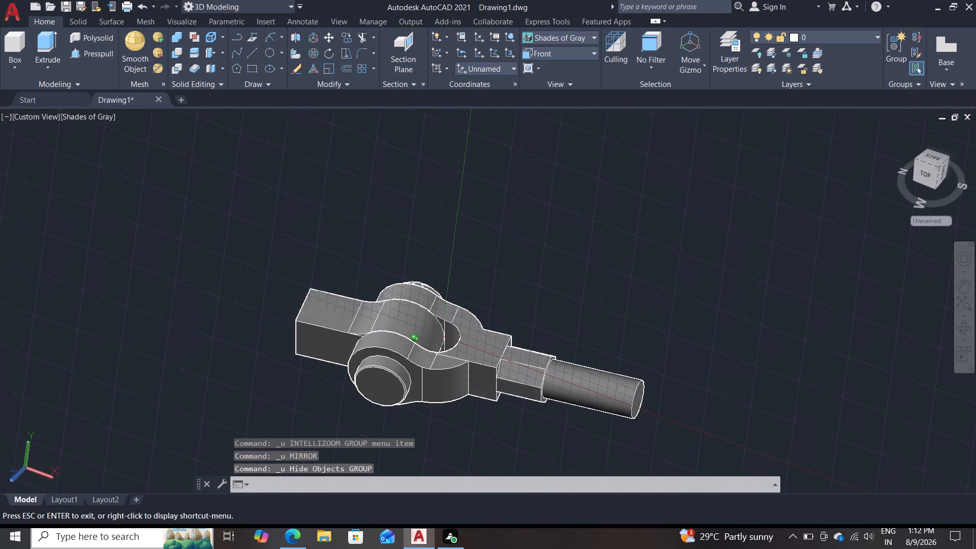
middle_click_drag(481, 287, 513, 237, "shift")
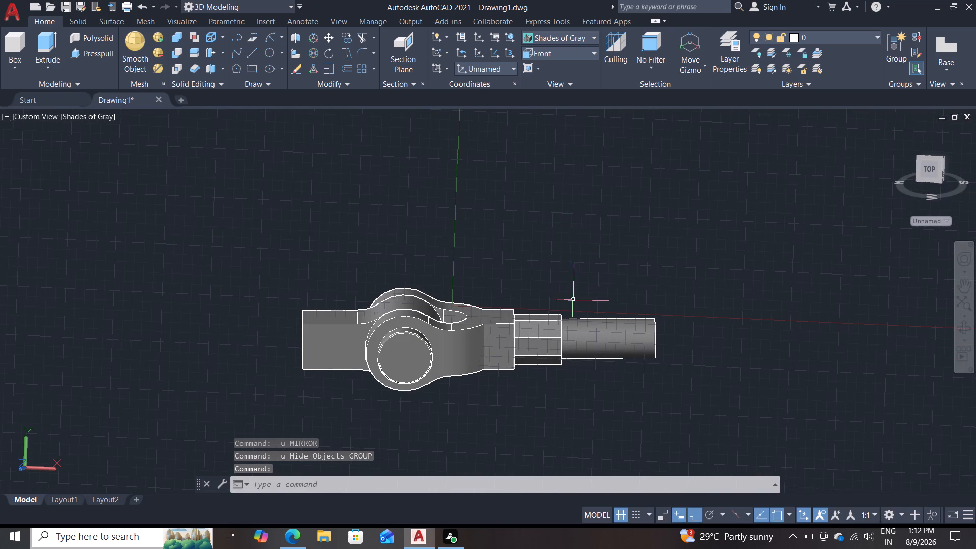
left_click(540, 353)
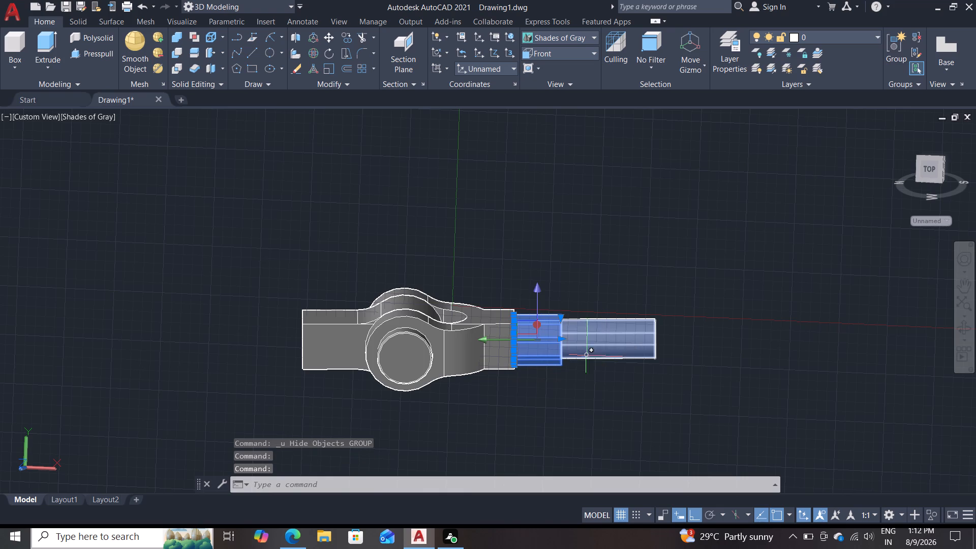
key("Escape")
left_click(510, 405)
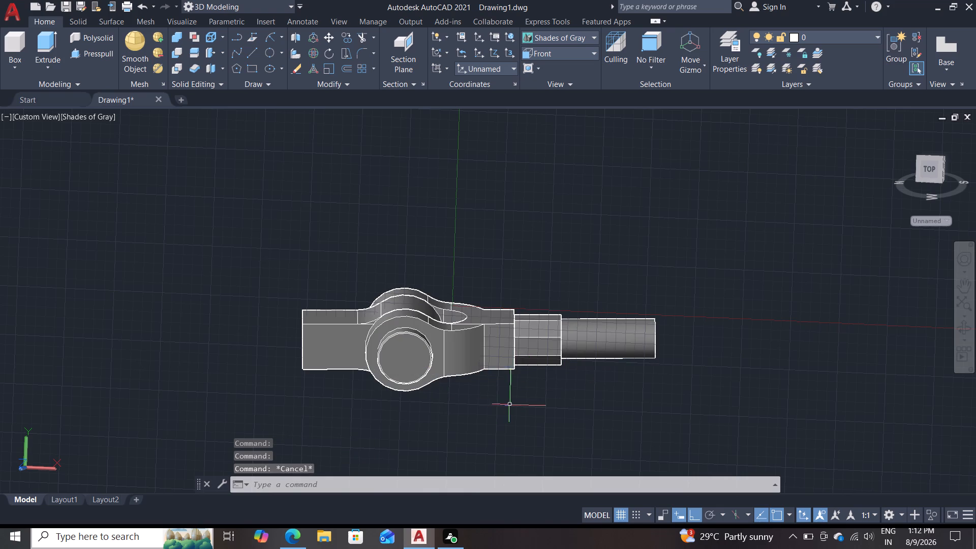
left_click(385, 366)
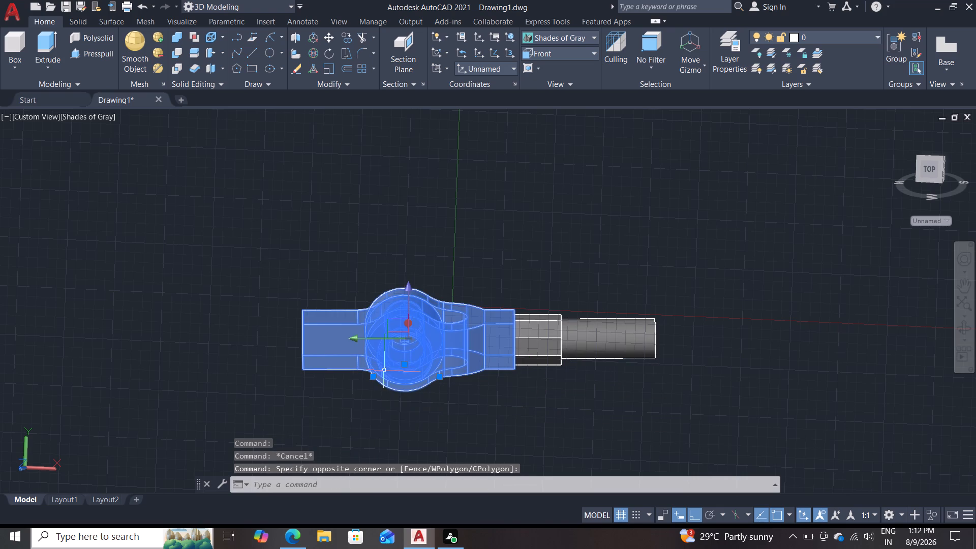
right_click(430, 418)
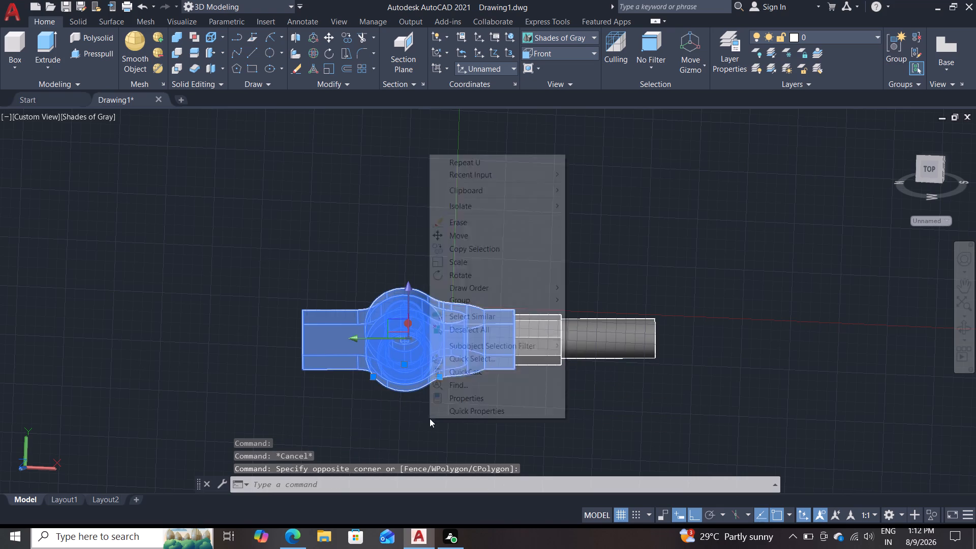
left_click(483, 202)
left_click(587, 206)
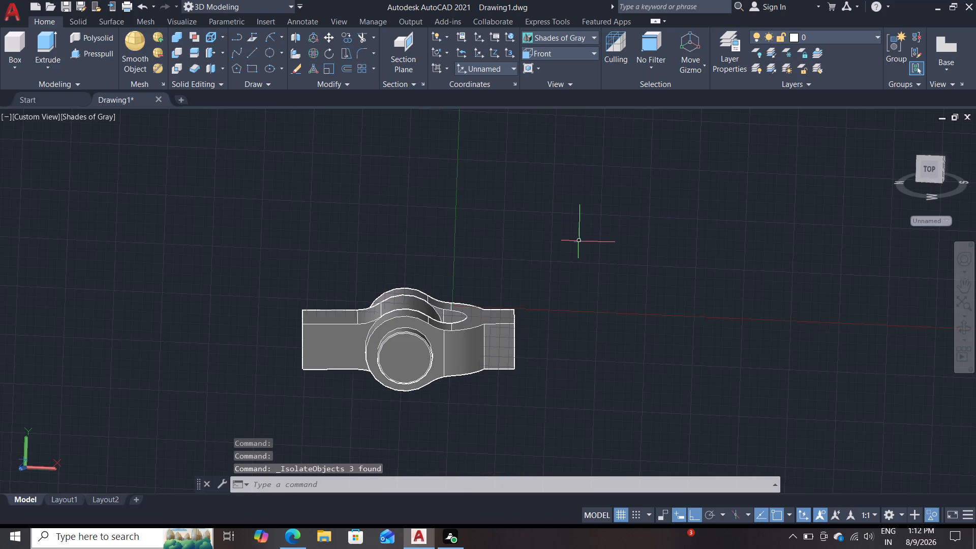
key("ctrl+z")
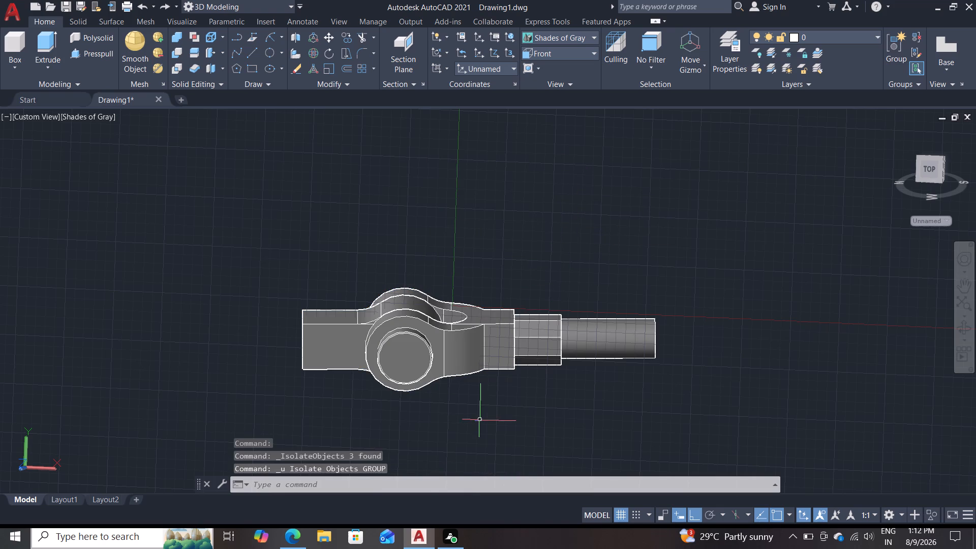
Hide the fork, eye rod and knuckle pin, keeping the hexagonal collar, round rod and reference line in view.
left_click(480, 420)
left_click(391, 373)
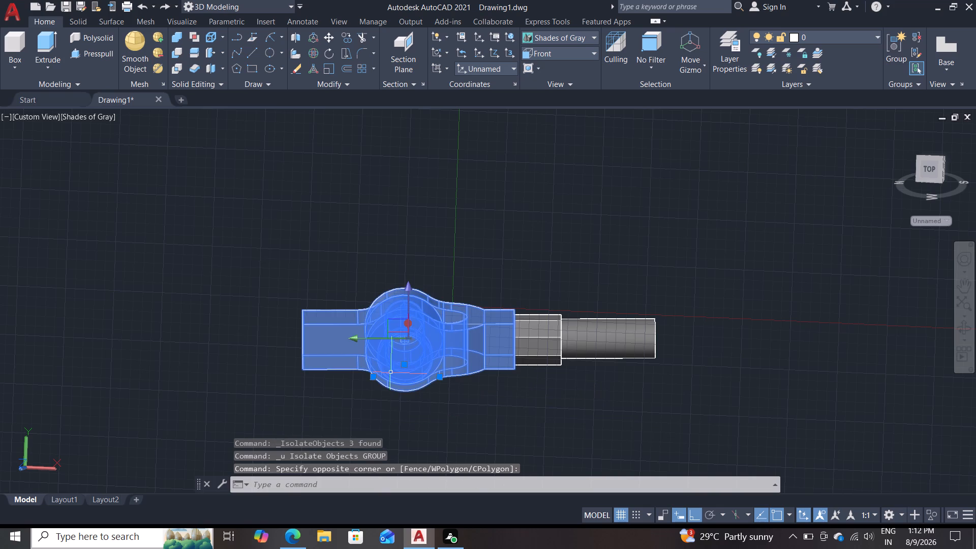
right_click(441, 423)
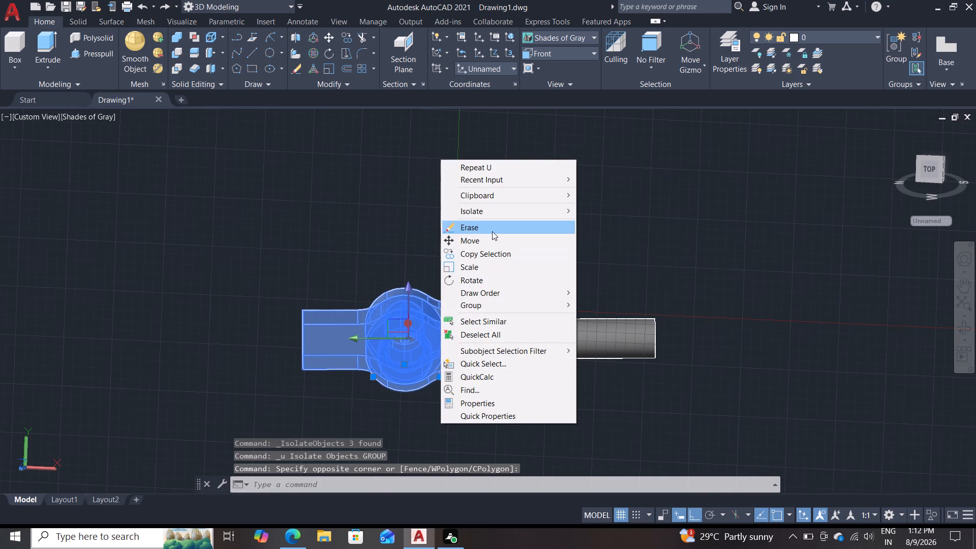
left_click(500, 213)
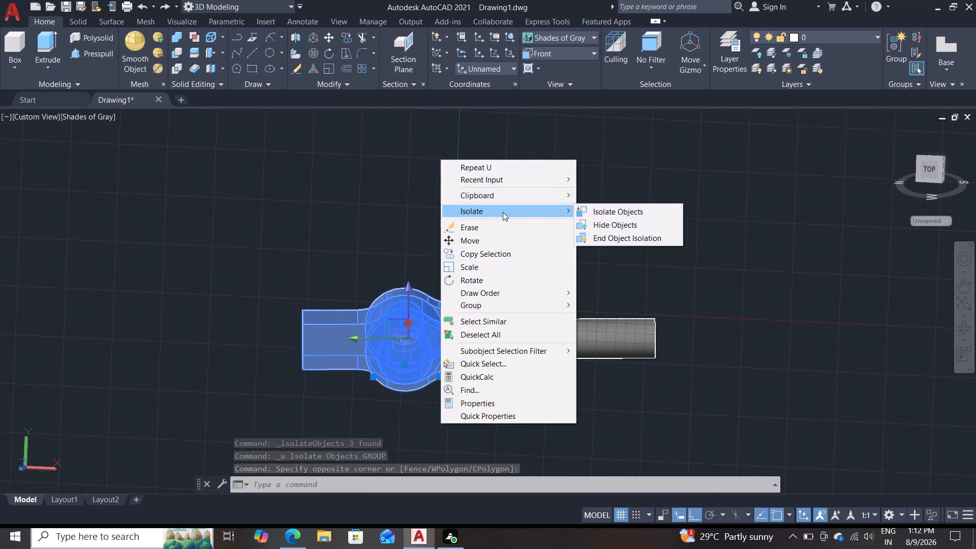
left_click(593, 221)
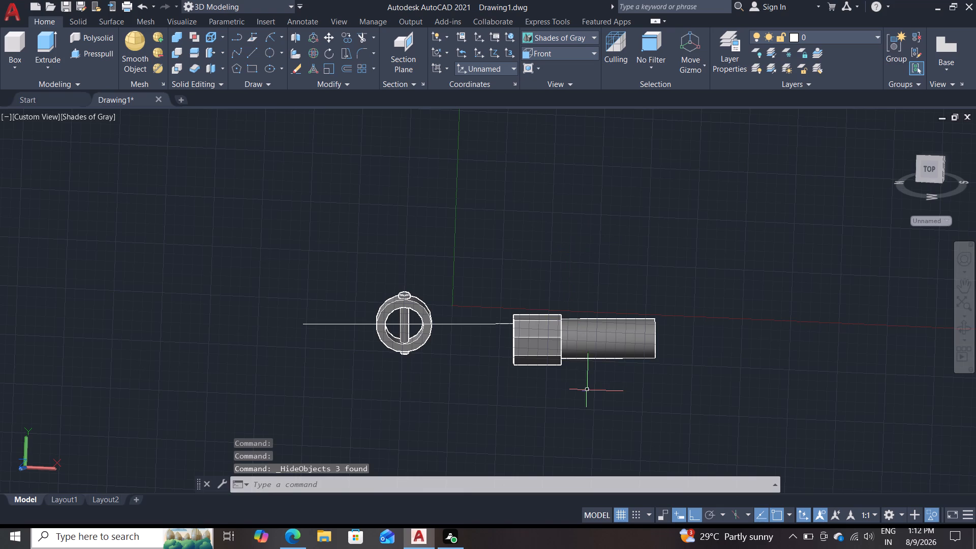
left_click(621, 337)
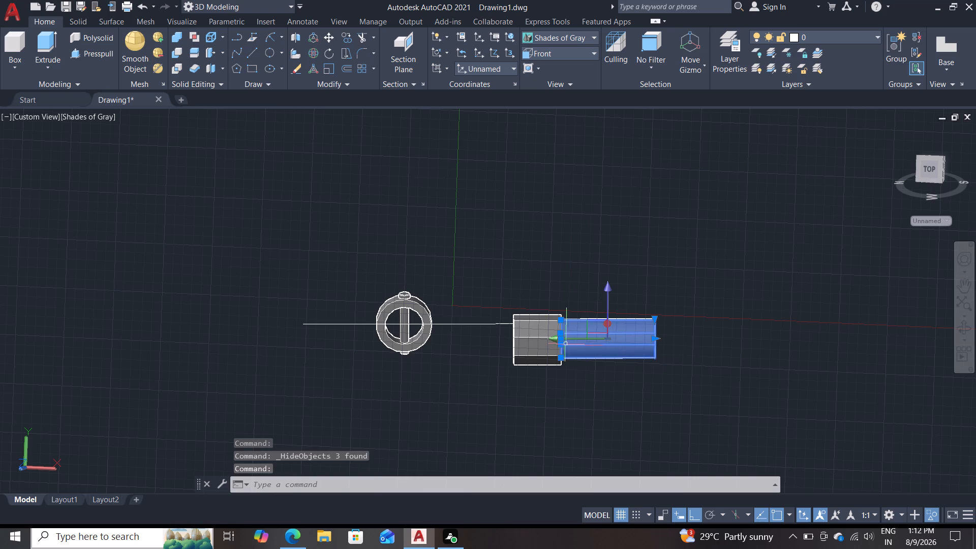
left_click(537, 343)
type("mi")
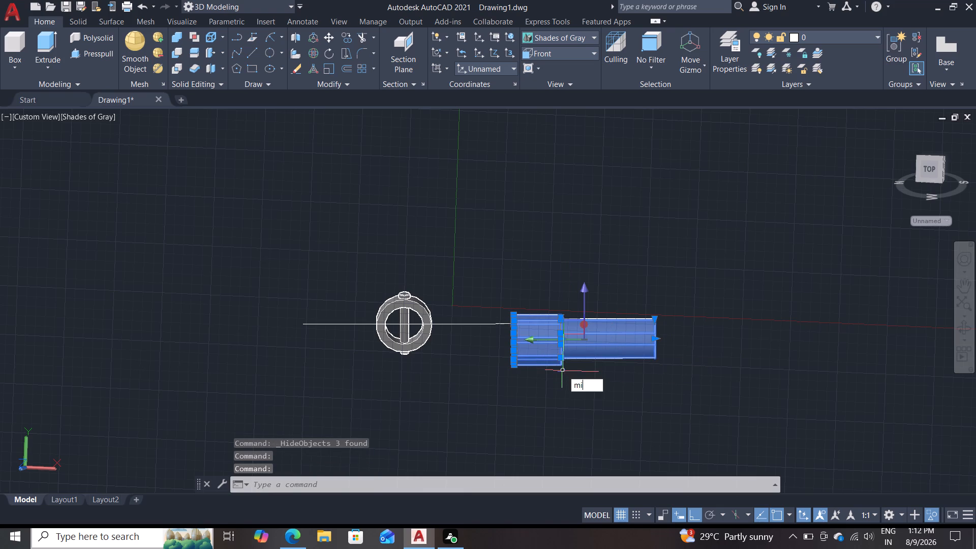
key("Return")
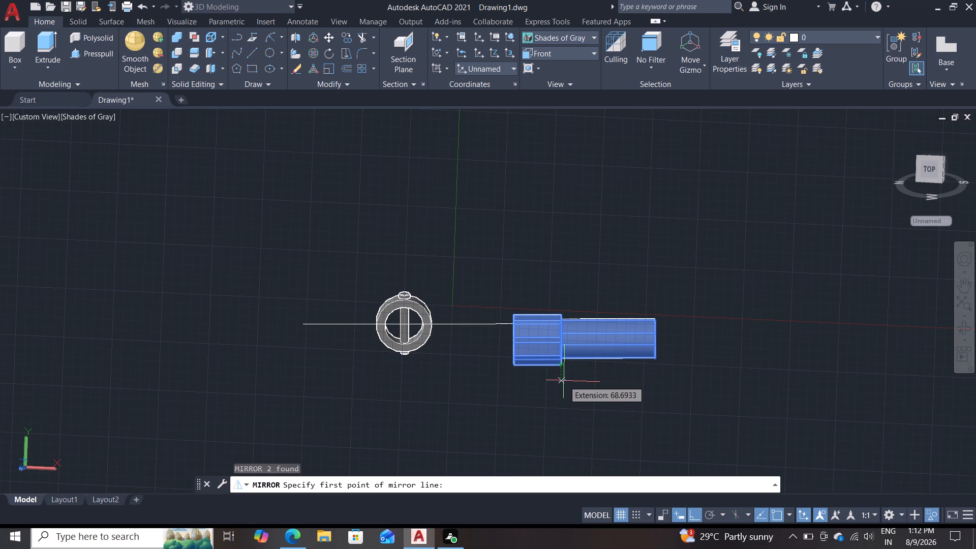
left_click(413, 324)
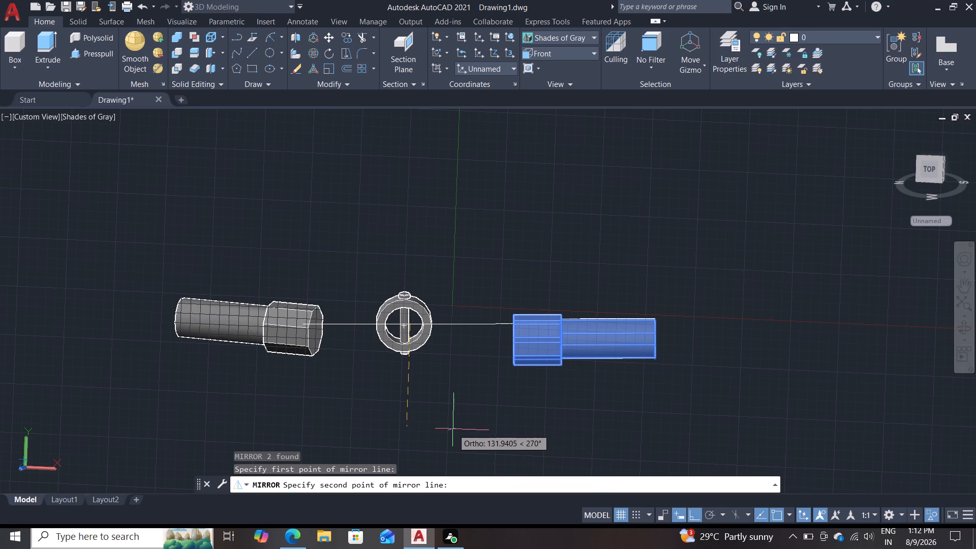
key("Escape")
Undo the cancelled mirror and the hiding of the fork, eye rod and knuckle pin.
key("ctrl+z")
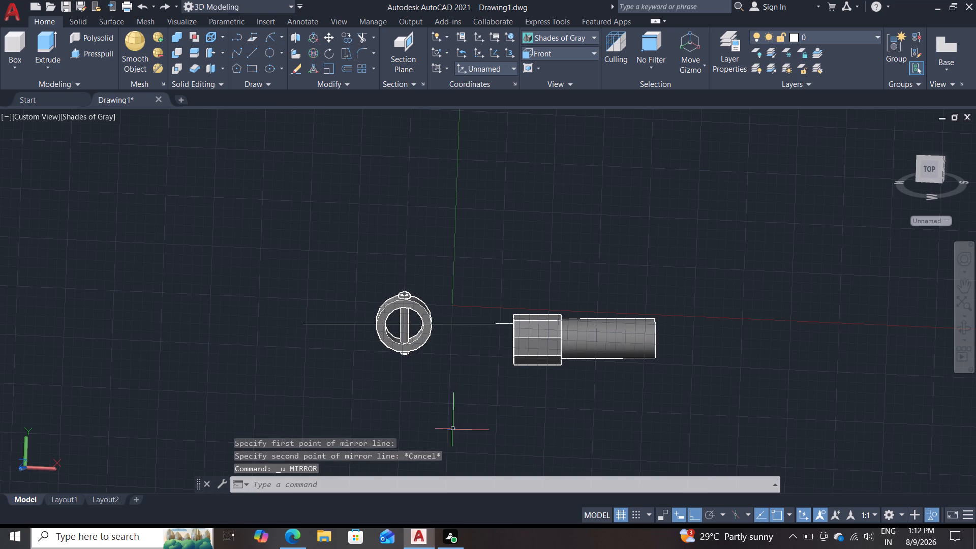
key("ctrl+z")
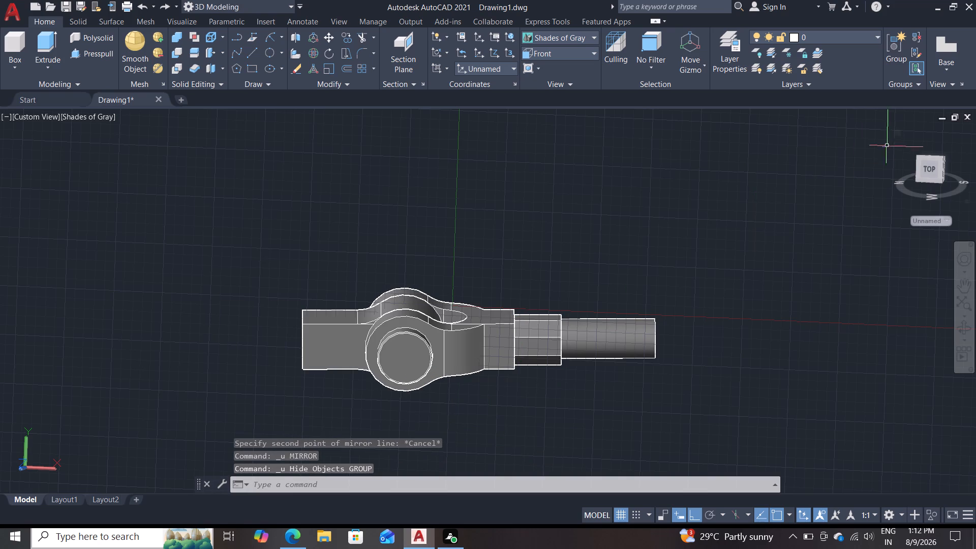
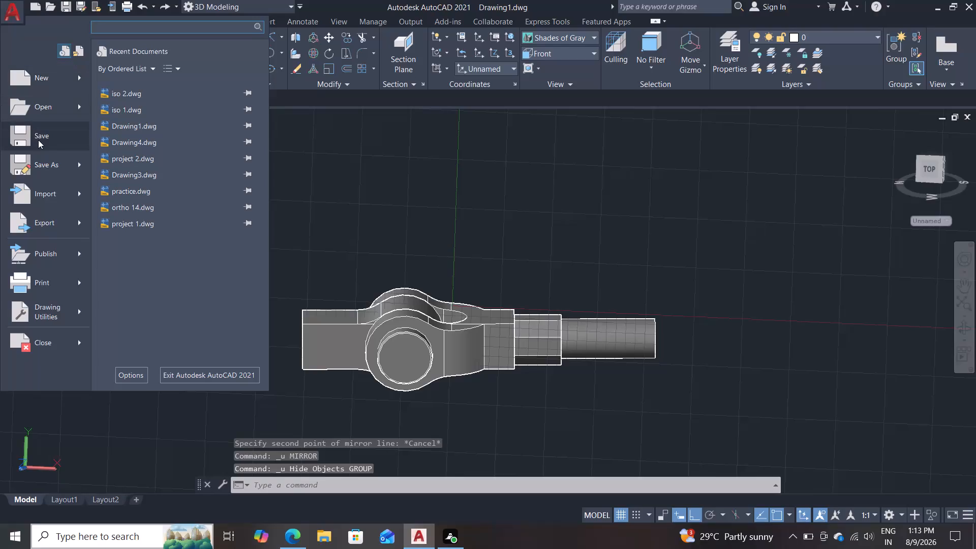
Save the knuckle joint drawing in the Documents folder as an AutoCAD 2018 drawing named joint.
left_click(38, 140)
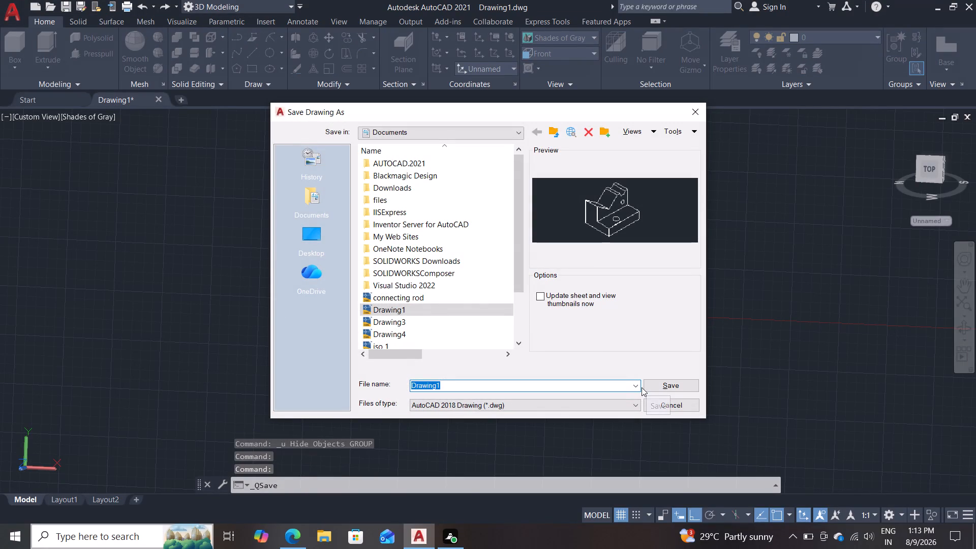
key("BackSpace")
key("j")
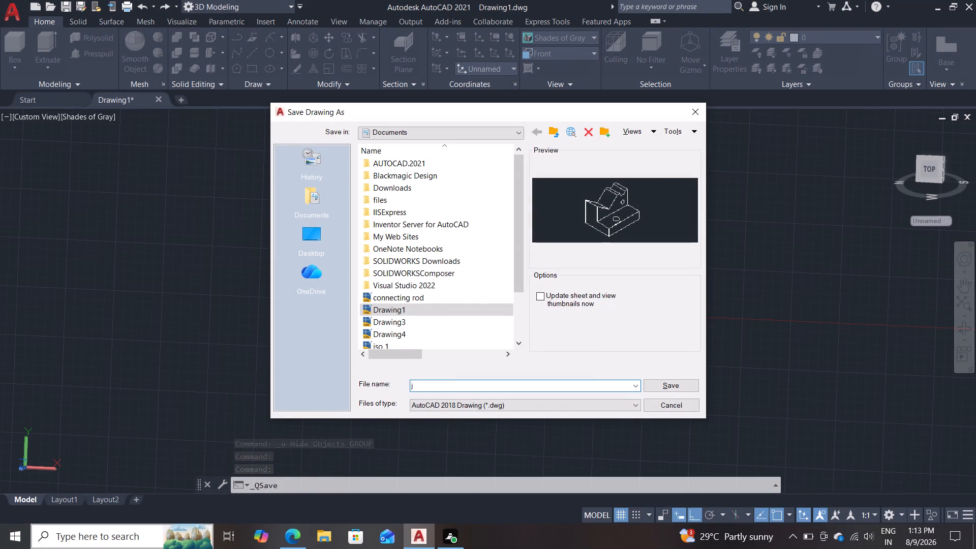
key("p")
key("BackSpace")
key("o")
type("in")
key("t")
key("Return")
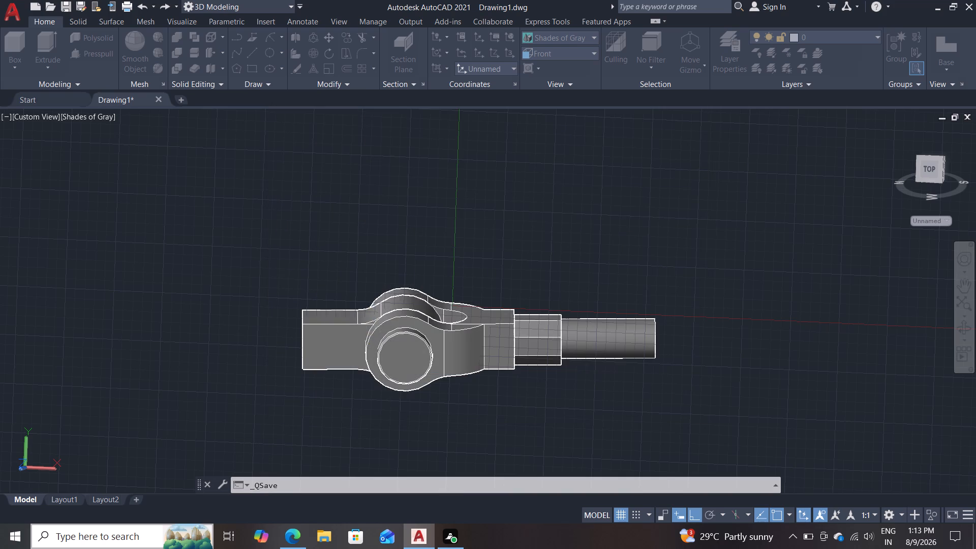
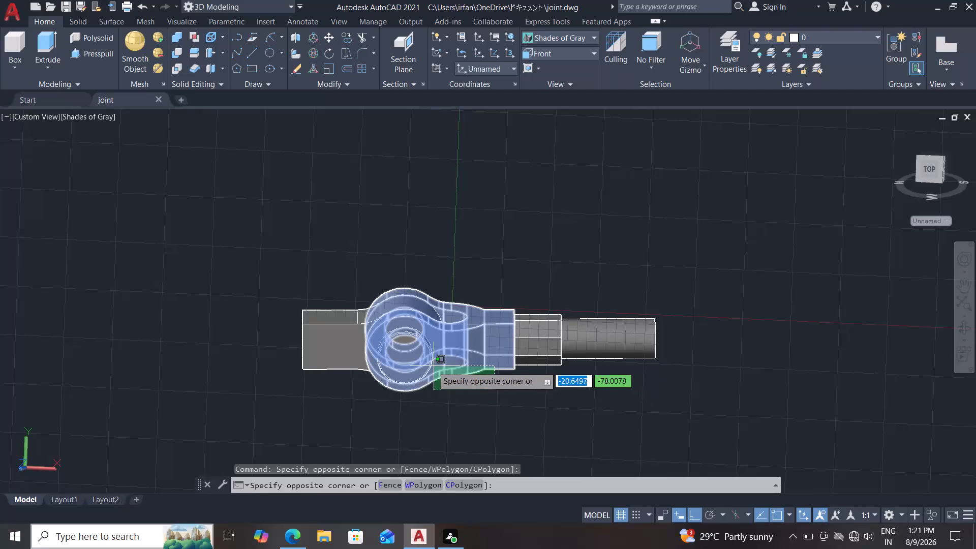
Hide the selected fork and eye rod bodies, leaving the pin, ring, hexagonal collar and round rod displayed.
left_click(365, 362)
right_click(365, 362)
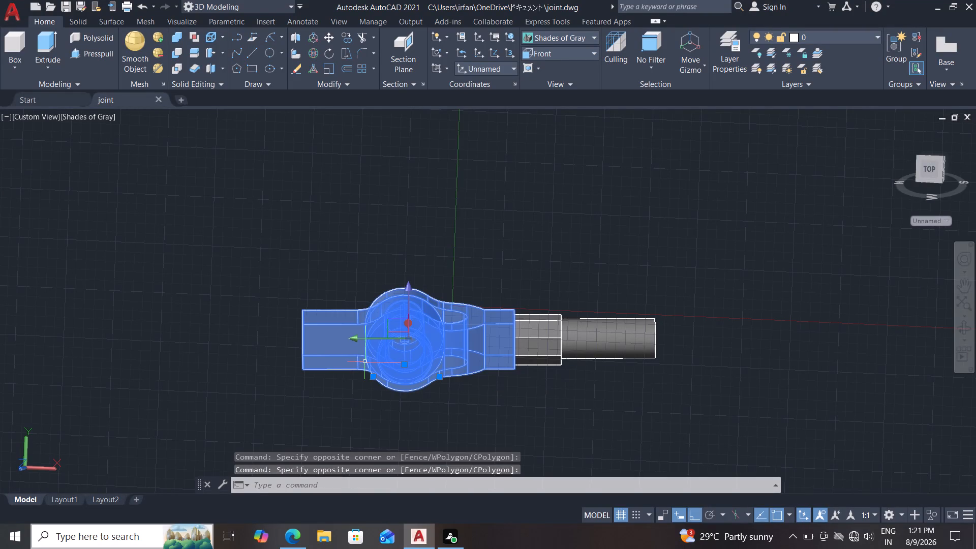
left_click(429, 147)
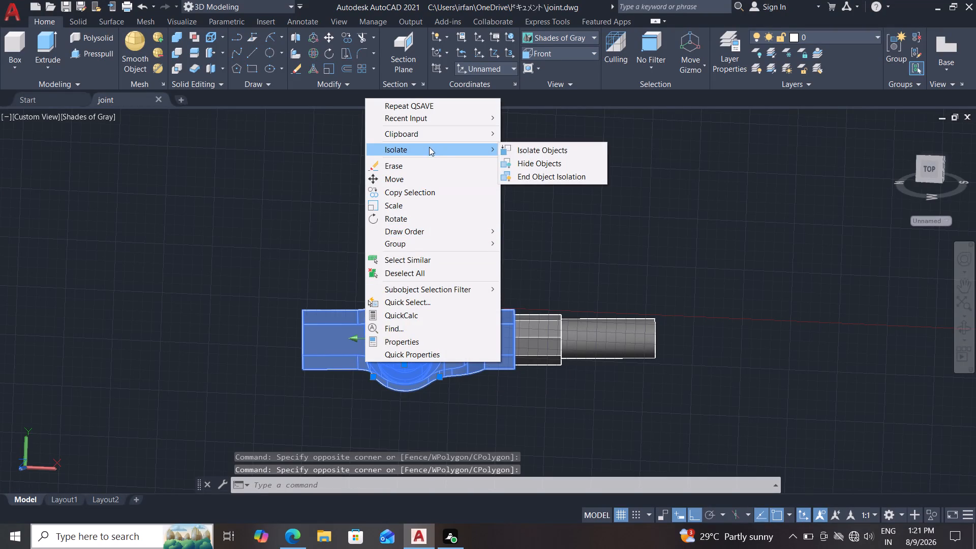
left_click(516, 159)
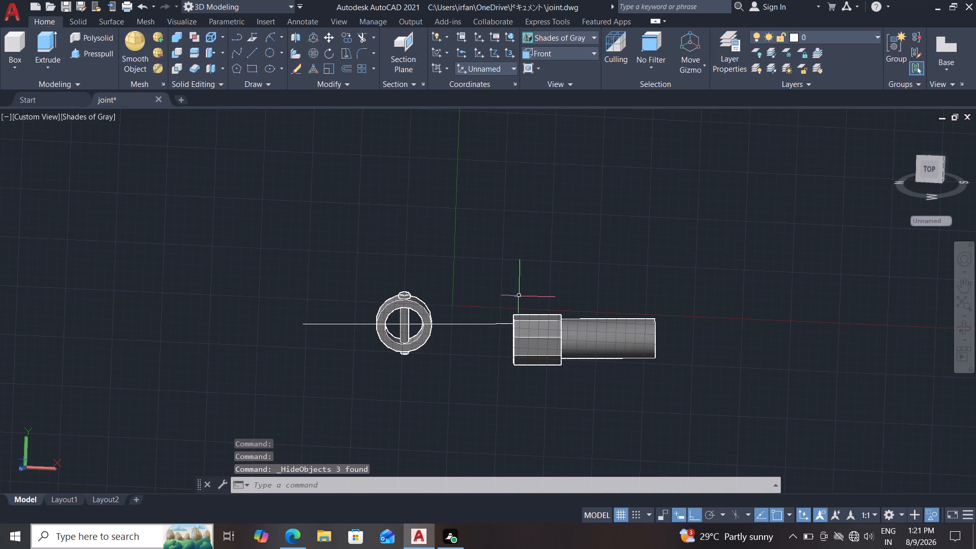
Mirror the hexagonal collar and round rod across a line square to the centreline near the pin, keeping the originals.
middle_click_drag(519, 296, 504, 261)
scroll(518, 302, "up", 5, "ctrl")
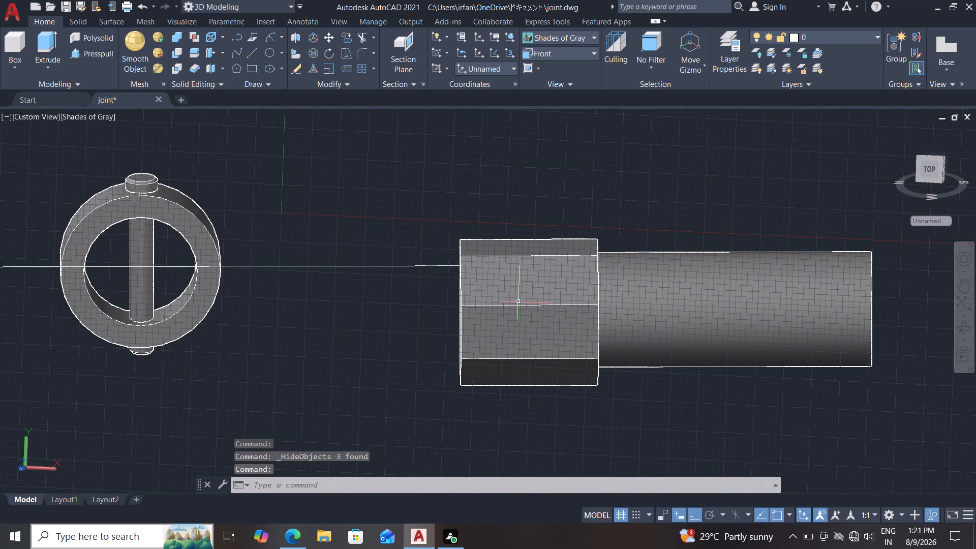
scroll(518, 302, "down", 2, "ctrl")
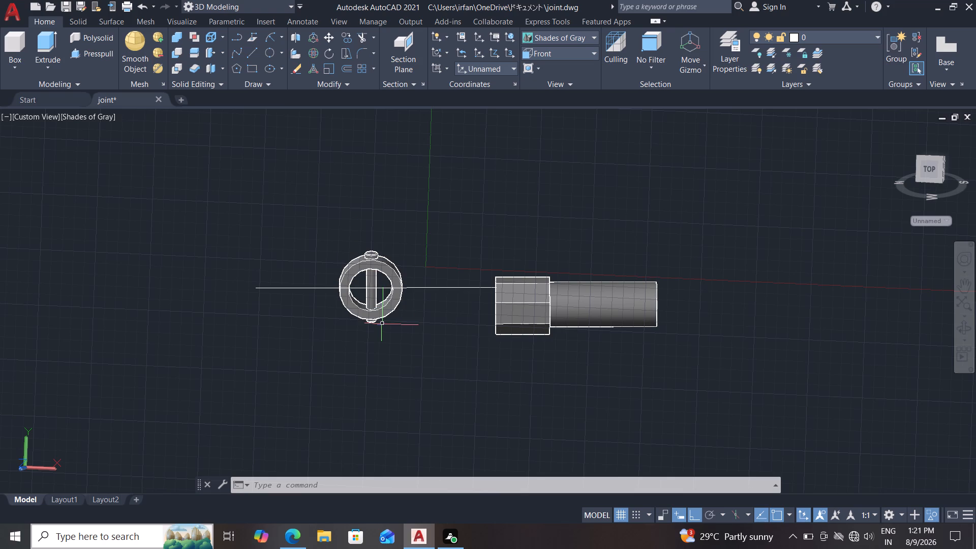
type("mi")
key("Return")
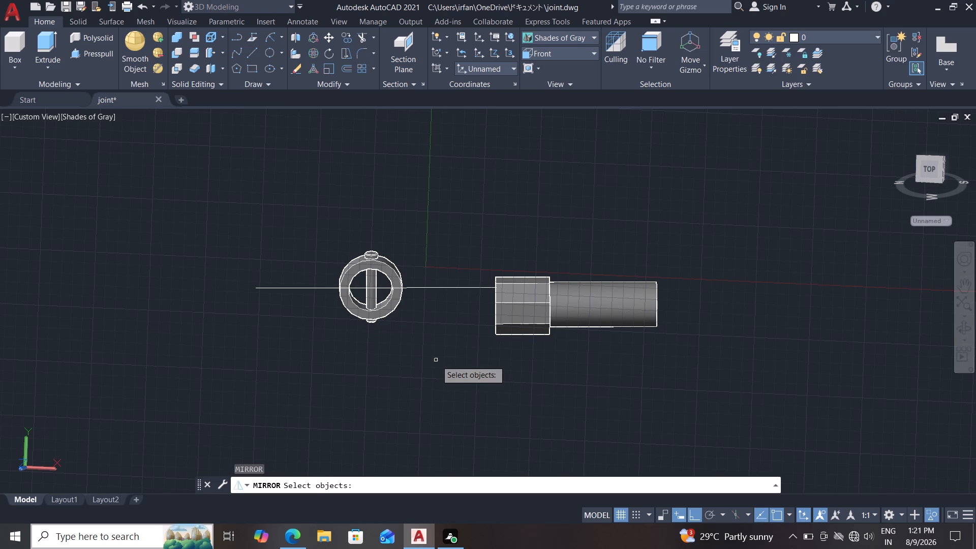
left_click_drag(537, 314, 567, 312)
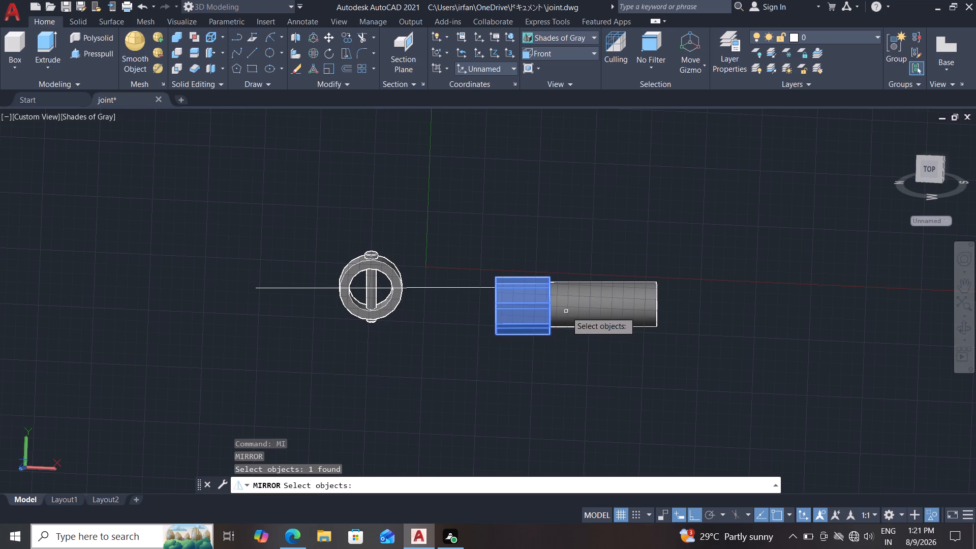
left_click_drag(567, 312, 567, 311)
left_click(567, 311)
key("Return")
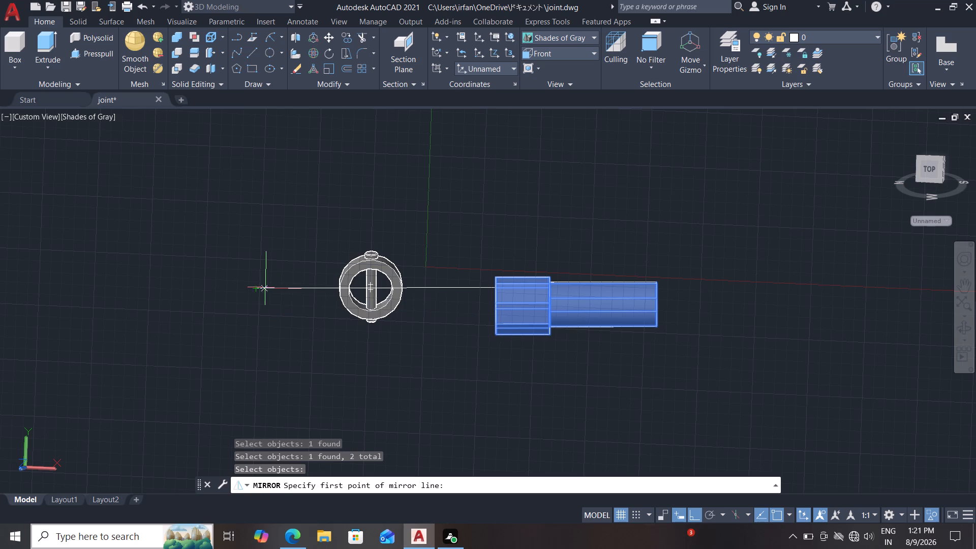
scroll(385, 283, "up", 6, "ctrl")
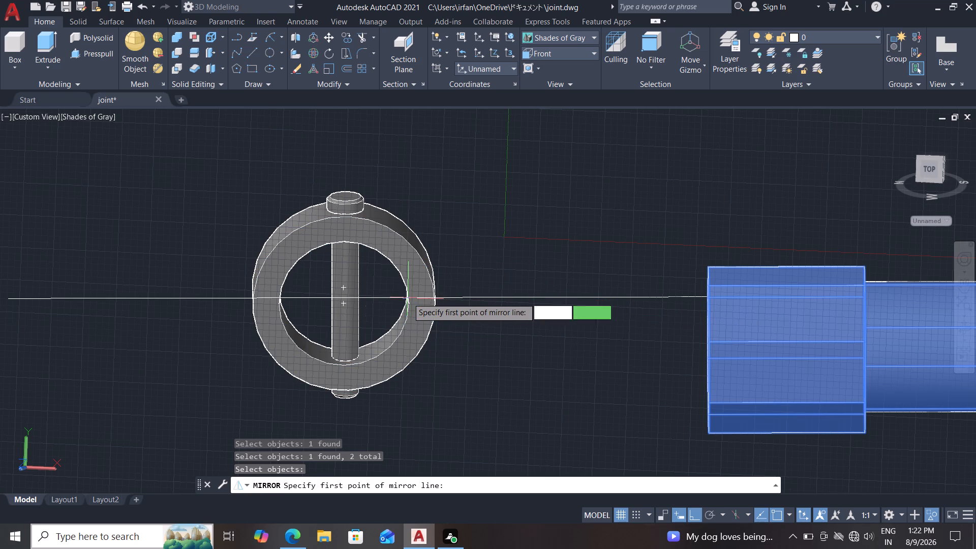
left_click(363, 298)
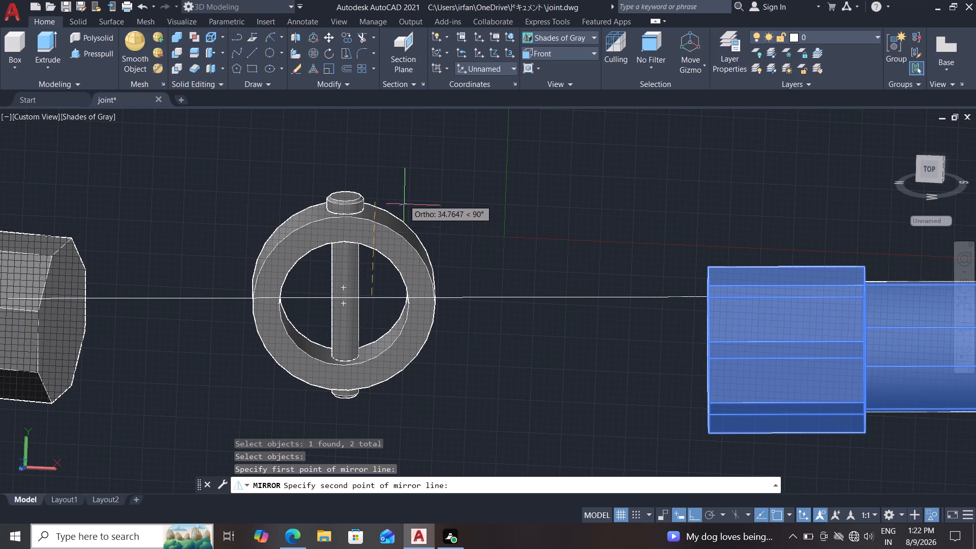
left_click(401, 413)
left_click_drag(426, 456, 401, 413)
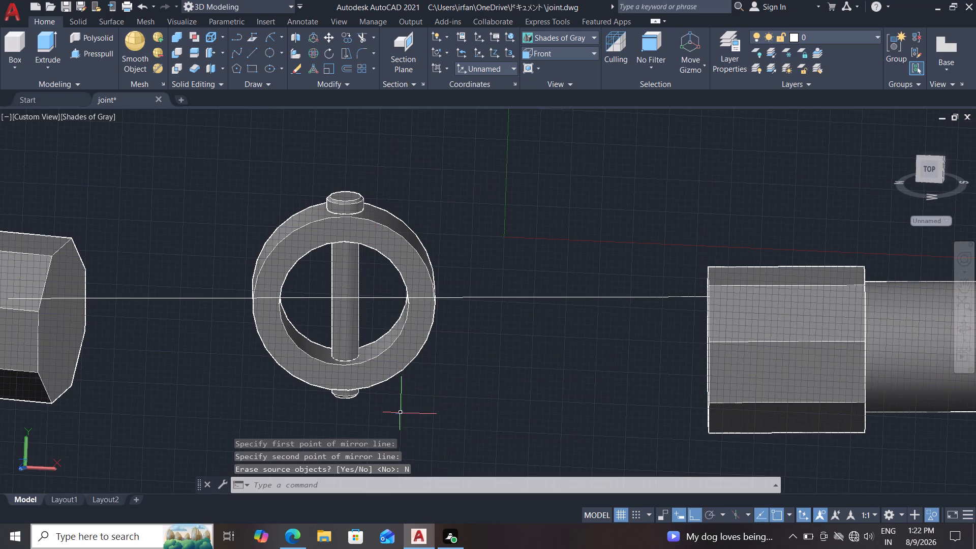
key("Escape")
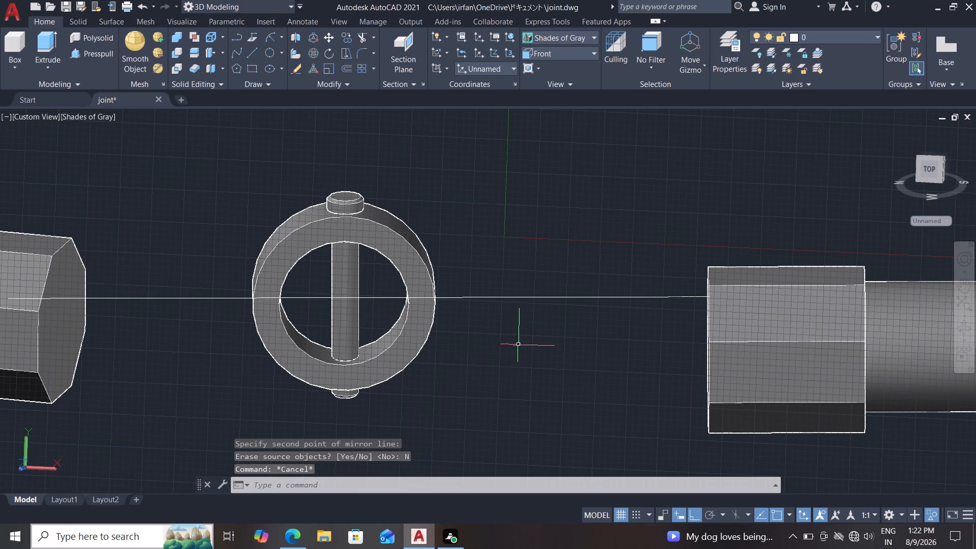
Use 3D Rotate to turn the mirrored hexagonal collar and round rod end for end about the gizmo's blue axis.
scroll(519, 344, "down", 5, "ctrl")
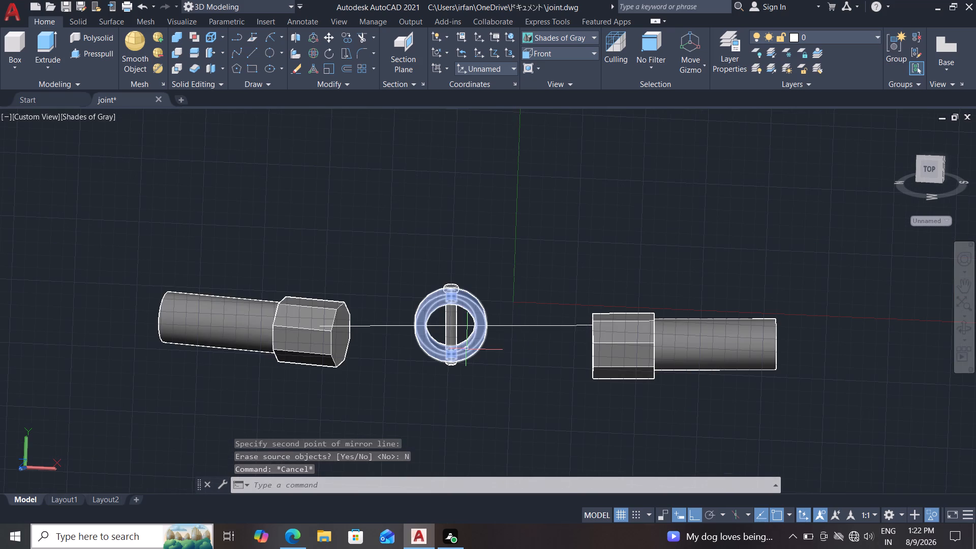
scroll(467, 349, "down", 4, "ctrl")
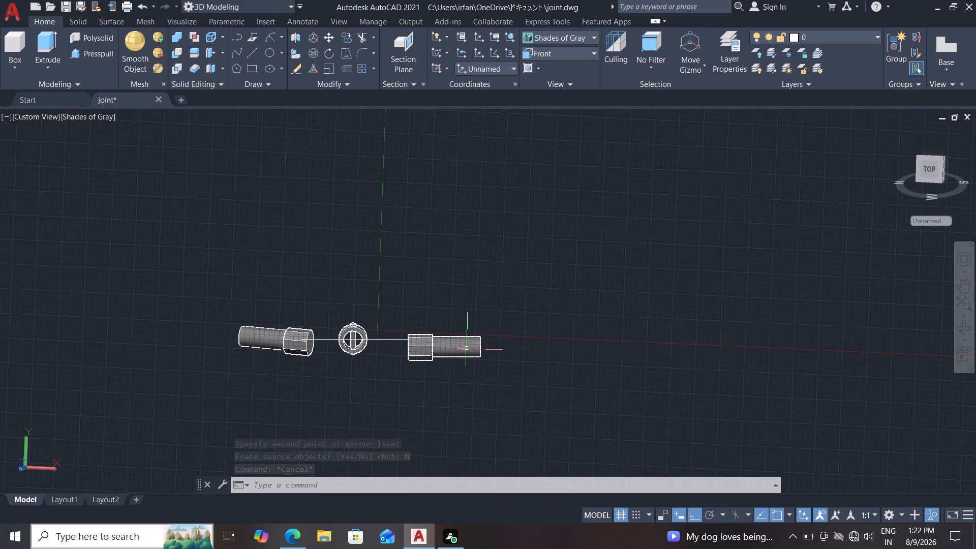
scroll(395, 339, "up", 5, "ctrl")
middle_click_drag(395, 339, 395, 338)
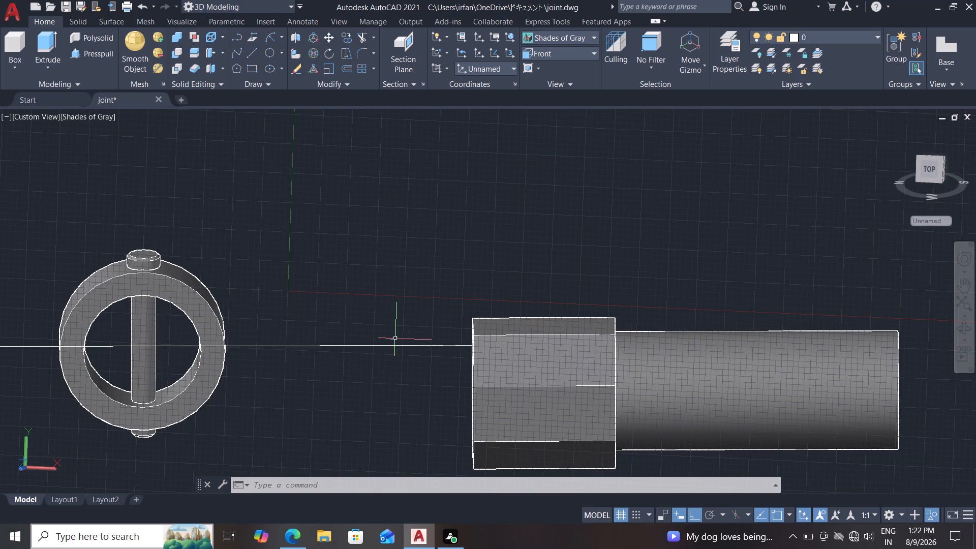
middle_click_drag(395, 338, 504, 290)
scroll(504, 290, "down", 5, "ctrl")
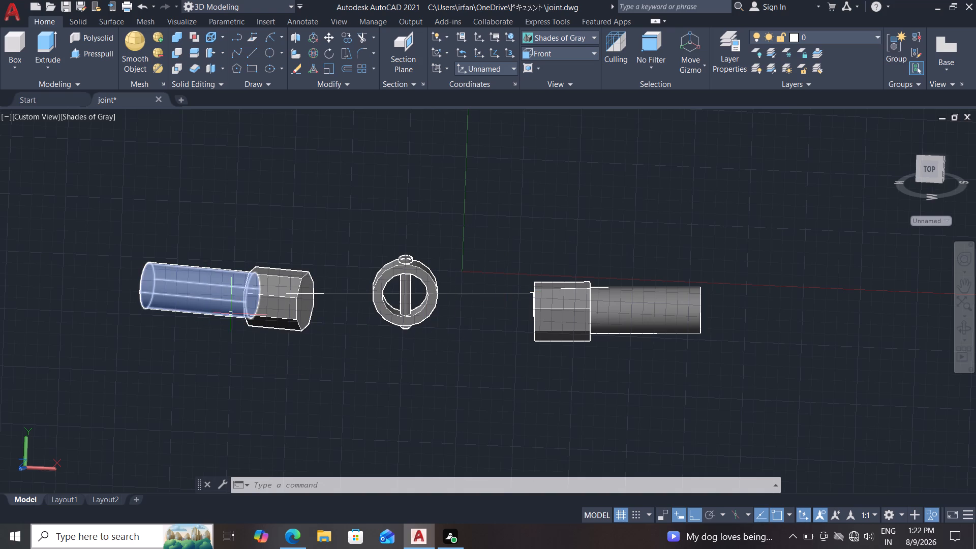
left_click(312, 51)
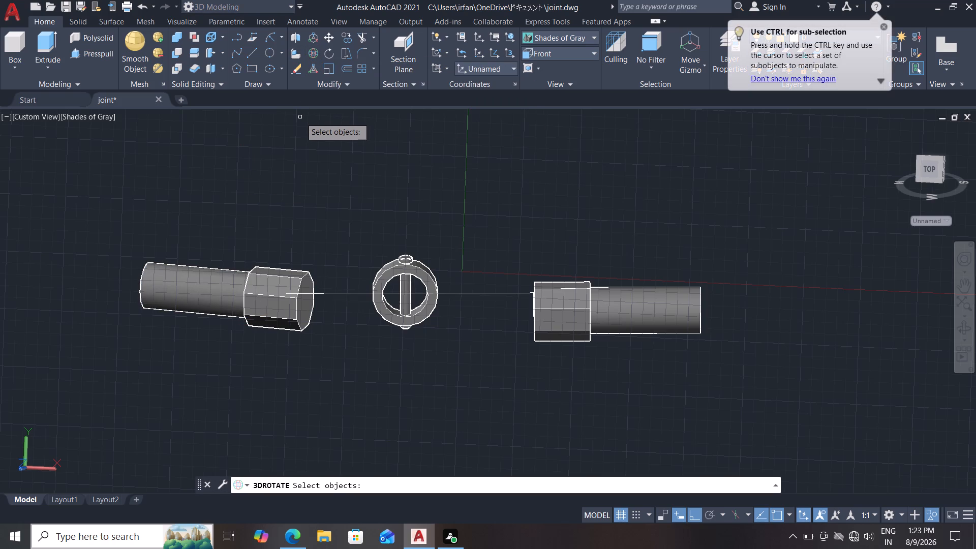
key("Escape")
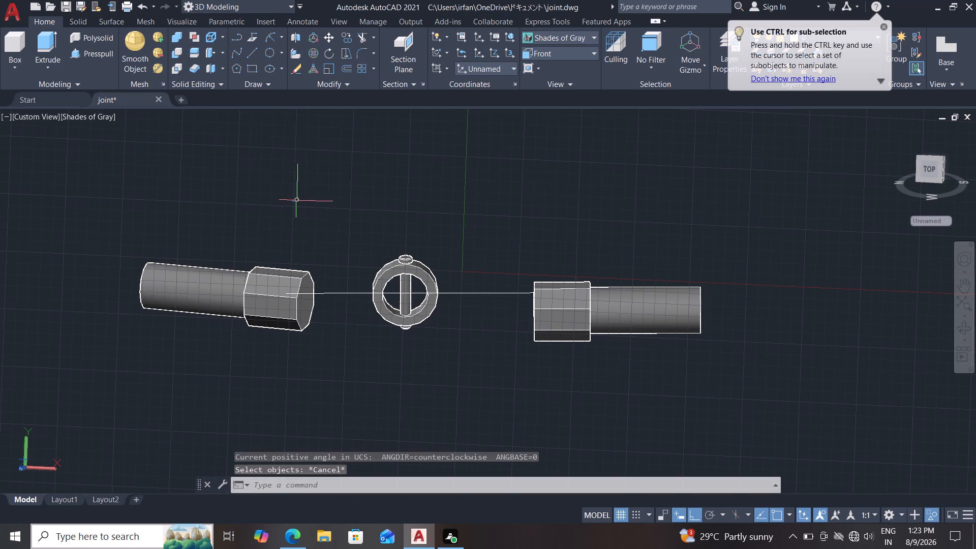
left_click_drag(311, 257, 306, 257)
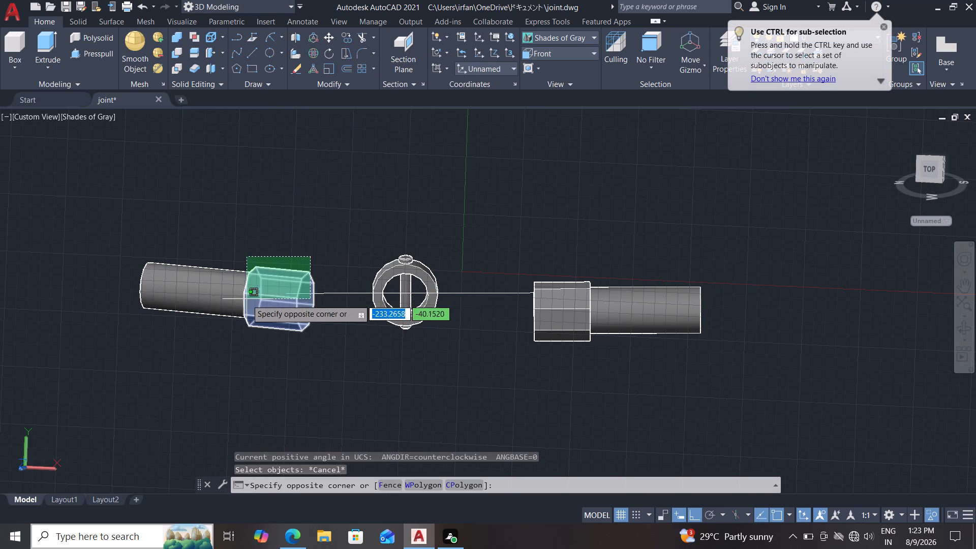
left_click(219, 288)
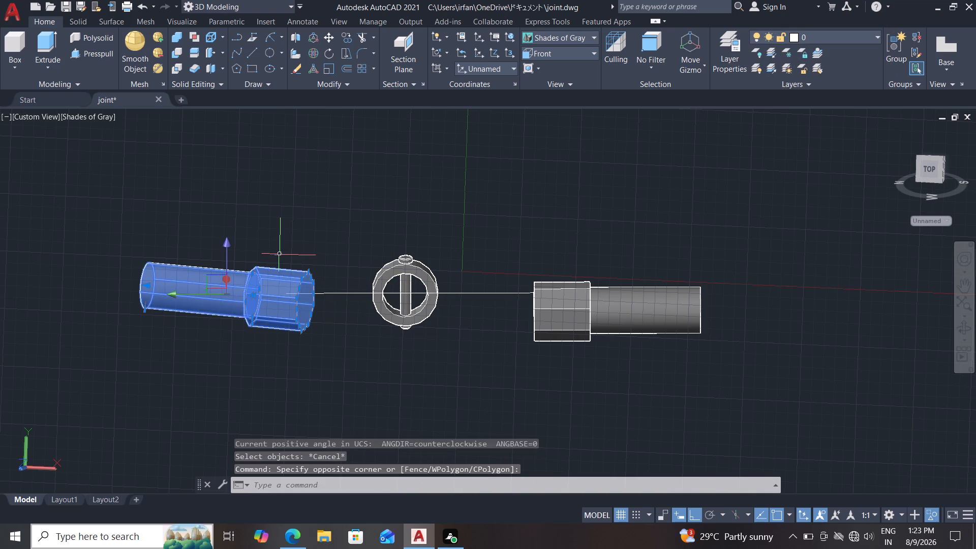
left_click(316, 52)
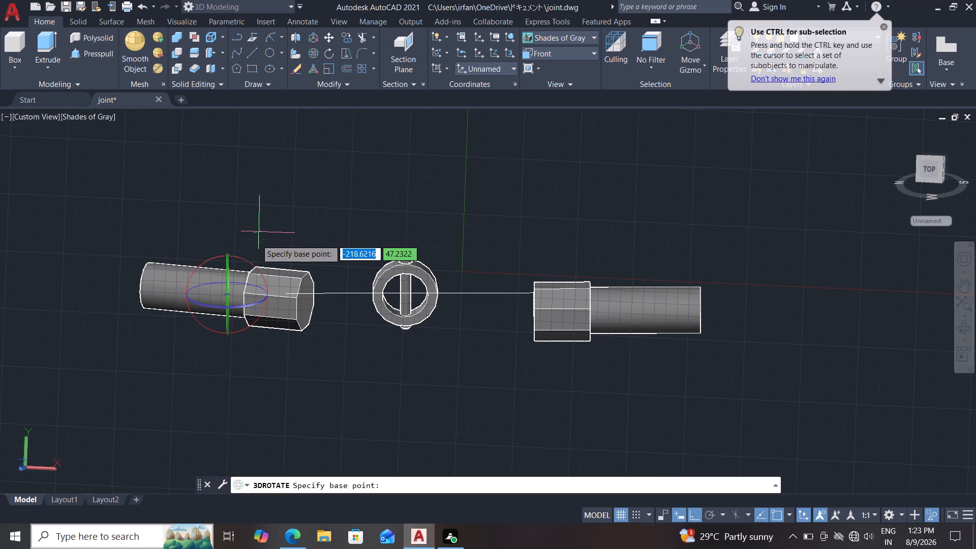
left_click_drag(212, 307, 213, 307)
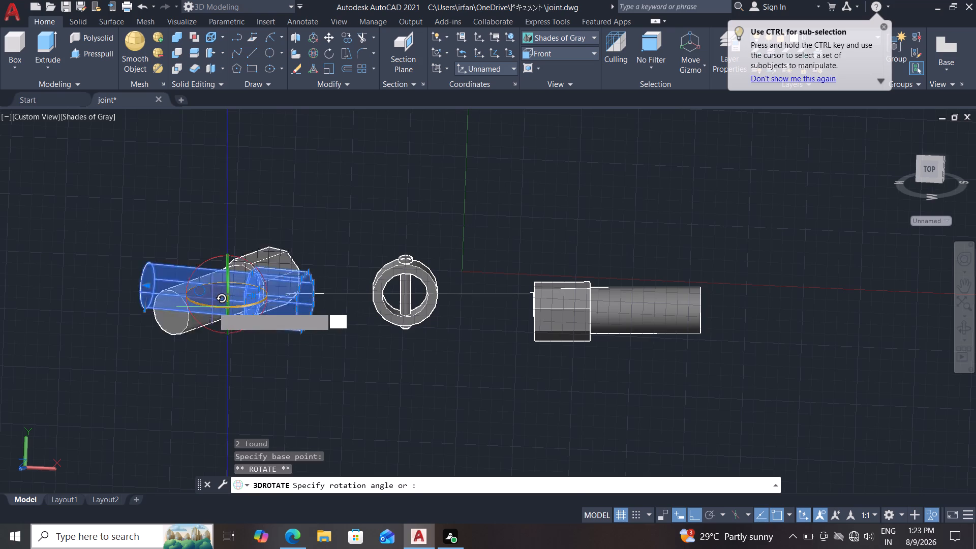
left_click_drag(213, 307, 204, 322)
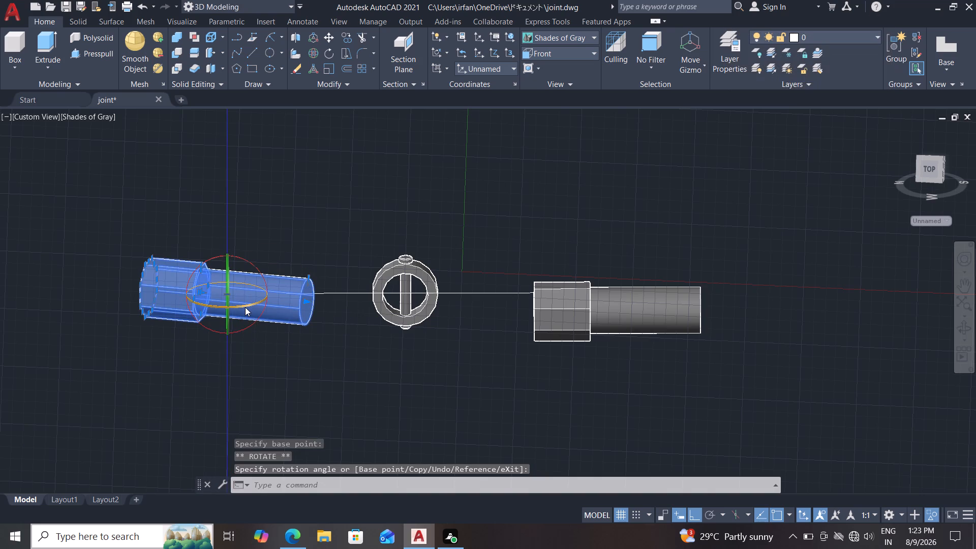
Rotate the mirrored collar and rod again about the gizmo's blue axis, setting the angle to 90 degrees.
left_click_drag(245, 307, 259, 316)
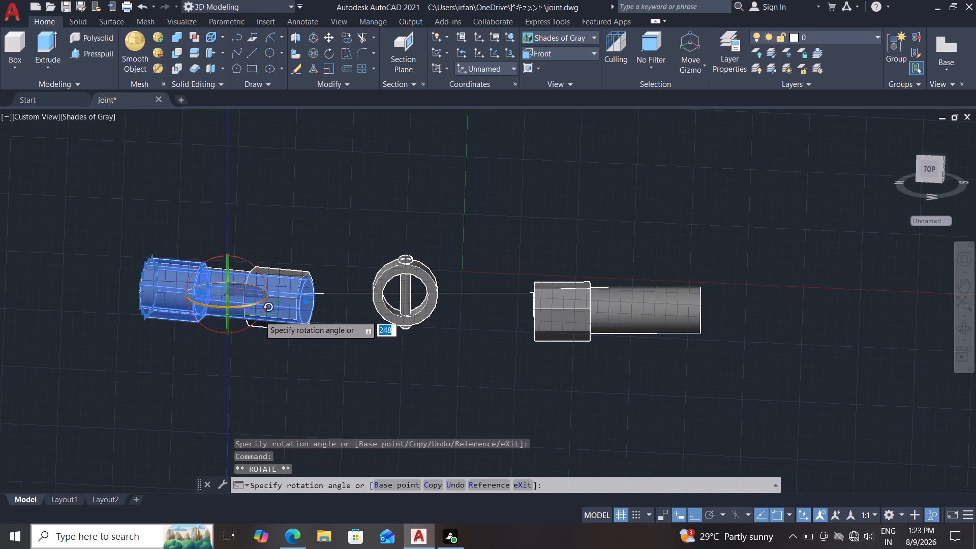
left_click_drag(259, 316, 255, 320)
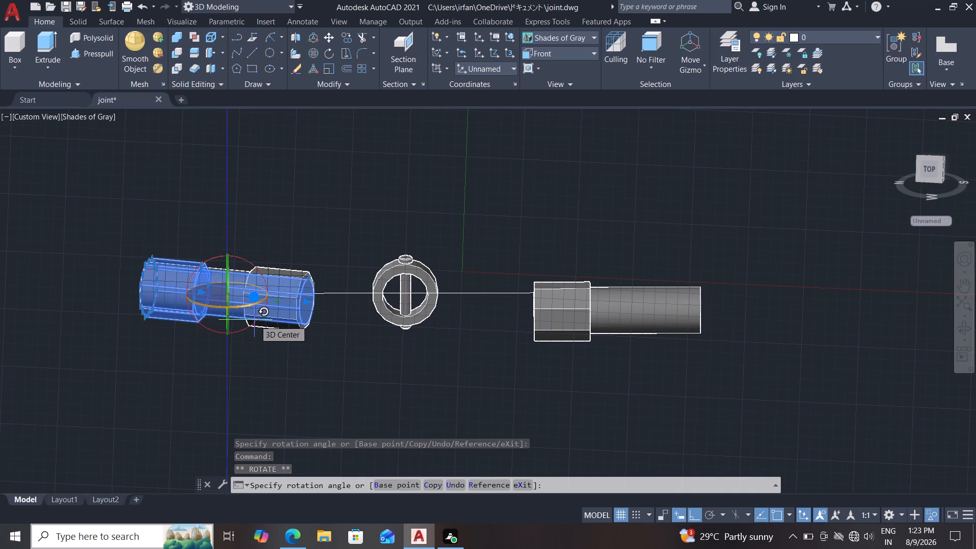
left_click_drag(255, 320, 235, 316)
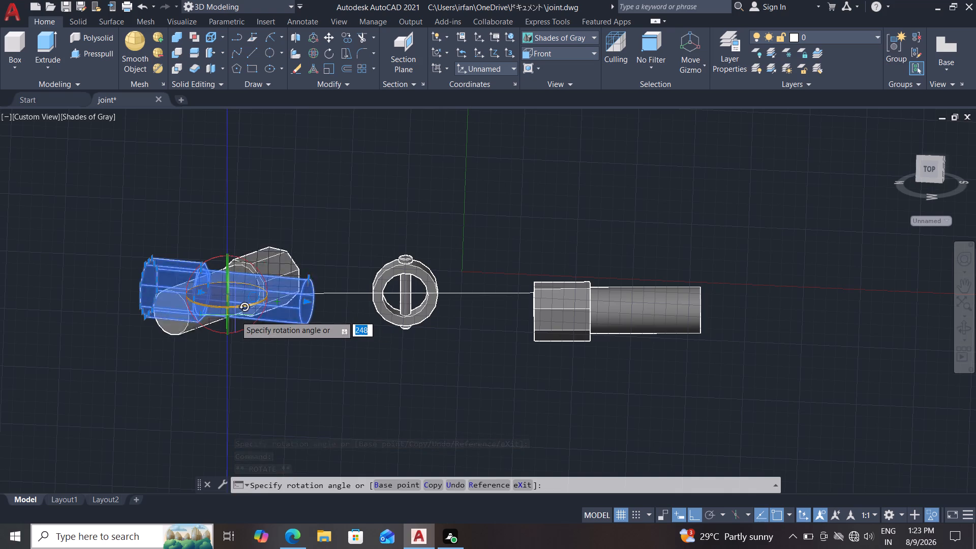
left_click_drag(235, 316, 309, 298)
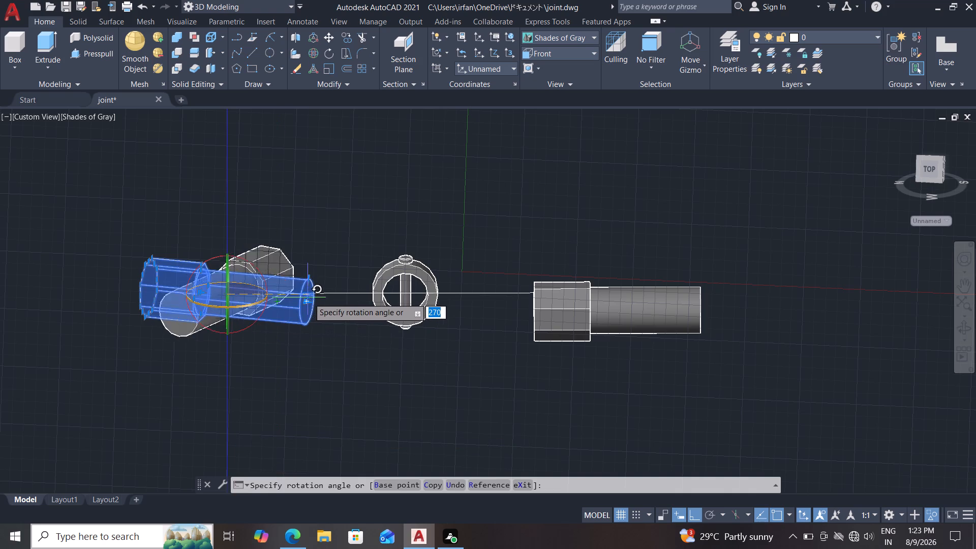
left_click_drag(309, 298, 317, 296)
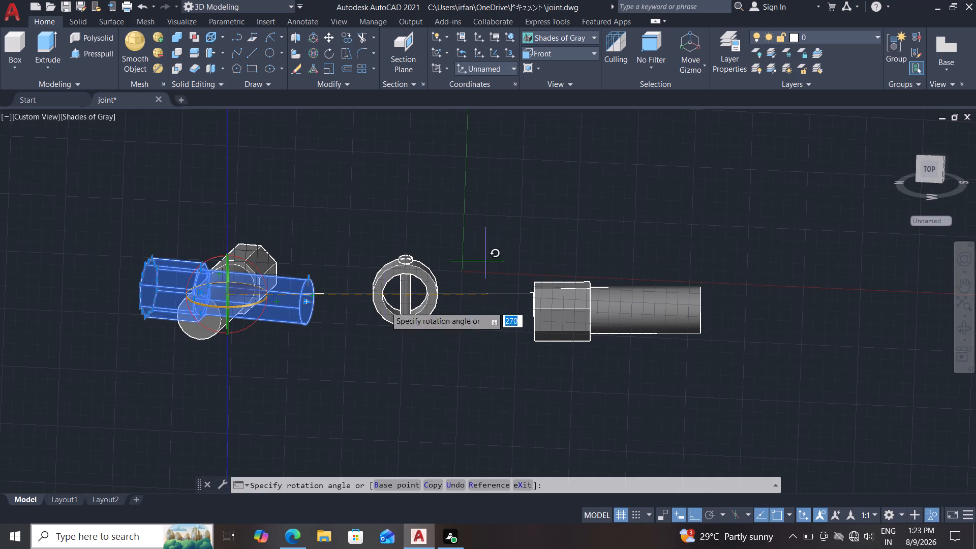
left_click(64, 295)
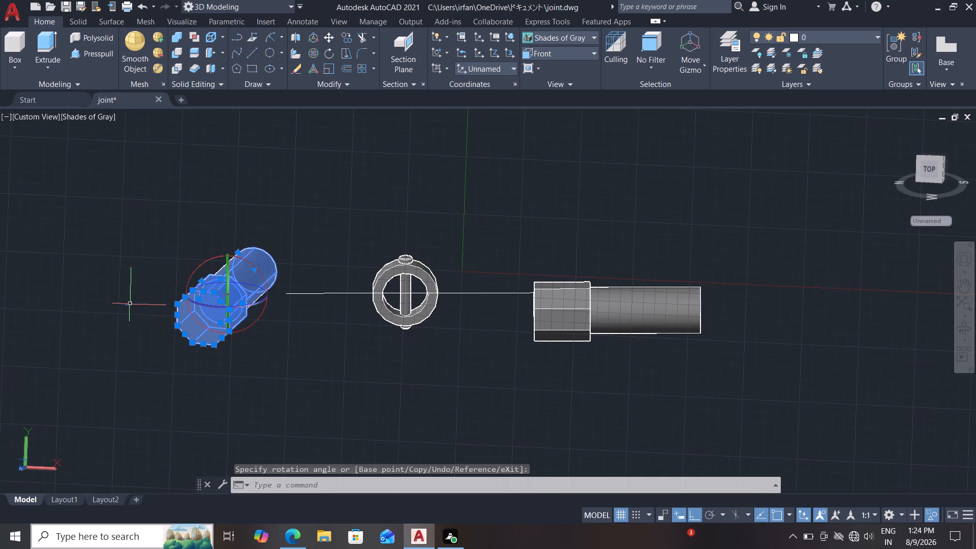
key("Escape")
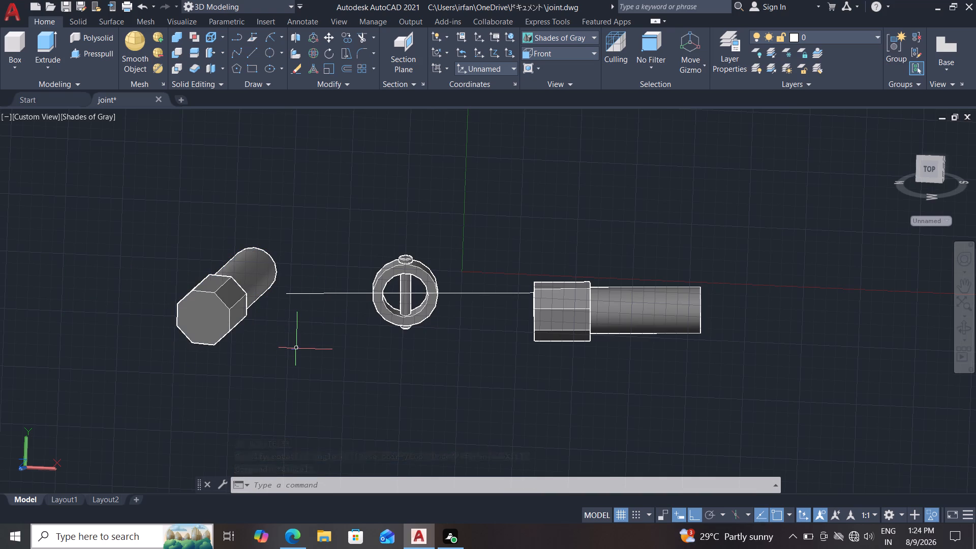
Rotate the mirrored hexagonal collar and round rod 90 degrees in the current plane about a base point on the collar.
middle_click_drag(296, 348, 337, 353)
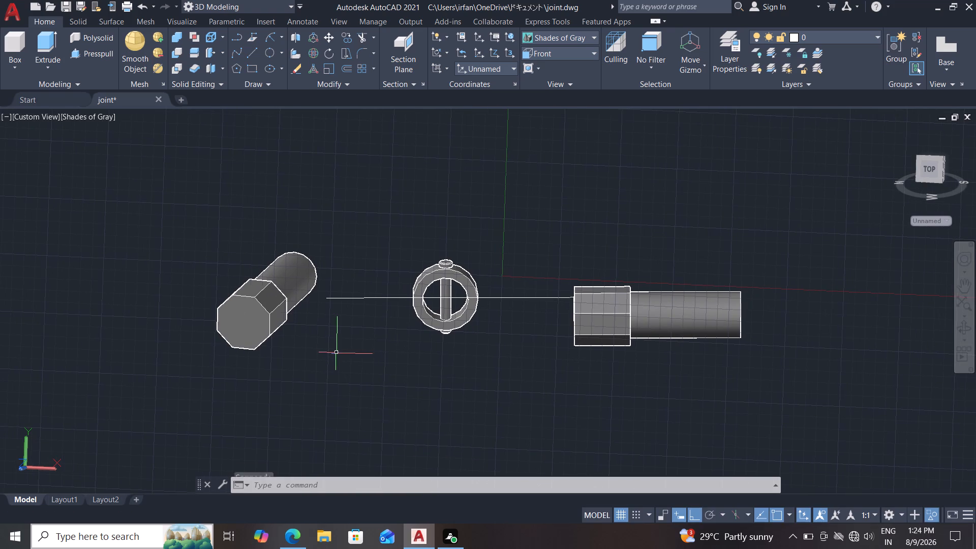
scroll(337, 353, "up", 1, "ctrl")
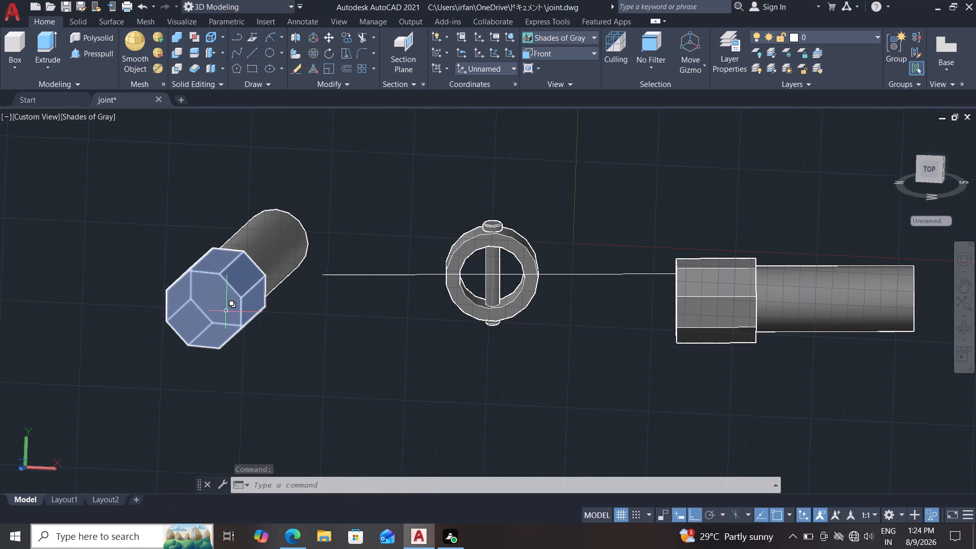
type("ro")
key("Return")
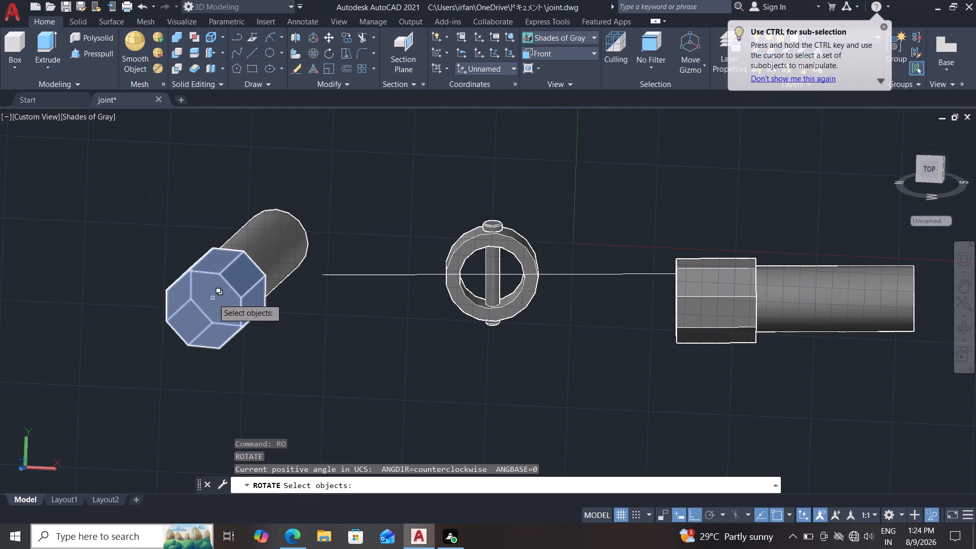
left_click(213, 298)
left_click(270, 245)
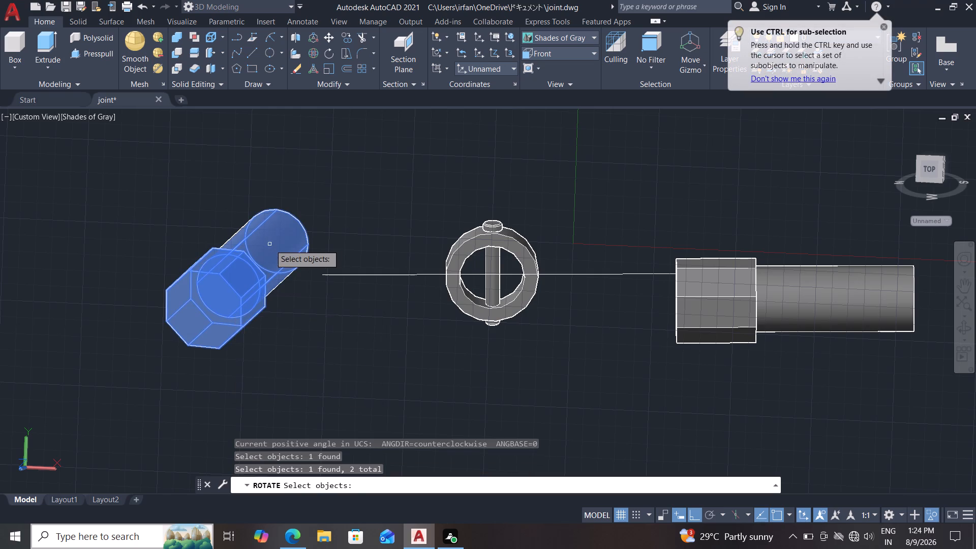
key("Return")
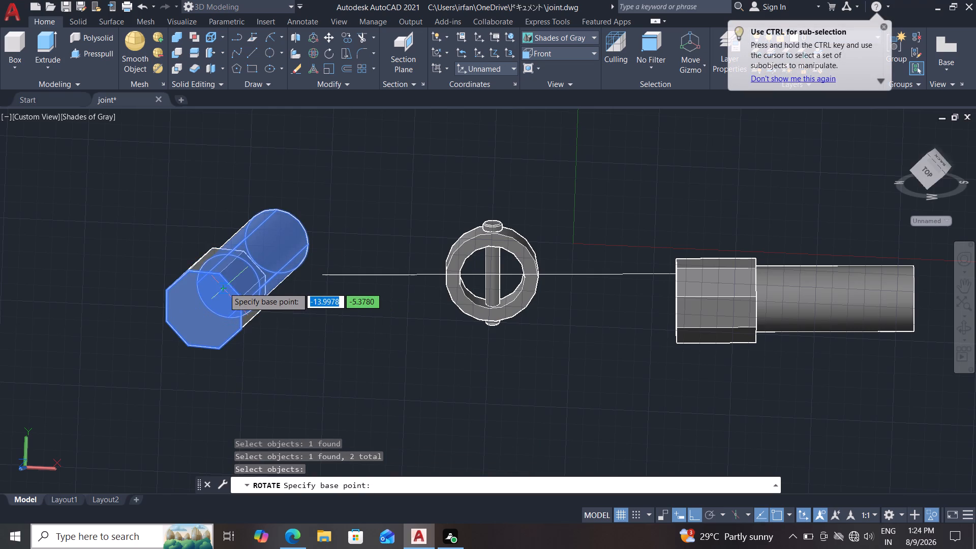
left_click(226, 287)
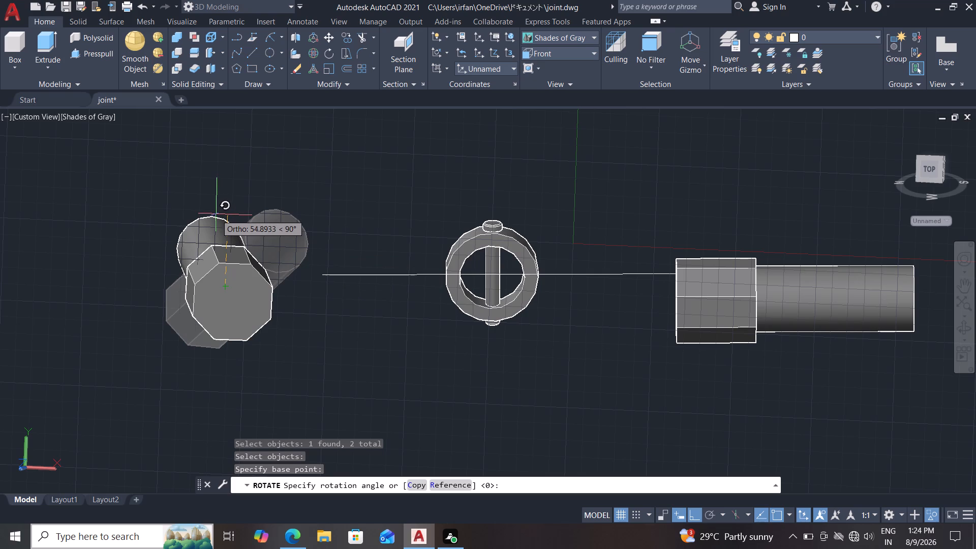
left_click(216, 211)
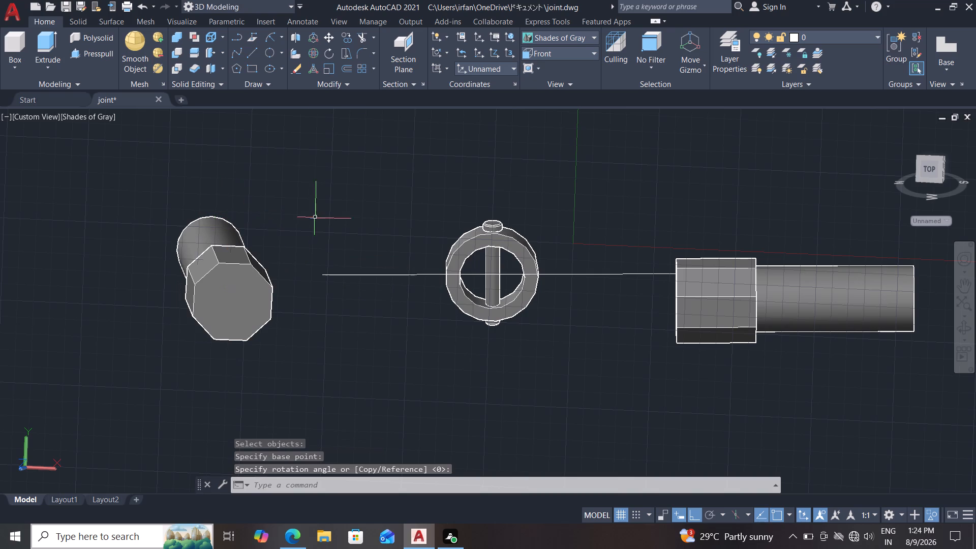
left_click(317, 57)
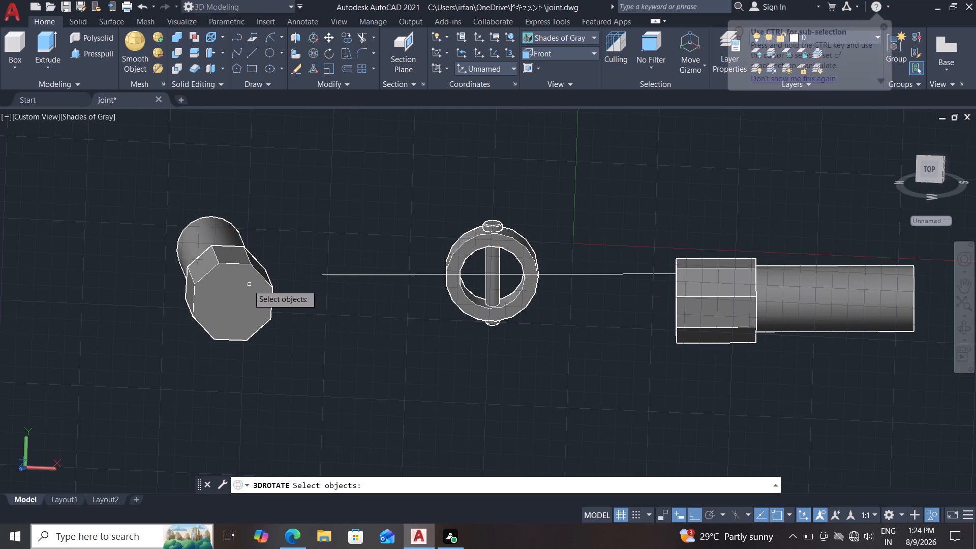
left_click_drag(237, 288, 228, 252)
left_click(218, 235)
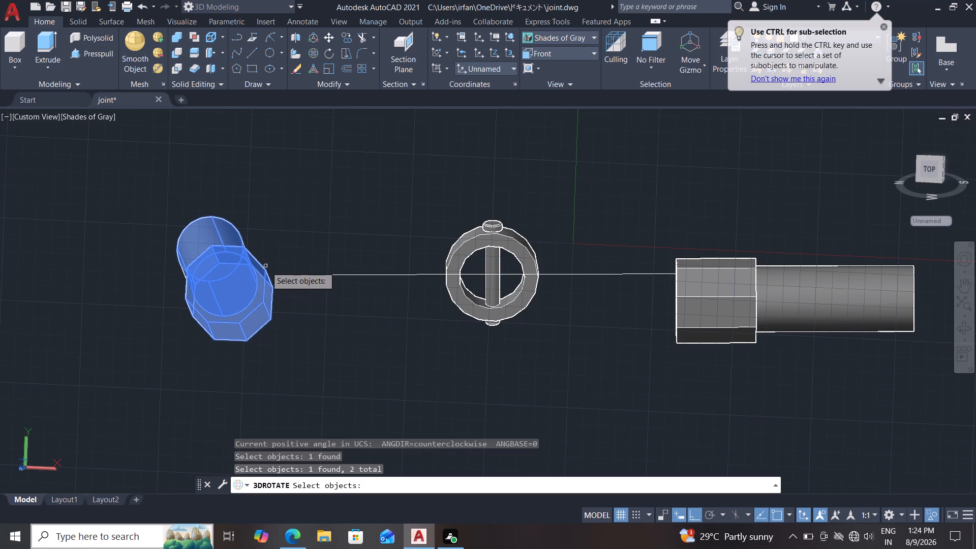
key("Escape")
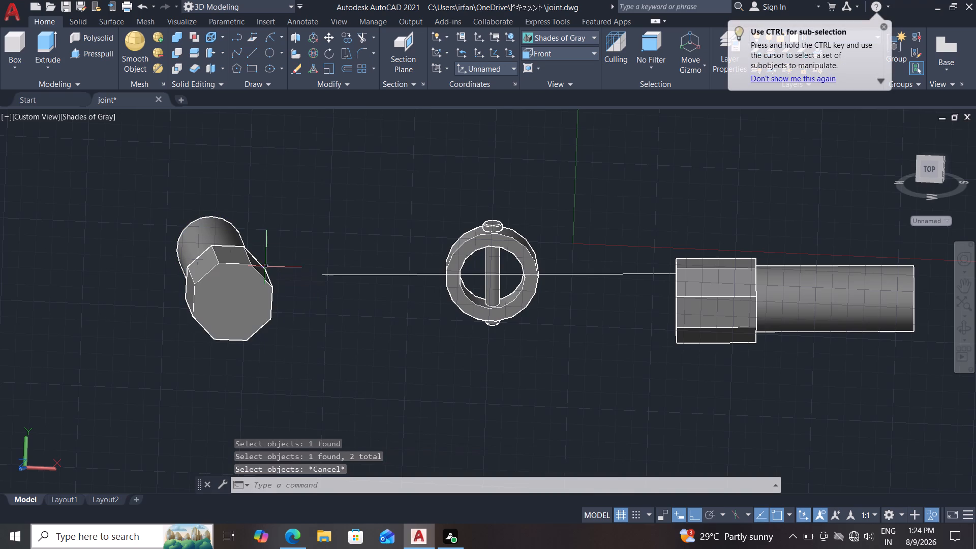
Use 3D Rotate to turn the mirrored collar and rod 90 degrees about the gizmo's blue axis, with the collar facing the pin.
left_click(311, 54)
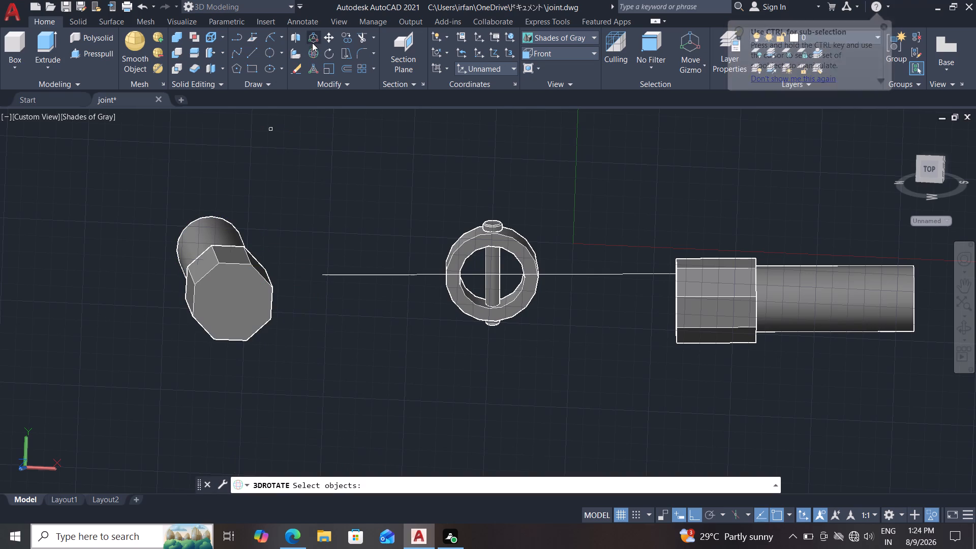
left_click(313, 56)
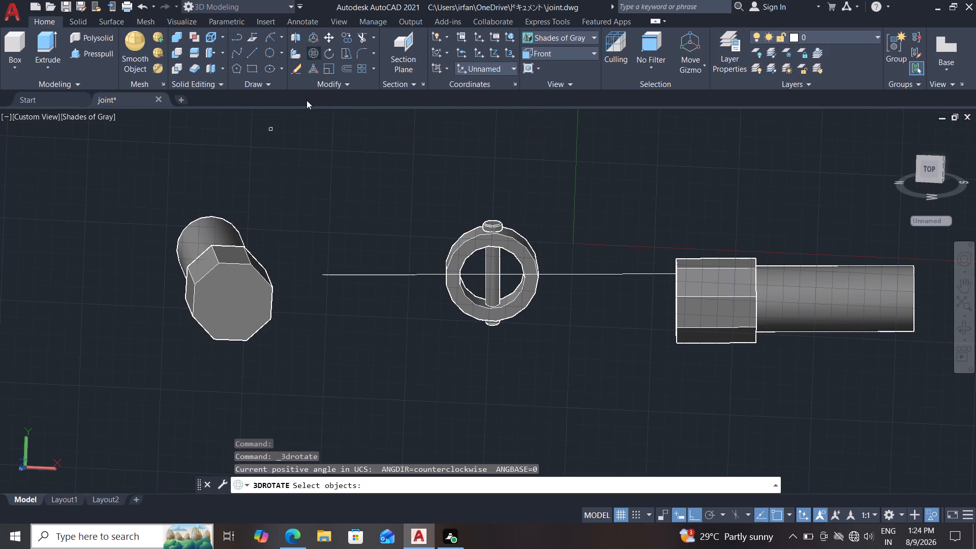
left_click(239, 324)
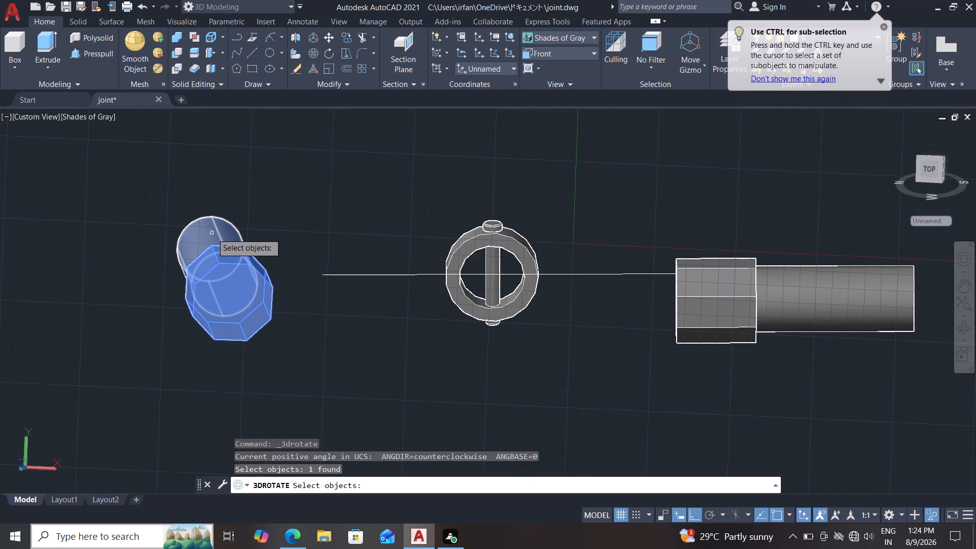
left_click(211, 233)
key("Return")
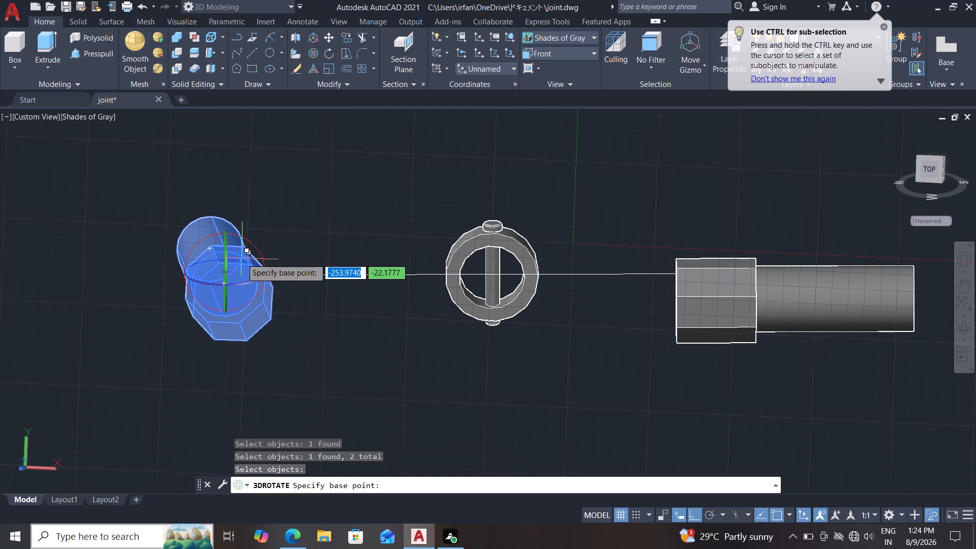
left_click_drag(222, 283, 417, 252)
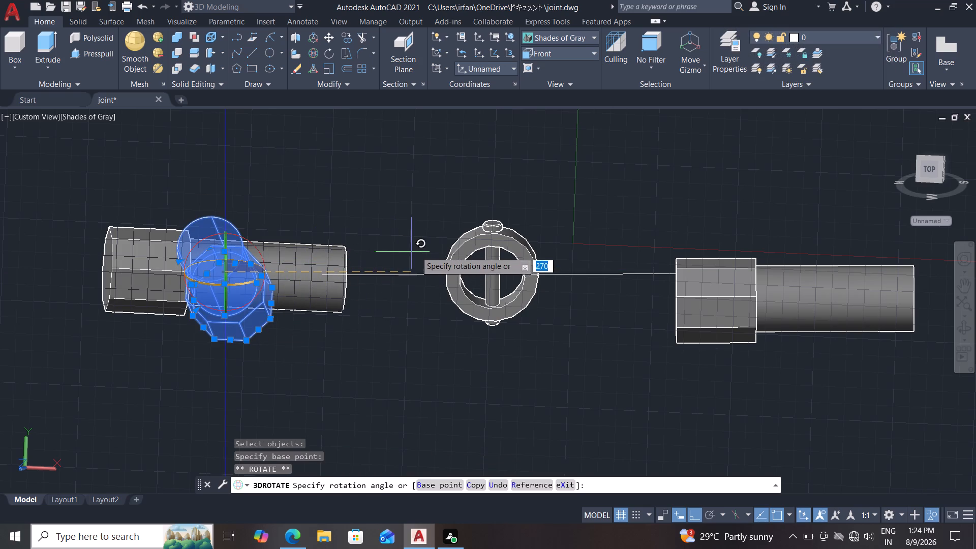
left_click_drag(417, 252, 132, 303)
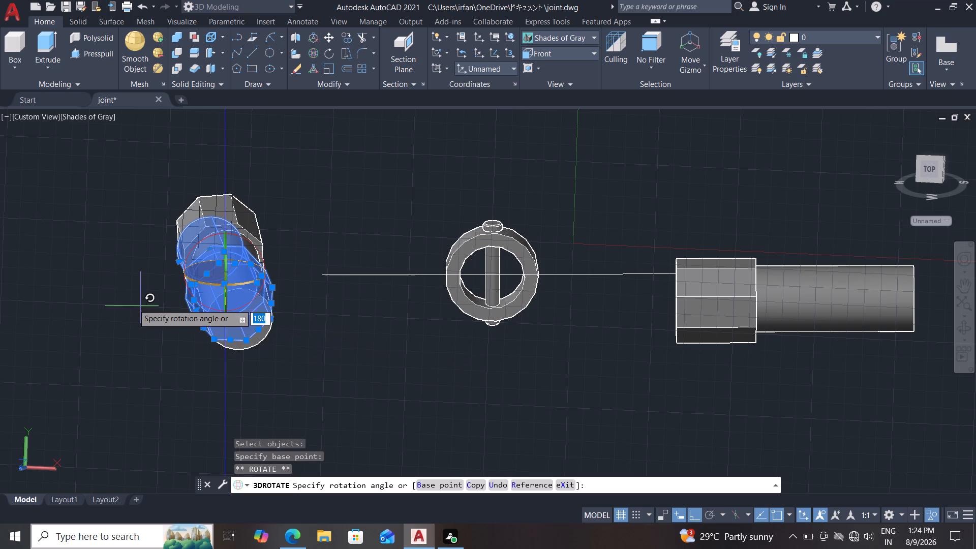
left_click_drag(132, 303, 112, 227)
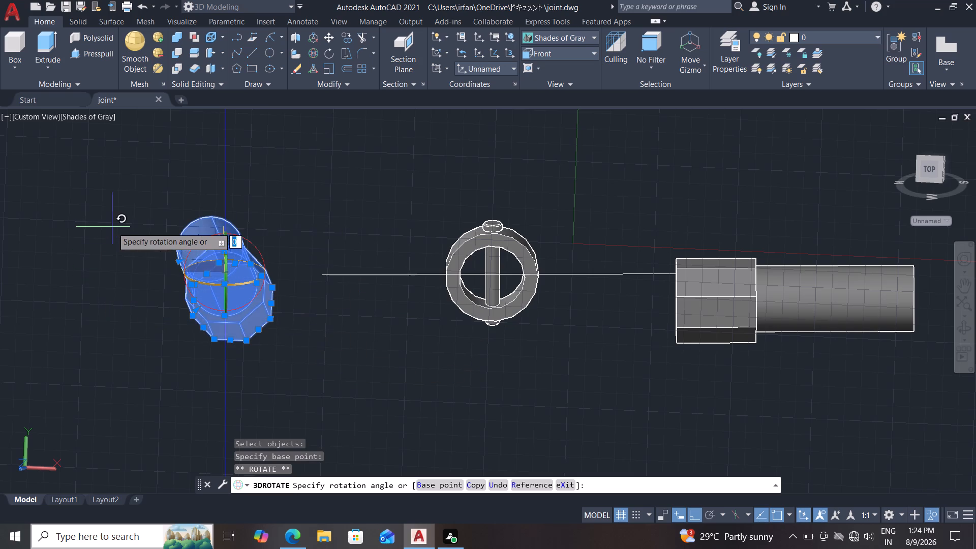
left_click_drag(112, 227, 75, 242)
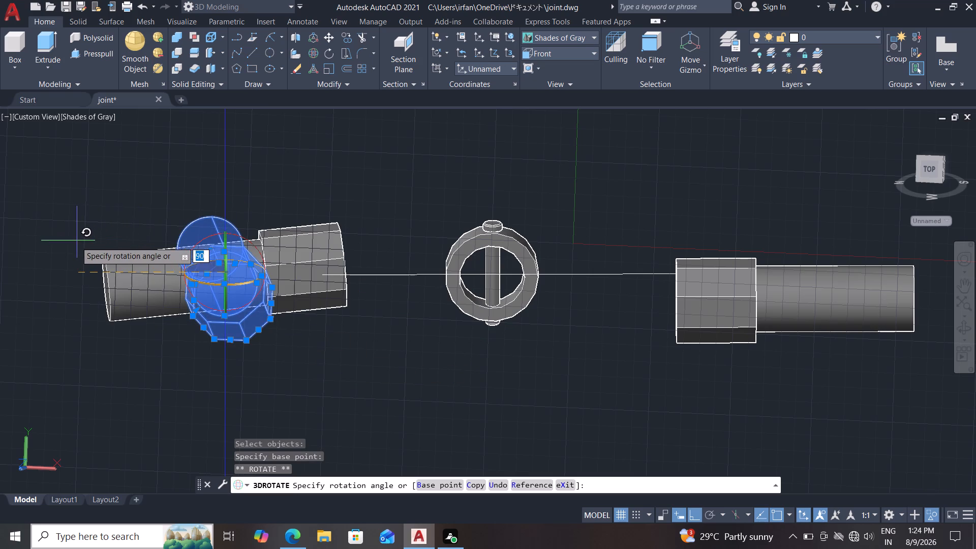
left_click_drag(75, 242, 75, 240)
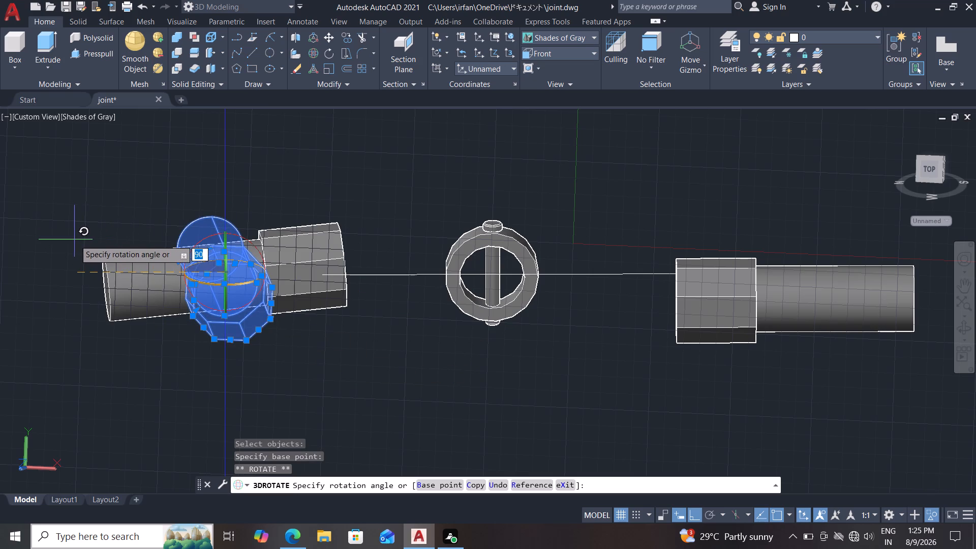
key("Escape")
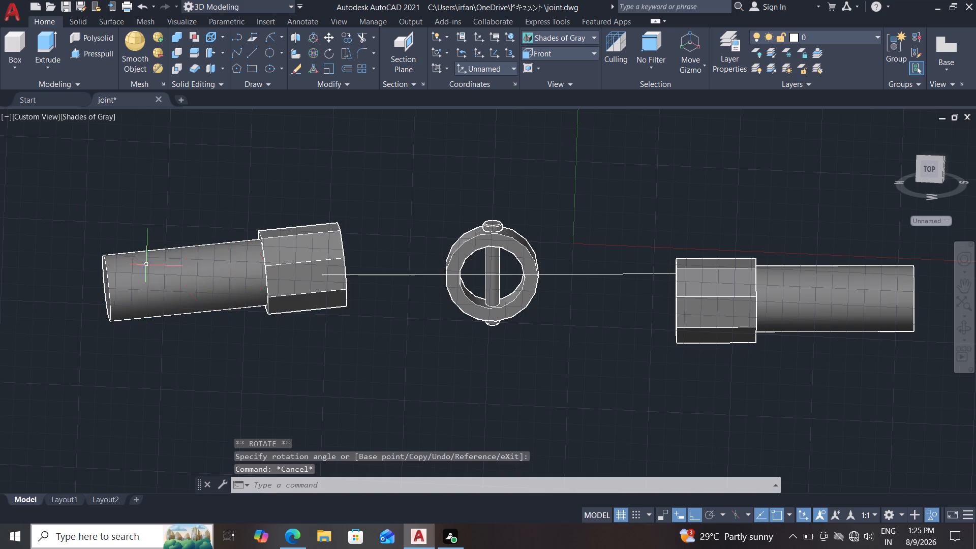
Delete the mirrored copy of the hexagonal collar and round rod.
left_click(272, 257)
left_click(212, 268)
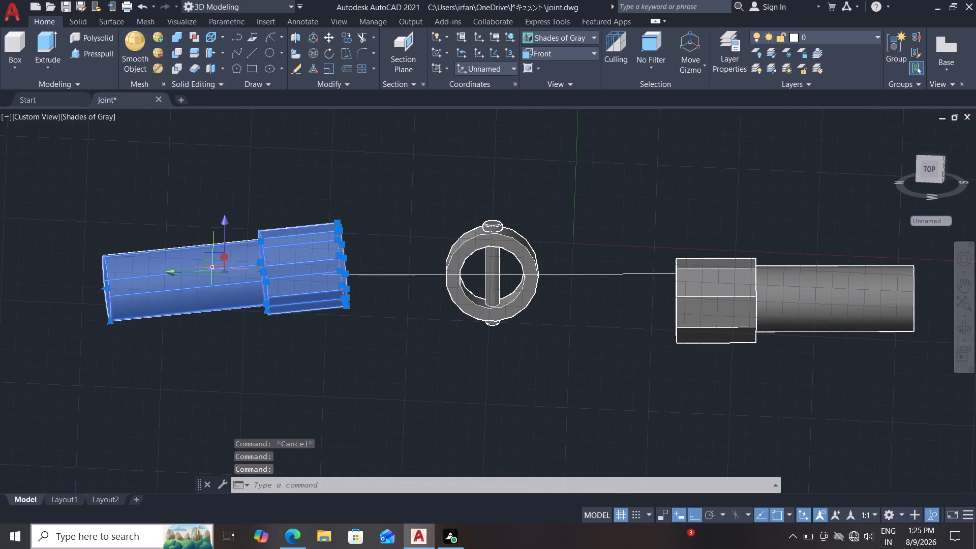
key("Delete")
End object isolation to bring back the hidden fork and eye rod bodies.
scroll(340, 271, "down", 2, "ctrl")
scroll(340, 271, "up", 5, "ctrl")
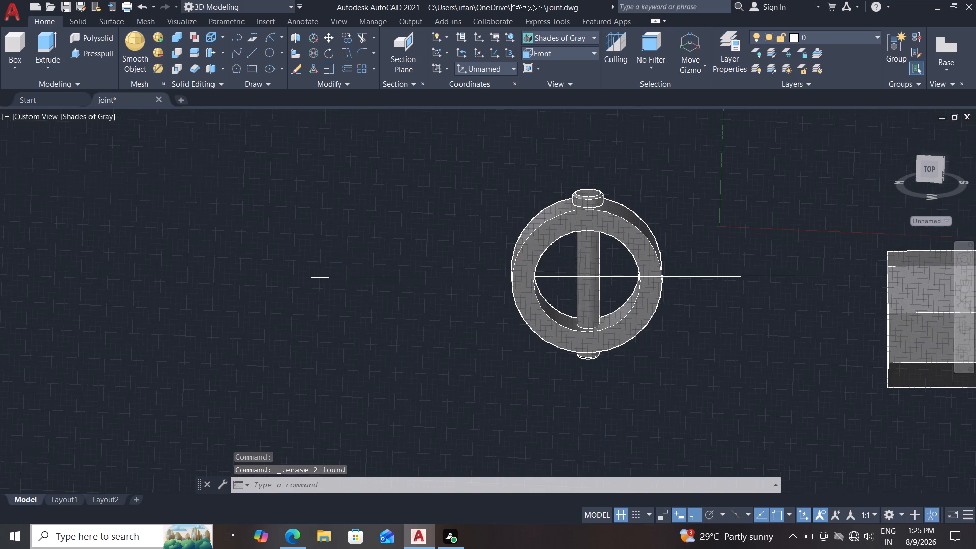
scroll(340, 271, "down", 2, "ctrl")
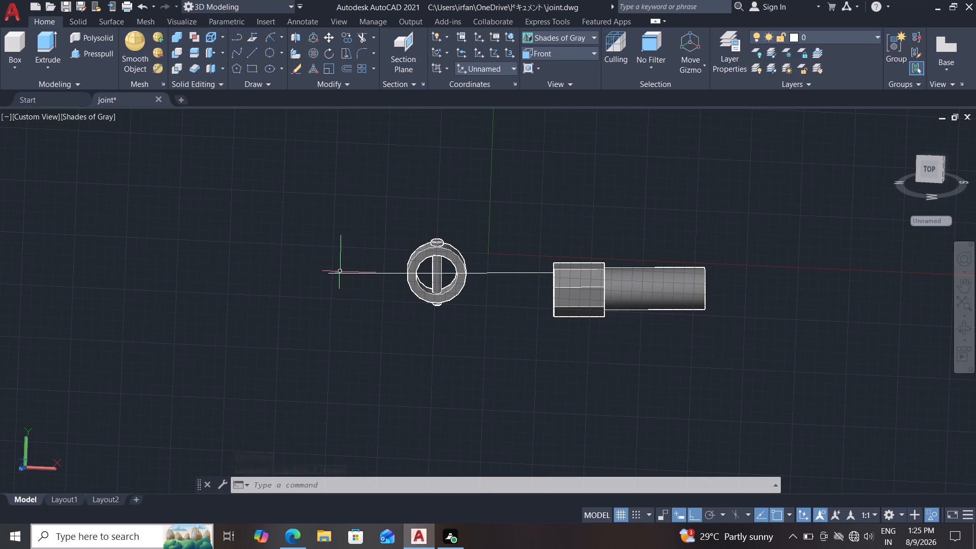
right_click(504, 336)
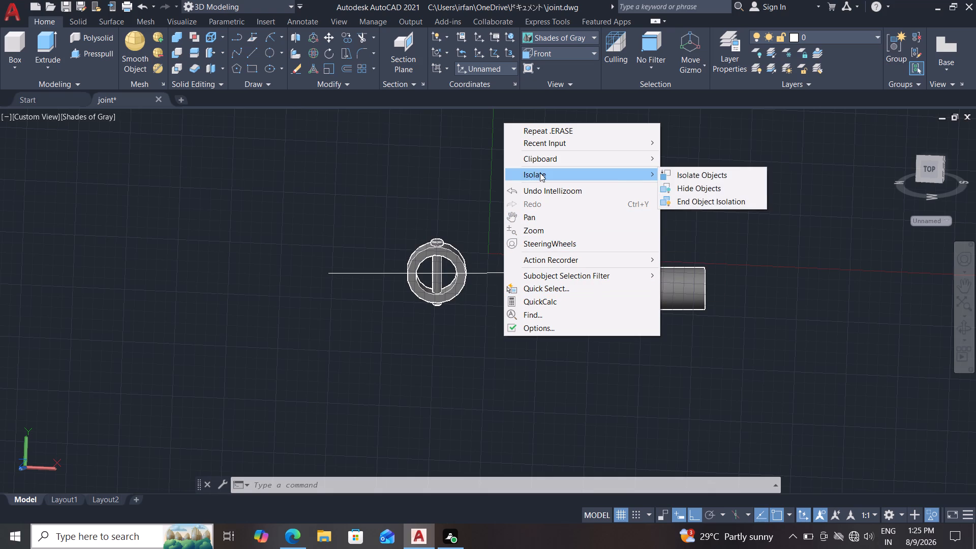
left_click(681, 201)
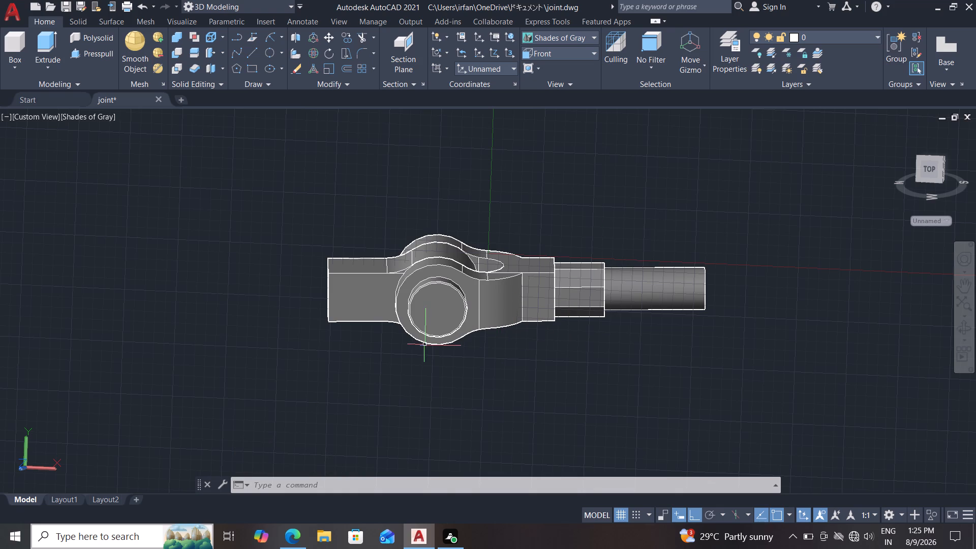
Draw an 8-sided polygon circumscribed about a circle of about 27.72 radius, centred on the eye rod's square end face.
middle_click_drag(425, 345, 443, 350)
left_click_drag(411, 351, 434, 356)
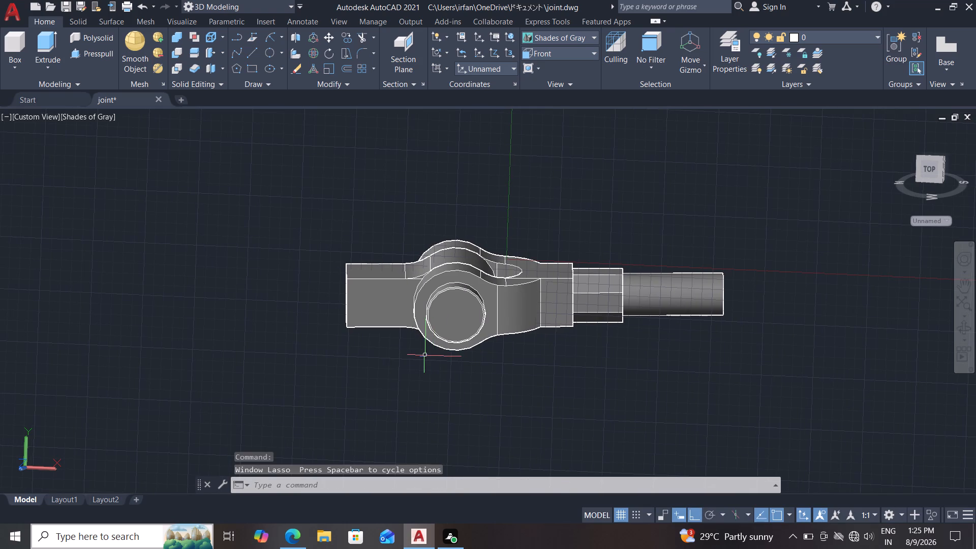
middle_click_drag(417, 348, 428, 346, "shift")
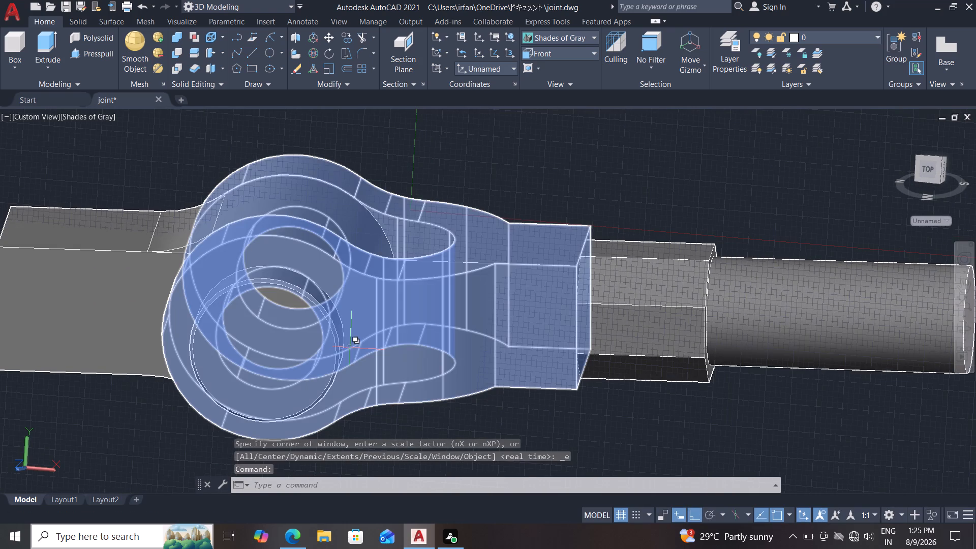
middle_click_drag(103, 429, 103, 428, "shift")
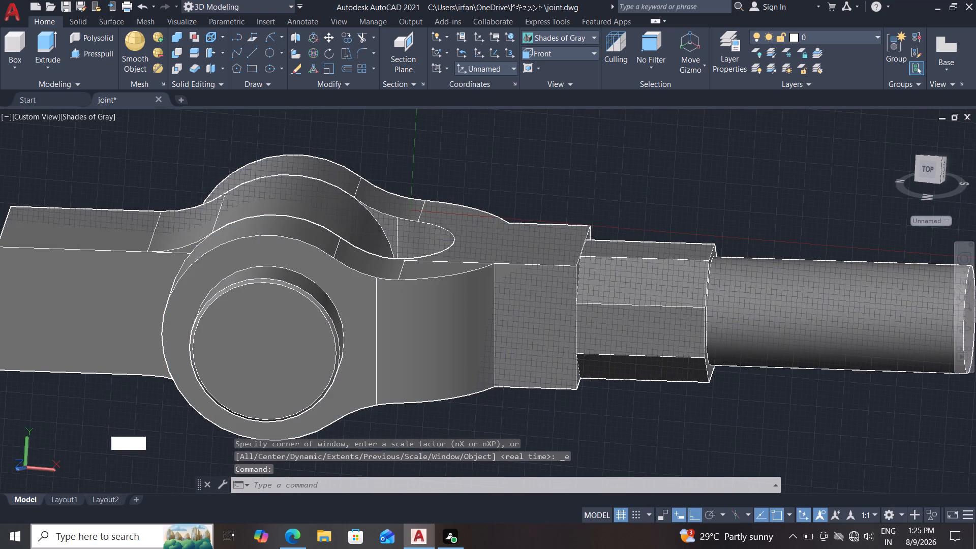
middle_click_drag(103, 428, 226, 401, "shift")
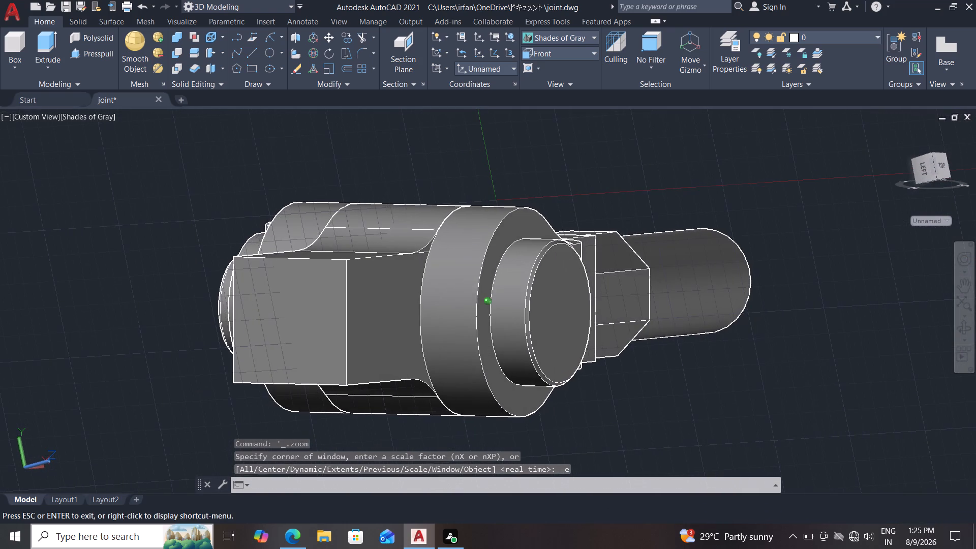
middle_click_drag(226, 401, 269, 396, "shift")
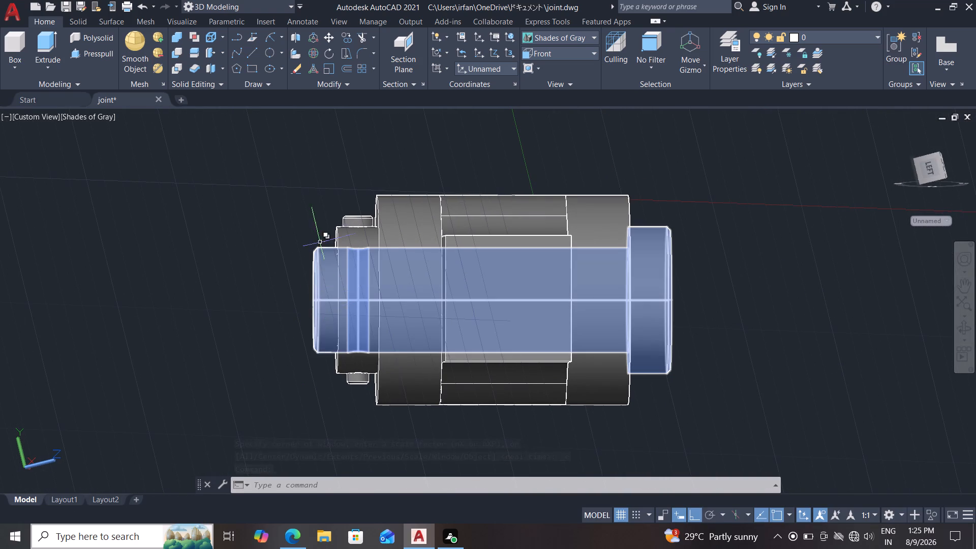
type("pol")
key("Return")
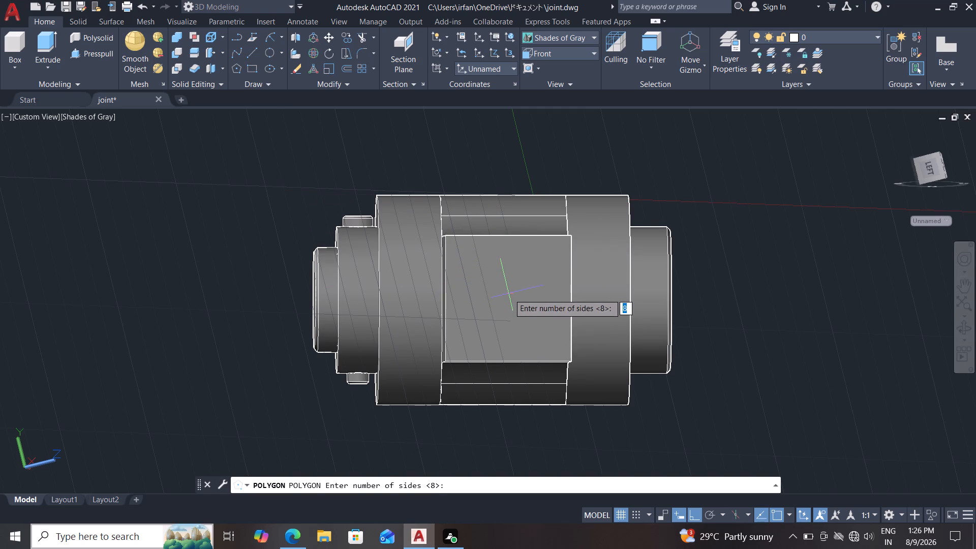
key("Return")
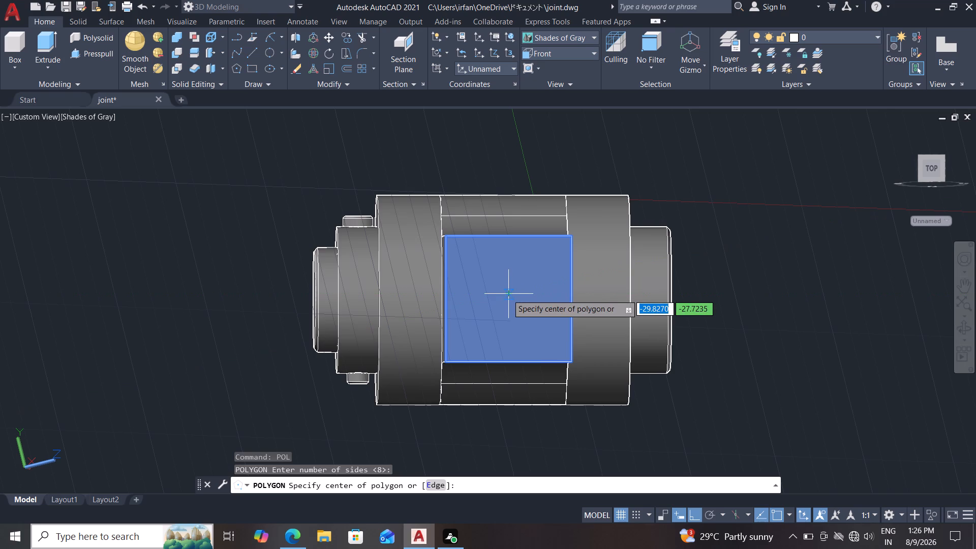
left_click(507, 294)
left_click_drag(553, 335, 507, 294)
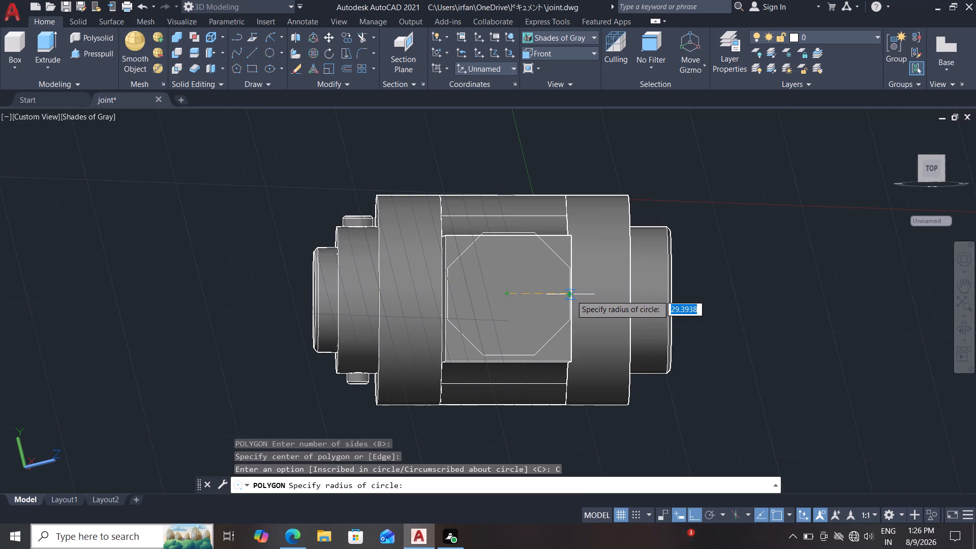
left_click(508, 234)
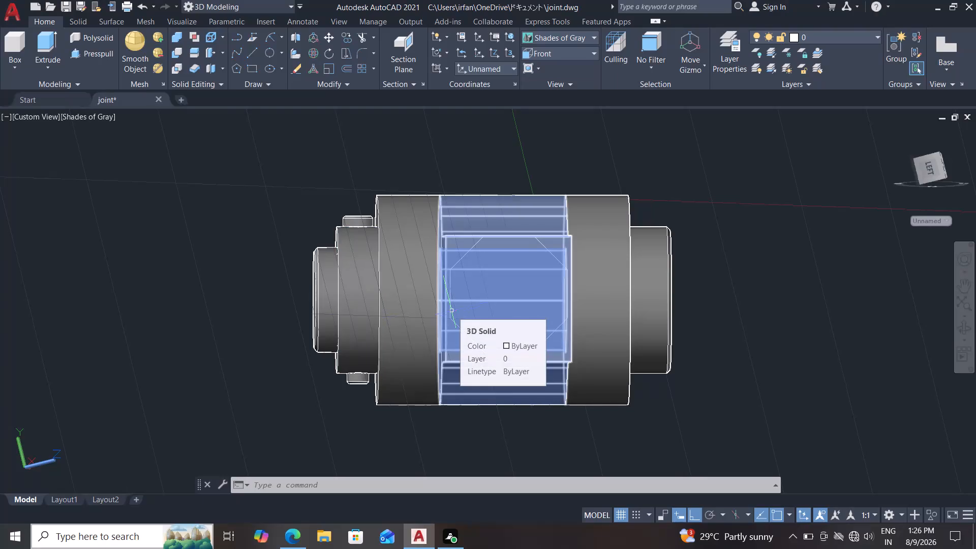
Delete the octagon from the eye rod's square end face.
left_click(538, 350)
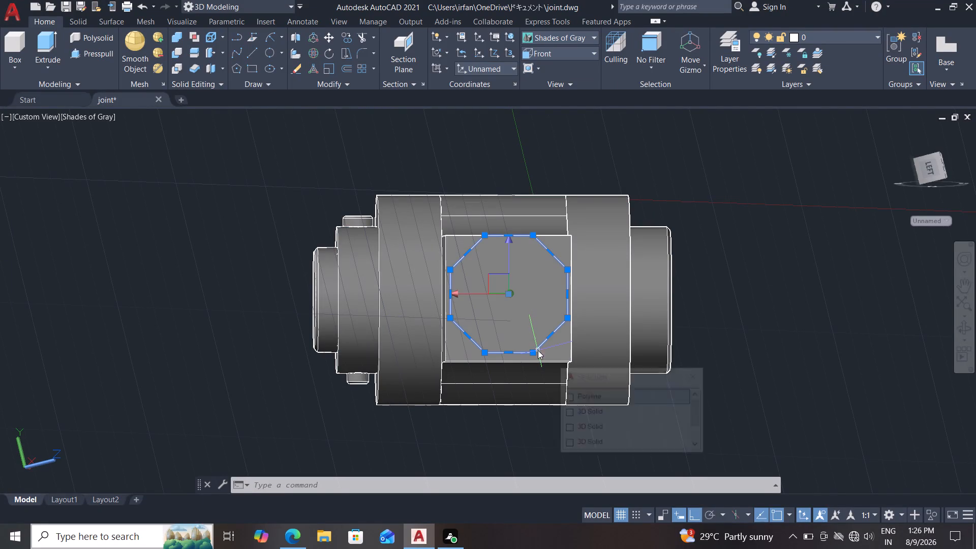
key("Delete")
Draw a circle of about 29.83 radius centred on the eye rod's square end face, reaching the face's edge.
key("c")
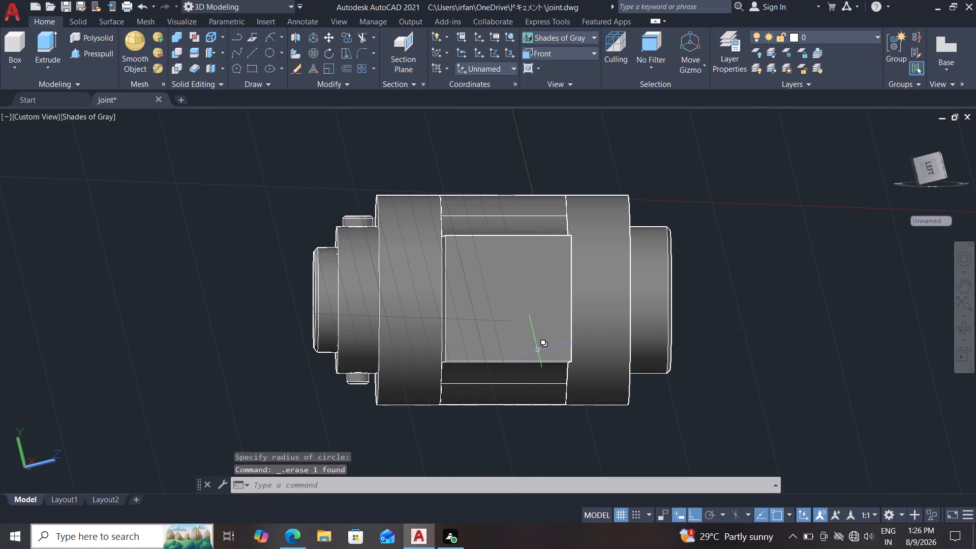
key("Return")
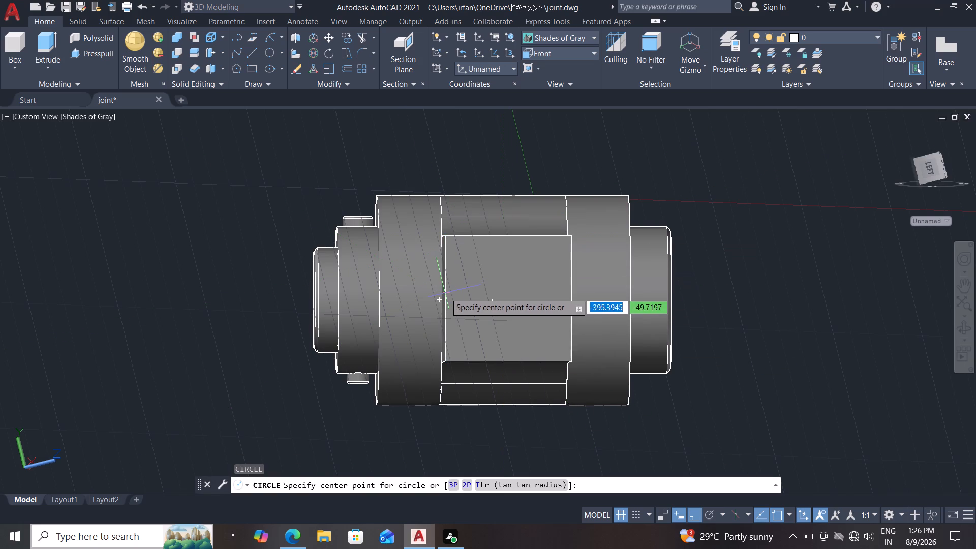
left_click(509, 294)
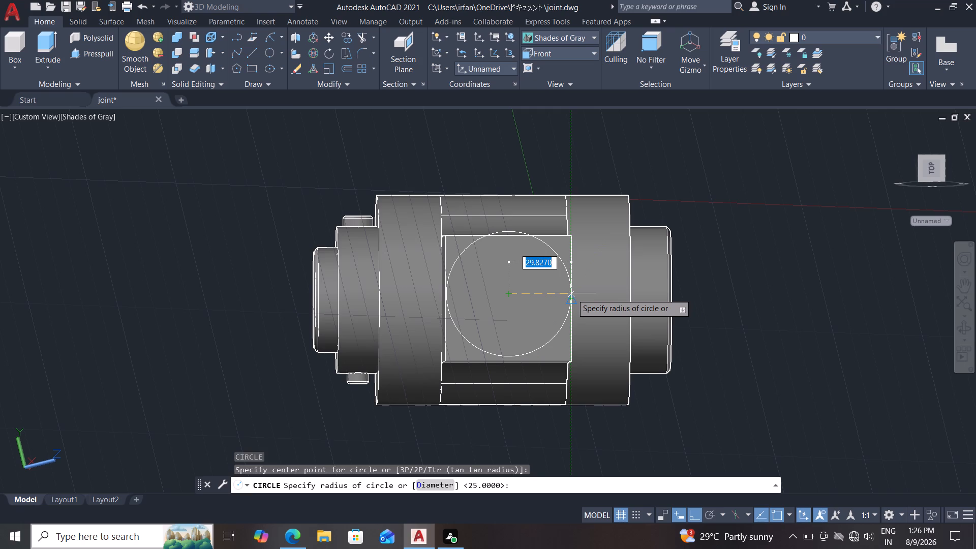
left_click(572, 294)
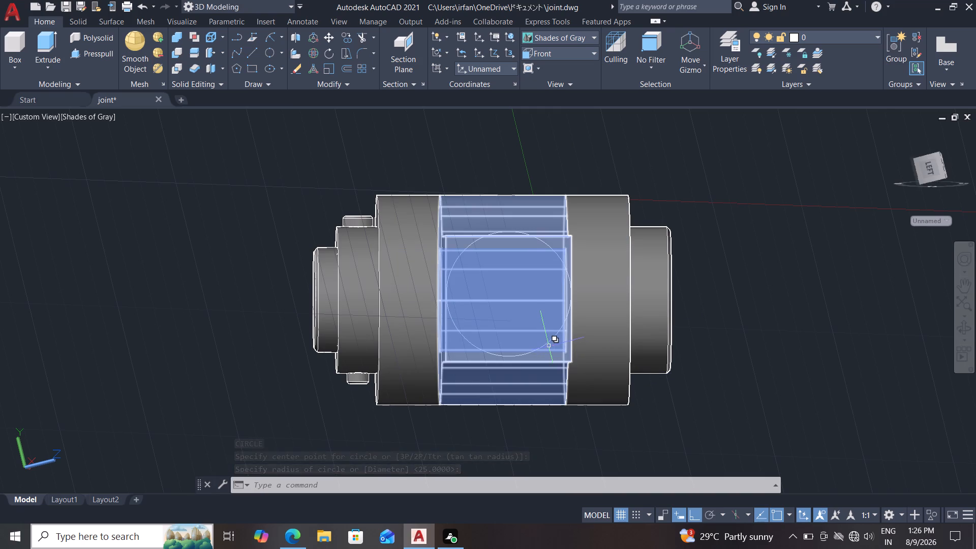
Examine the end-face circle against the model in 2D Wireframe style and restore the Shades of Gray style.
key("m")
key("Return")
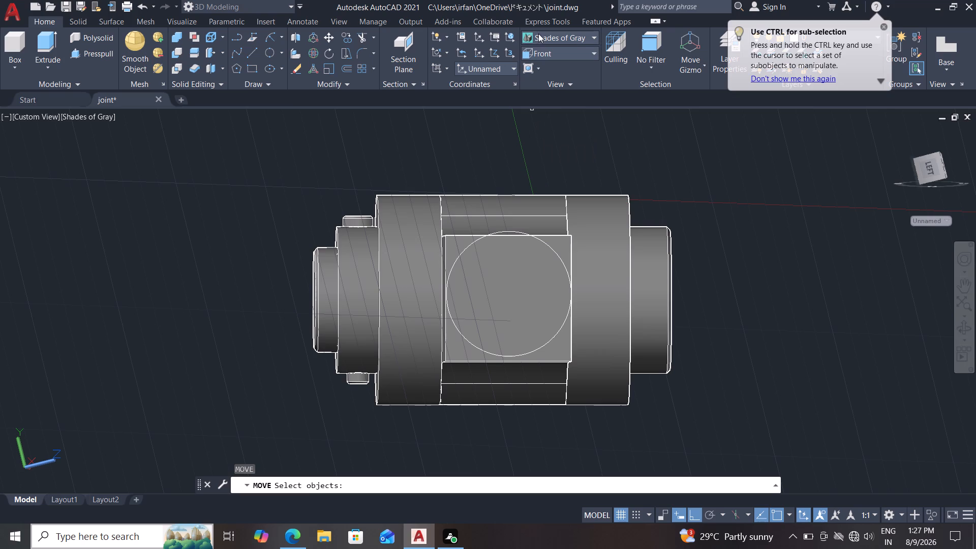
left_click(542, 40)
left_click(537, 69)
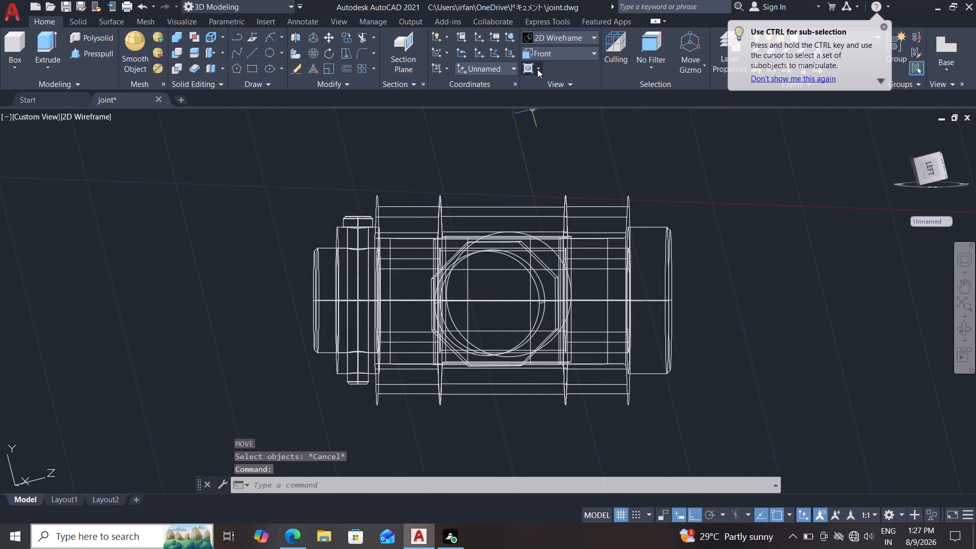
left_click(569, 37)
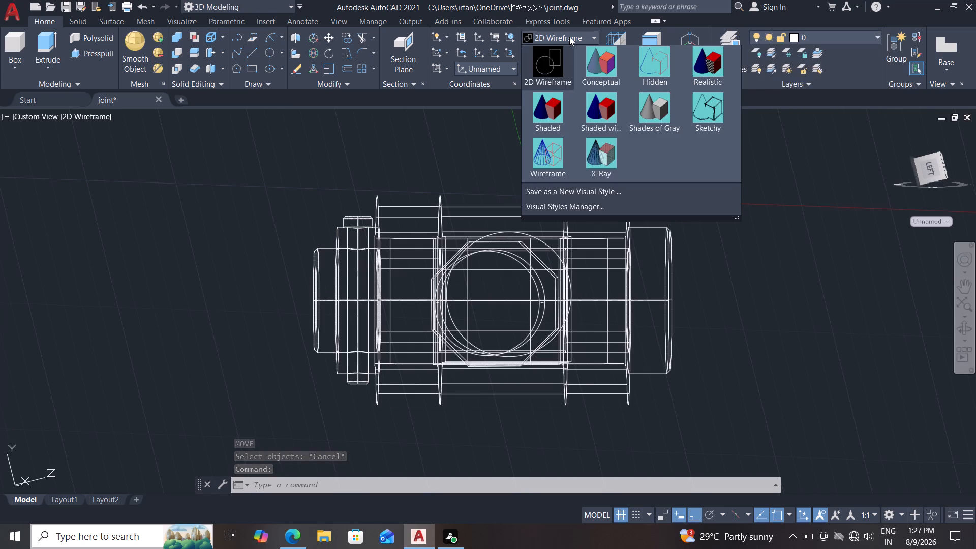
left_click(640, 124)
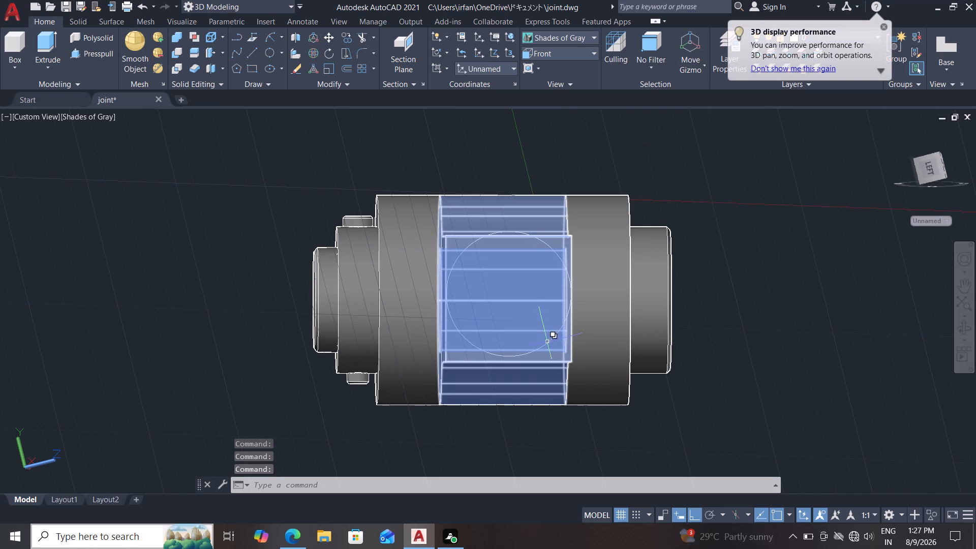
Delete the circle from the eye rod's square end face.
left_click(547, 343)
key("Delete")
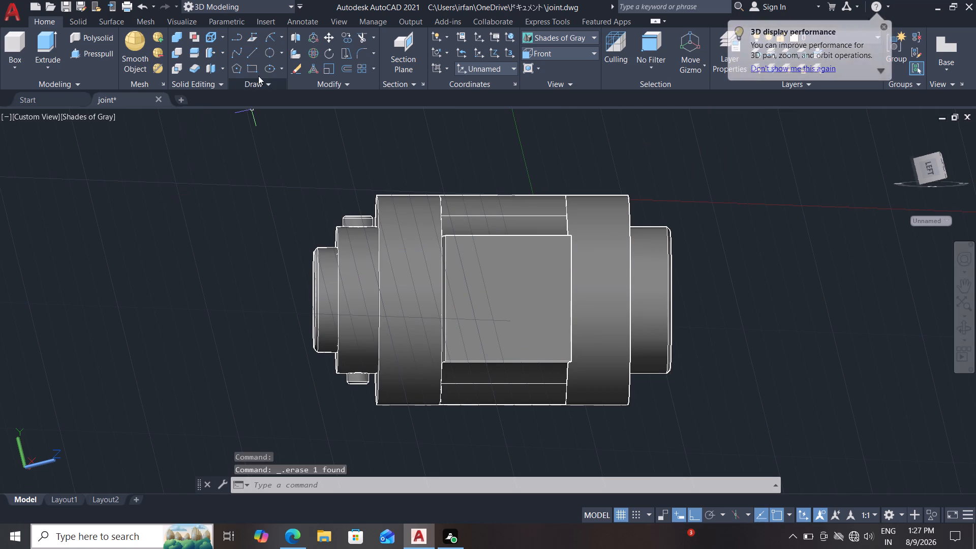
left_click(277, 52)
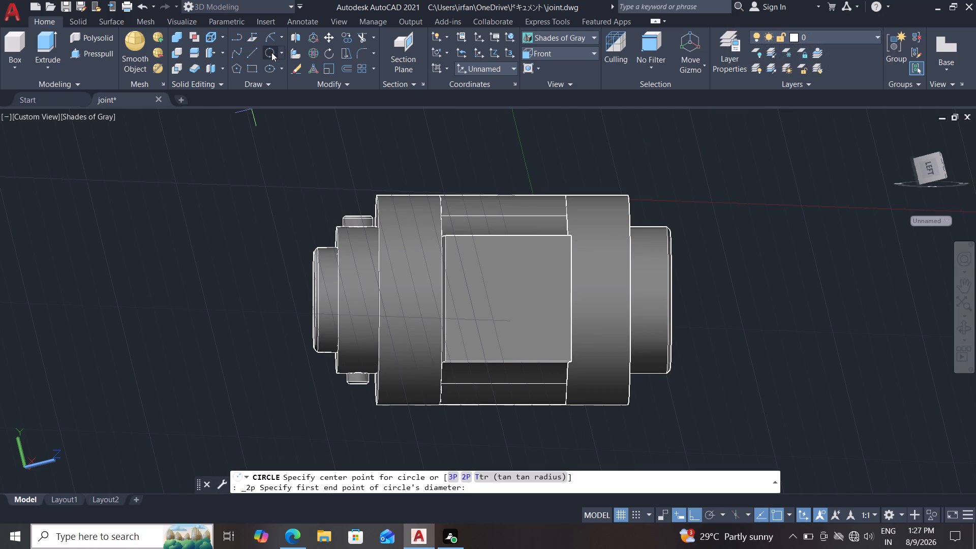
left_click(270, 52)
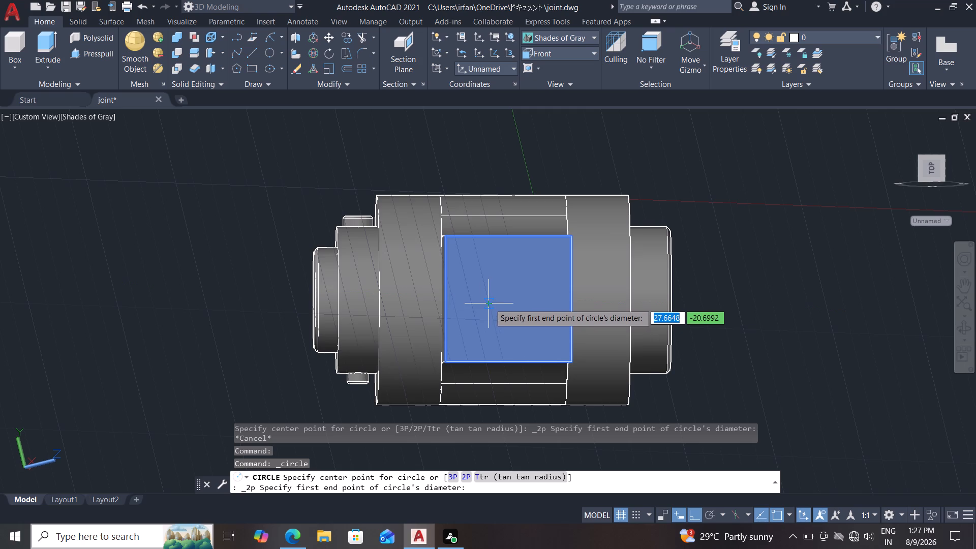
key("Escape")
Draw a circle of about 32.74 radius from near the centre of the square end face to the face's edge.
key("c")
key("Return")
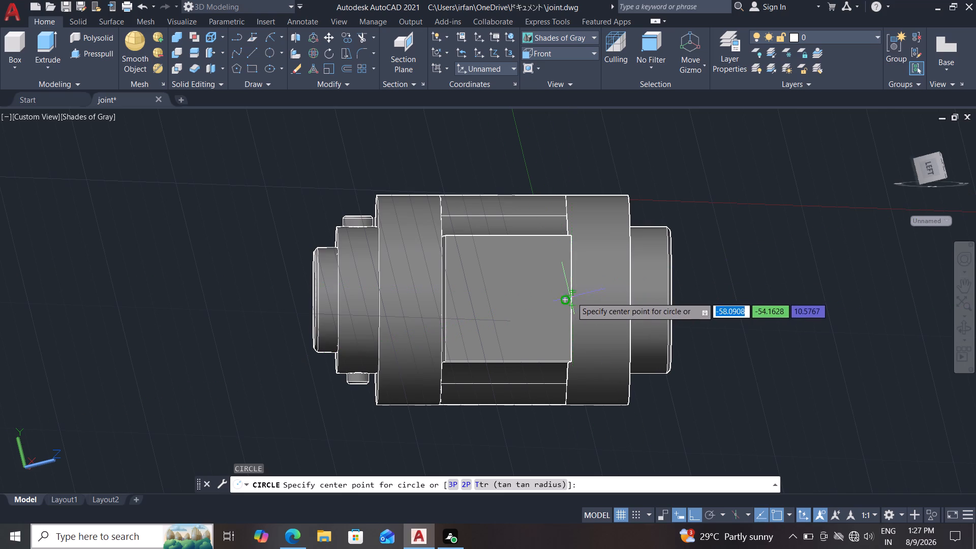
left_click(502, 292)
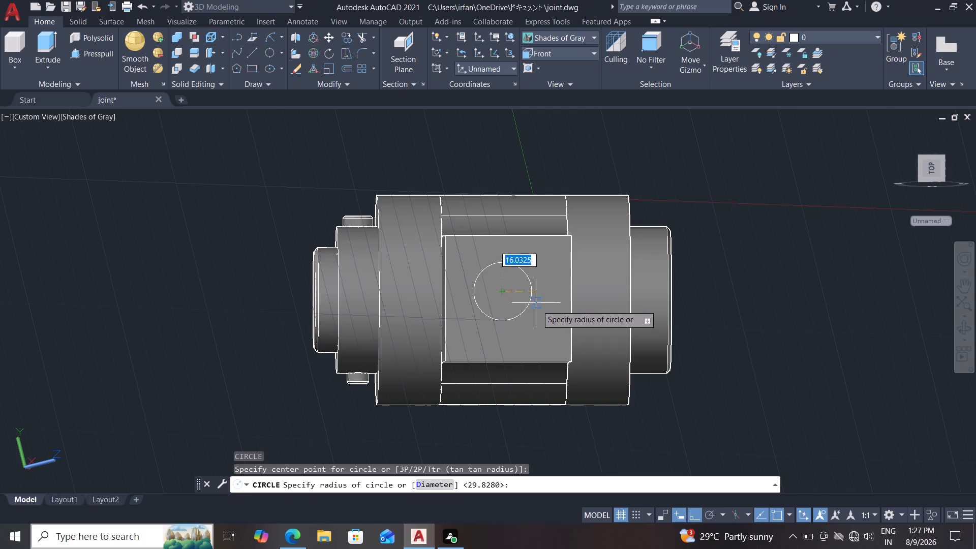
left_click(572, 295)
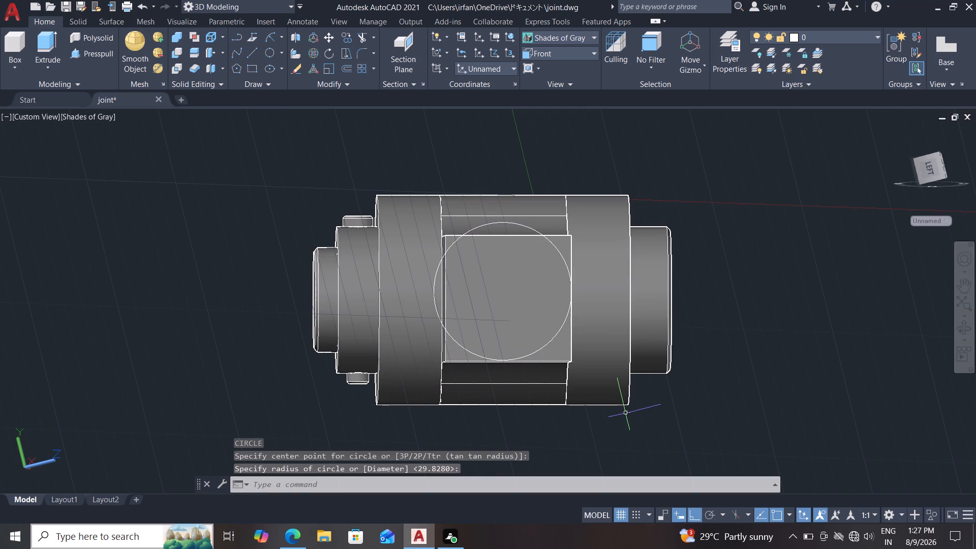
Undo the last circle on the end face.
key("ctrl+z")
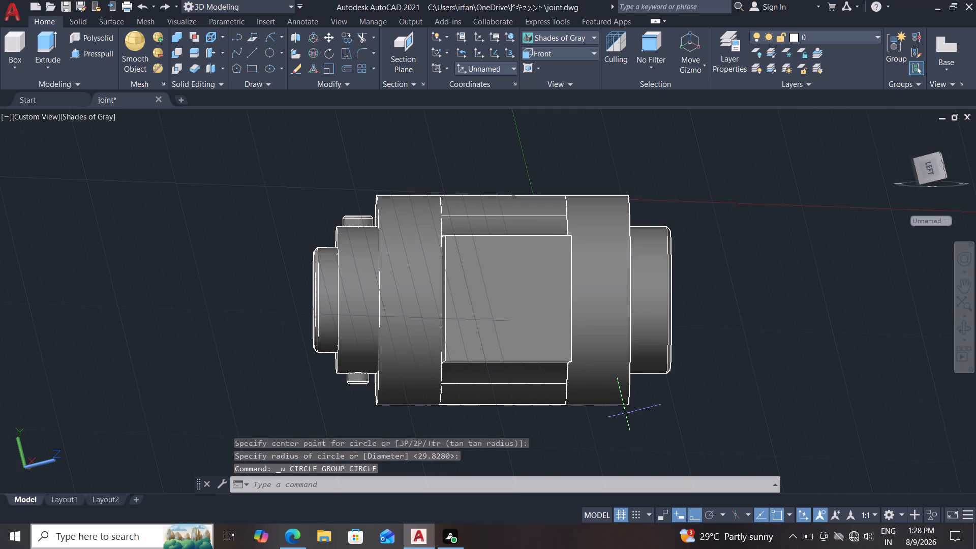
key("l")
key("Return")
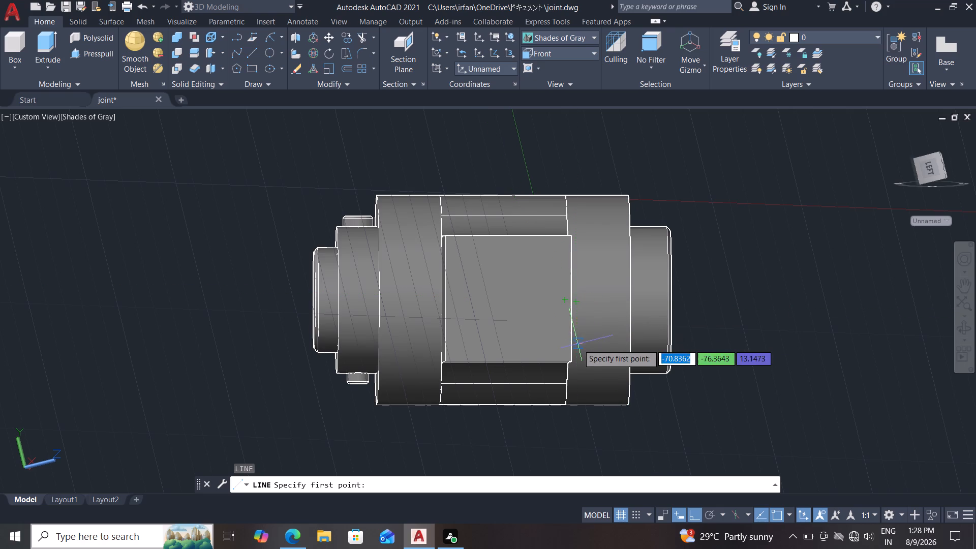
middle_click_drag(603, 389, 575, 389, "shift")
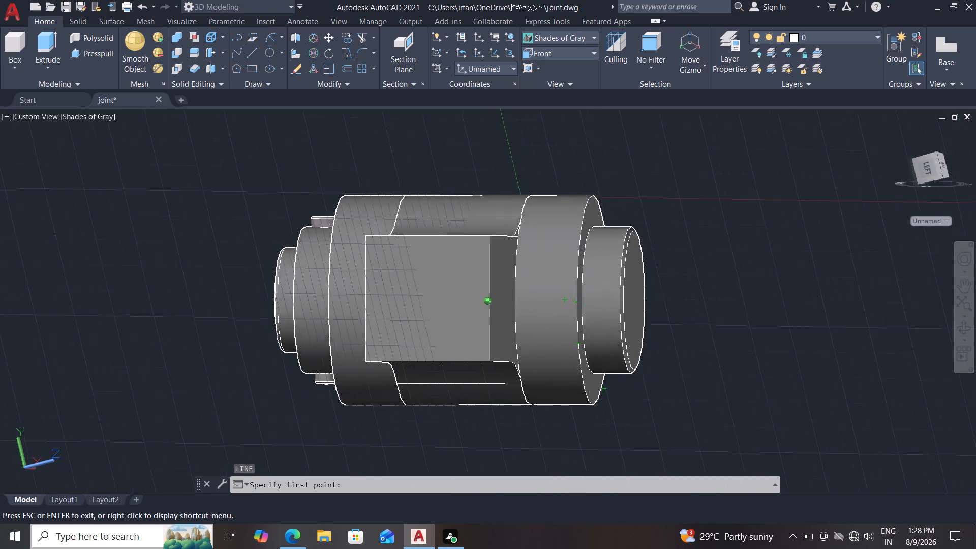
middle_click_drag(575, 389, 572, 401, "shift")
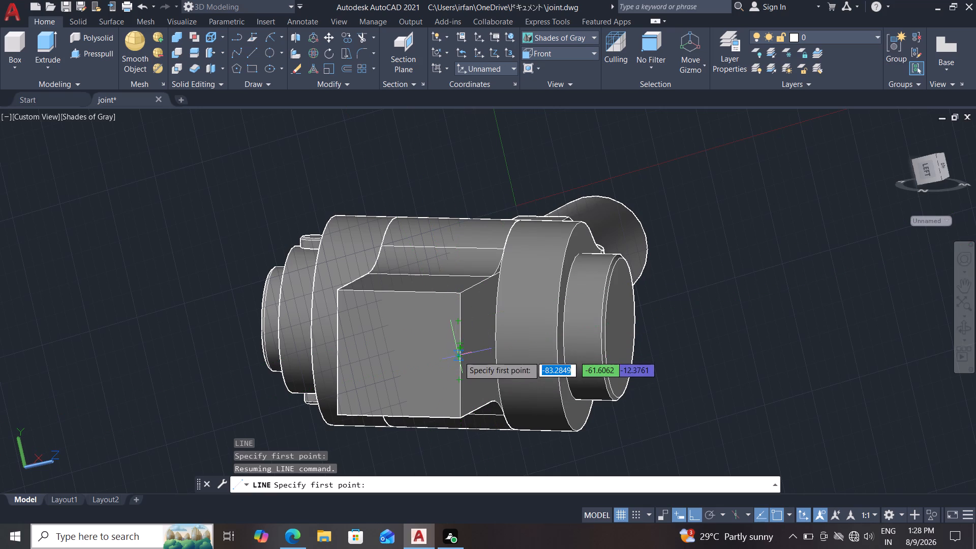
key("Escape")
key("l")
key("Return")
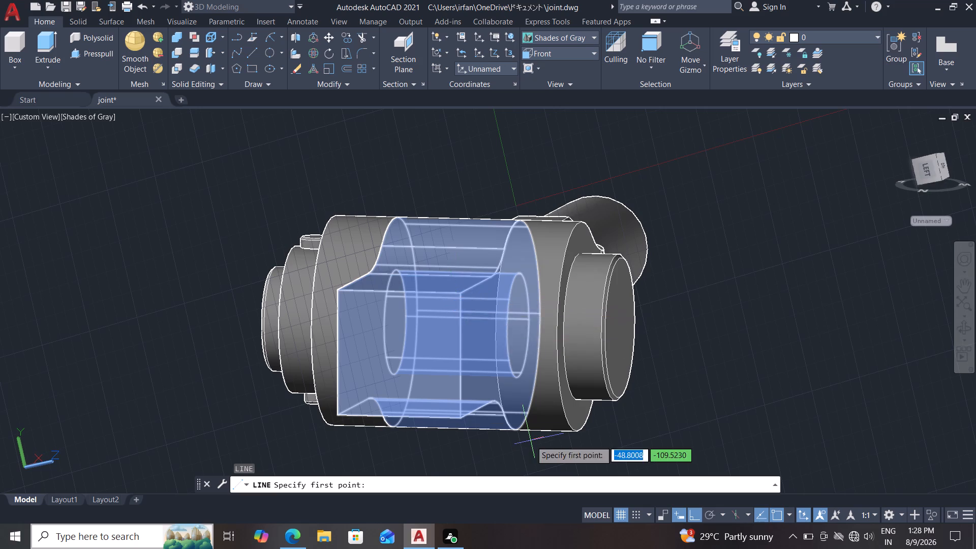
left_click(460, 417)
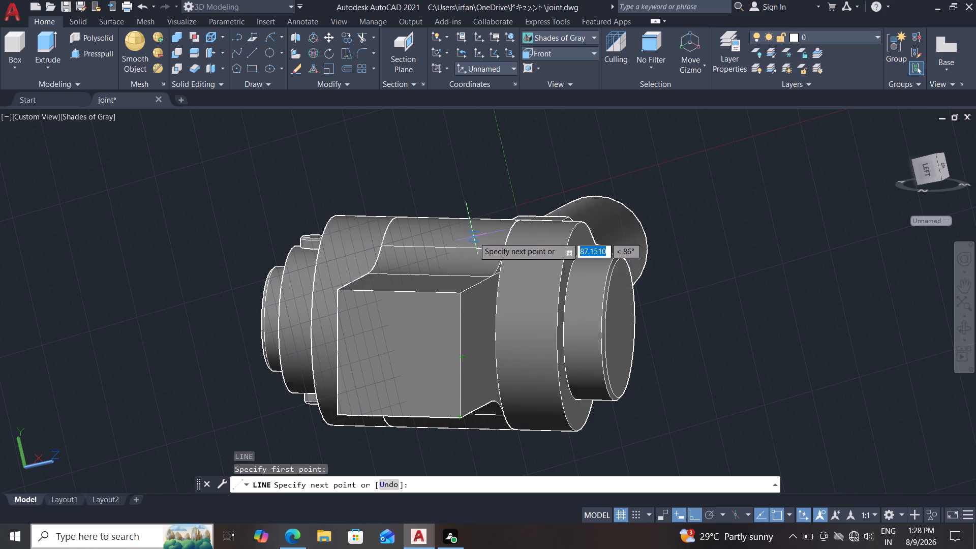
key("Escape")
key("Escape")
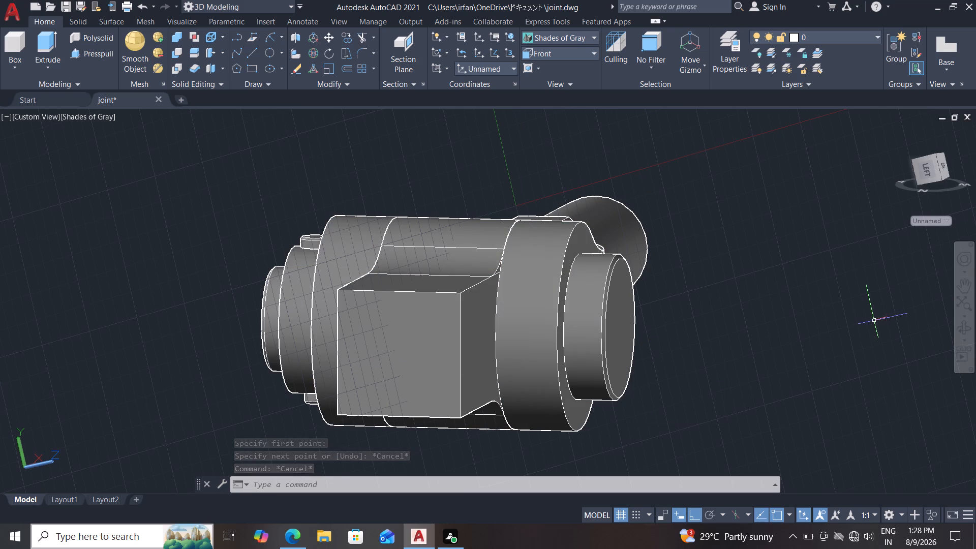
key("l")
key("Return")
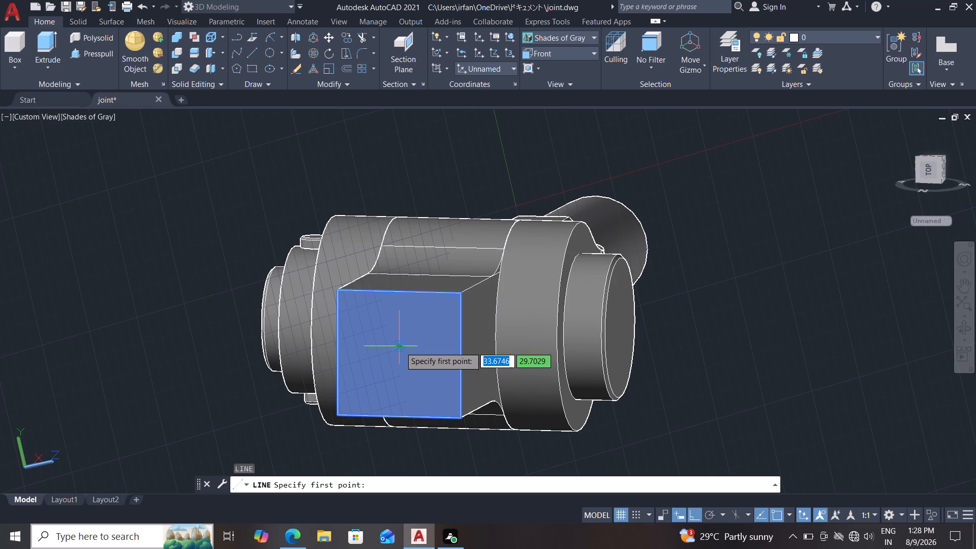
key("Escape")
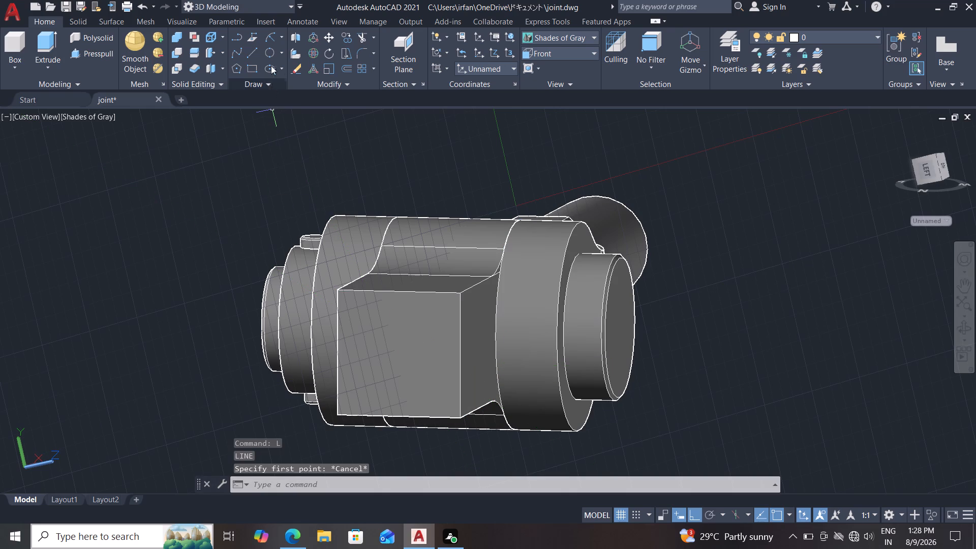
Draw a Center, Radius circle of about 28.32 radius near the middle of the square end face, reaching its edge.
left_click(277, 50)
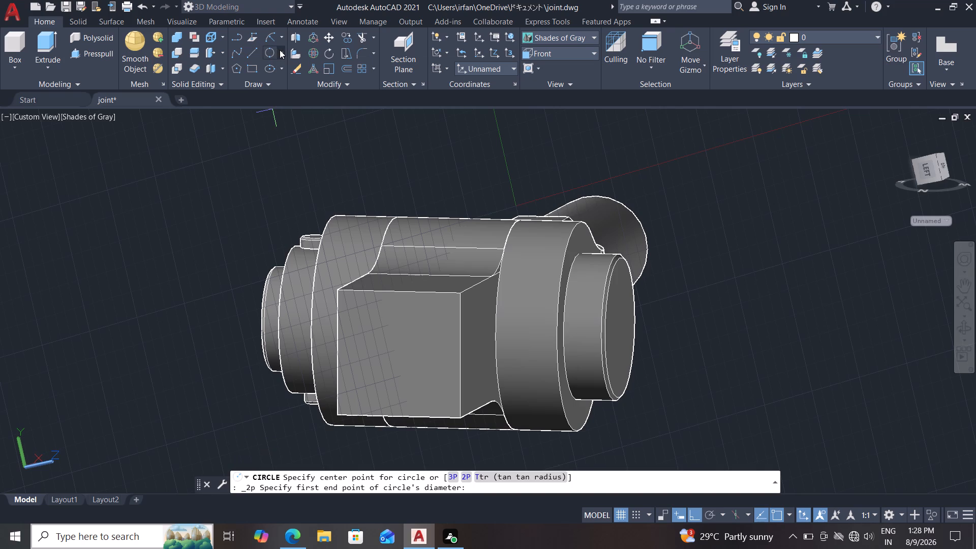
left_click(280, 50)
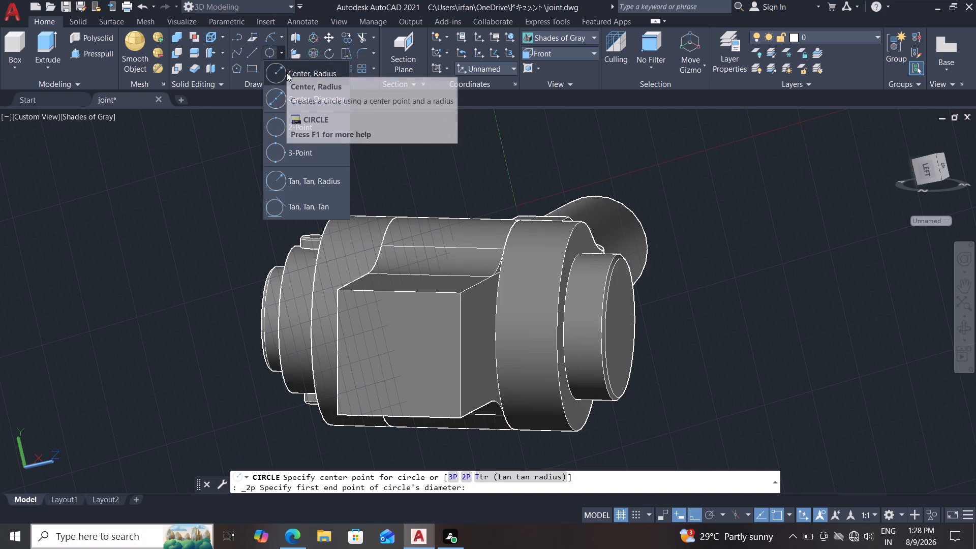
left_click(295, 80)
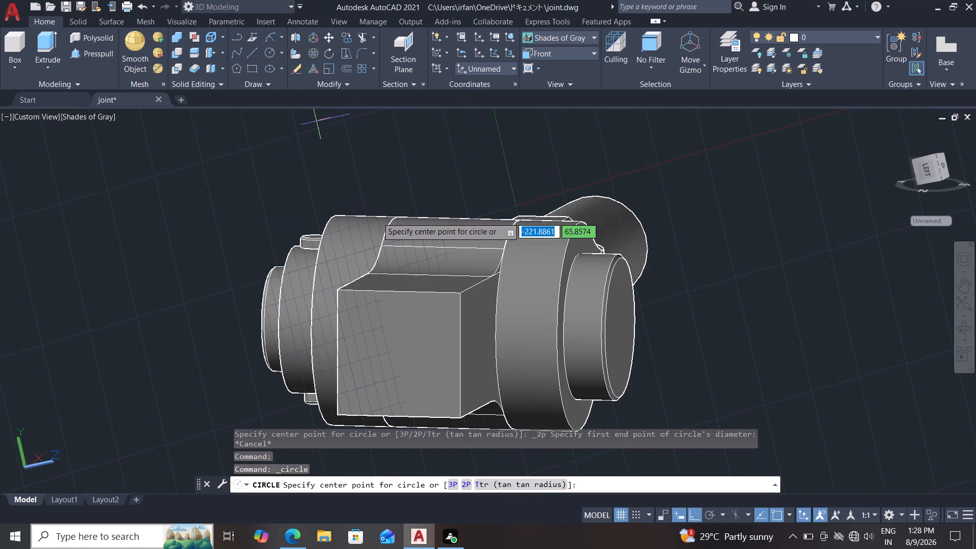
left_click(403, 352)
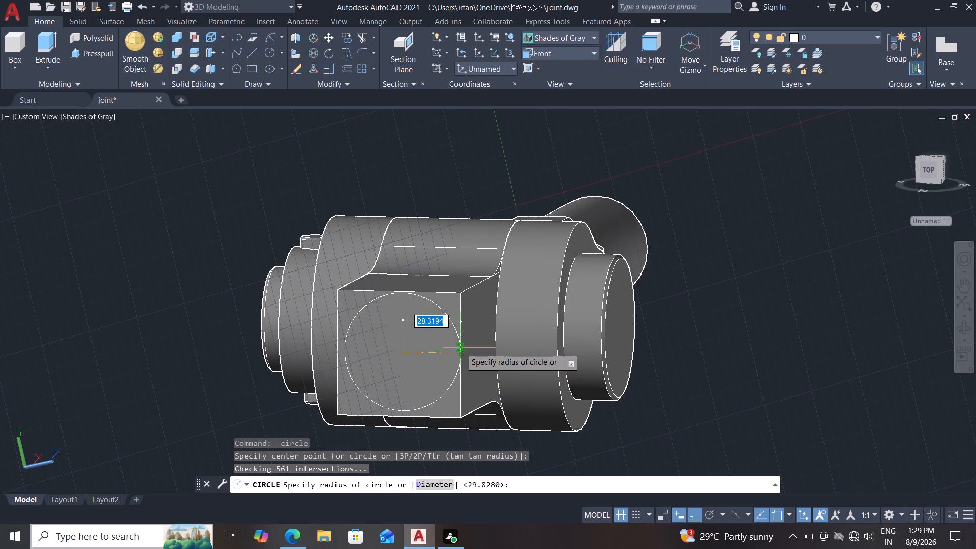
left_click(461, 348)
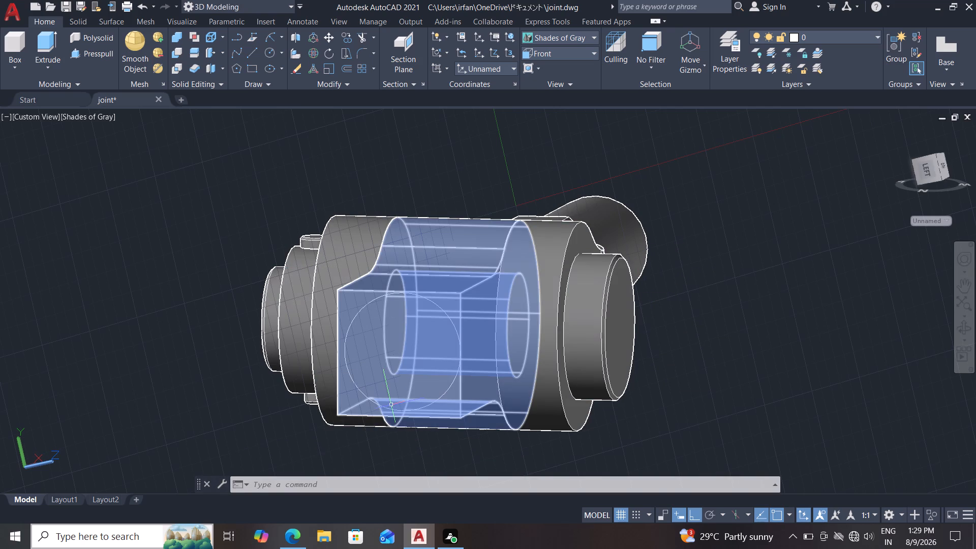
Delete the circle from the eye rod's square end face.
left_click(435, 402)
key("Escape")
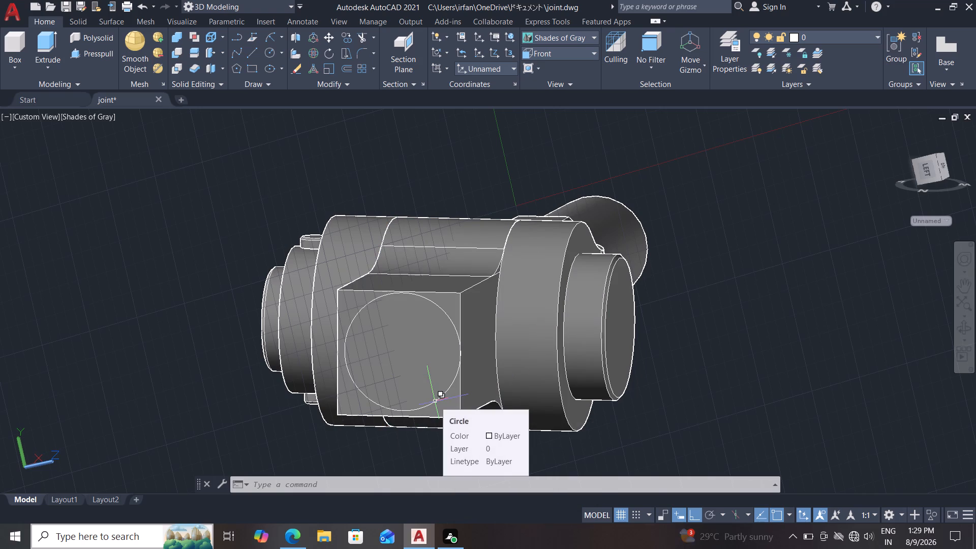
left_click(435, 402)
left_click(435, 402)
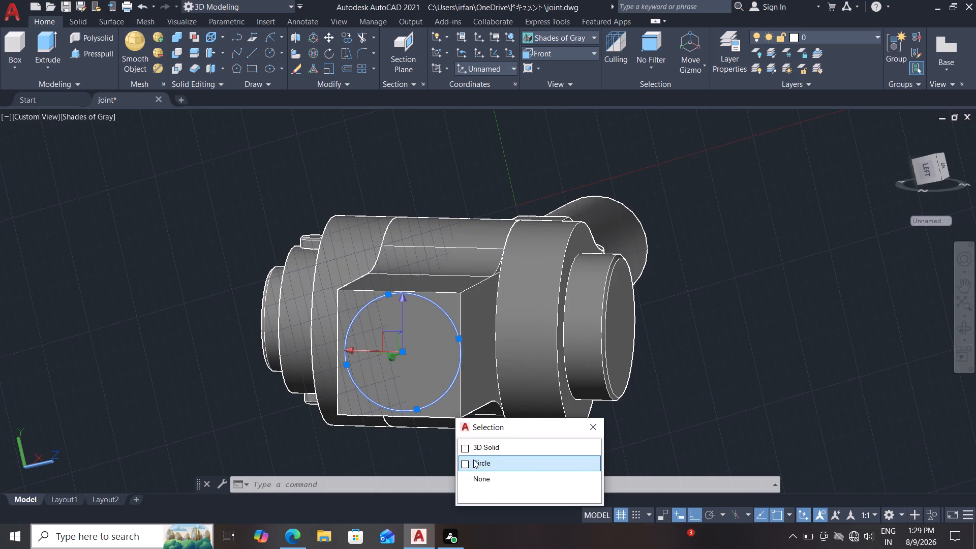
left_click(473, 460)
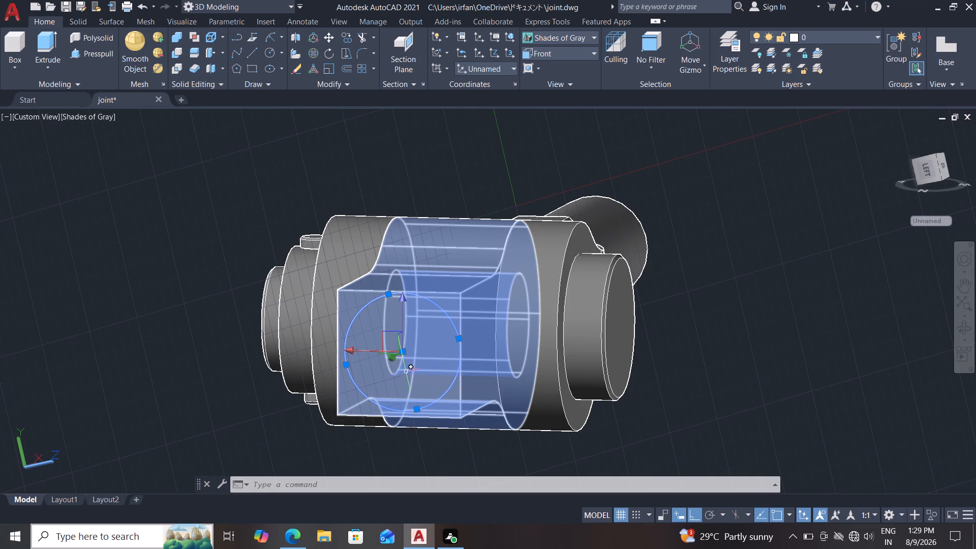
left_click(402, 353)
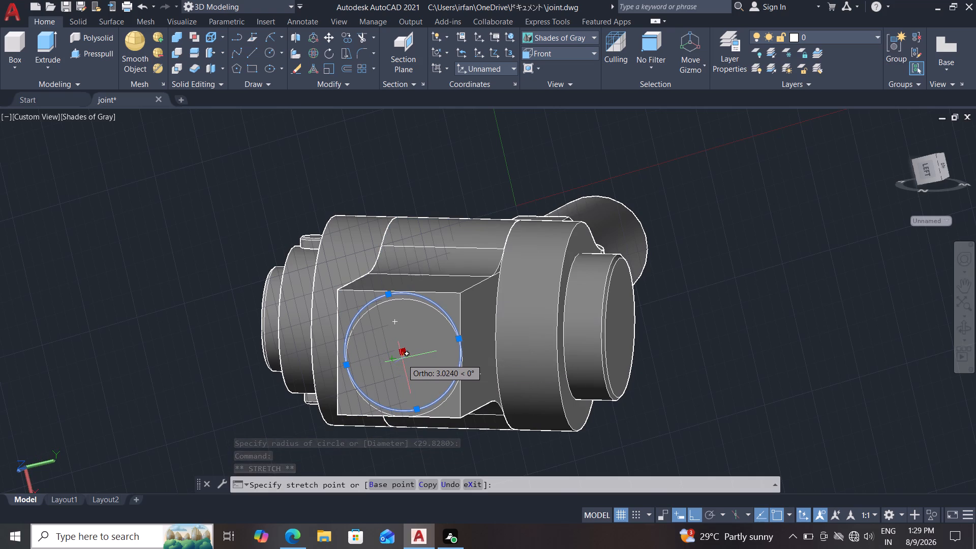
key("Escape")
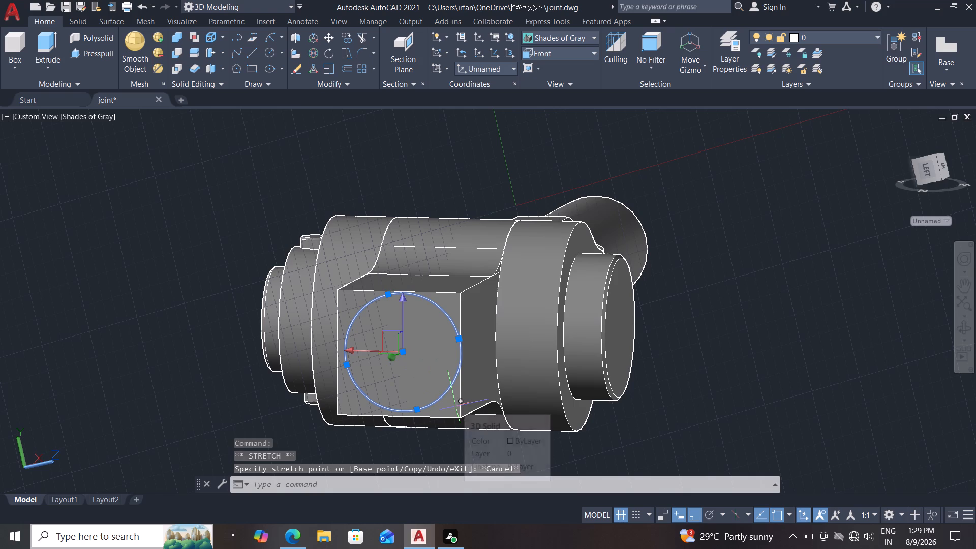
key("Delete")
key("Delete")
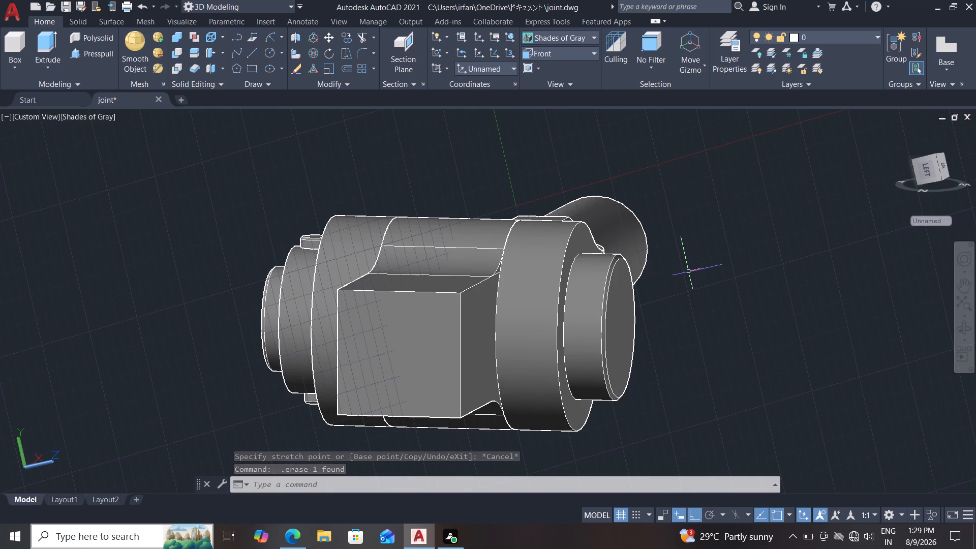
Examine the knuckle joint from several angles, comparing the octagonal collar and rod end with the eye rod's square end face.
middle_click_drag(695, 283, 598, 314)
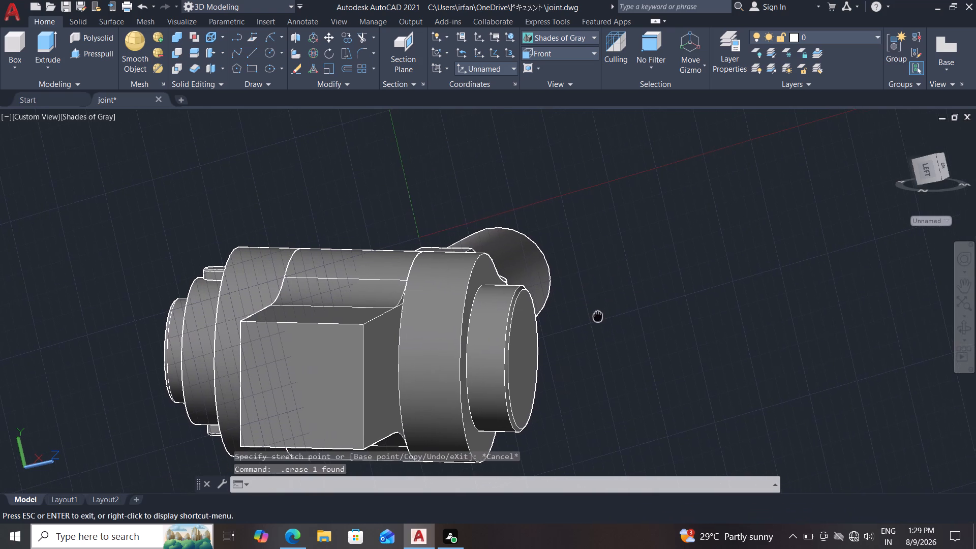
middle_click_drag(610, 293, 587, 291, "shift")
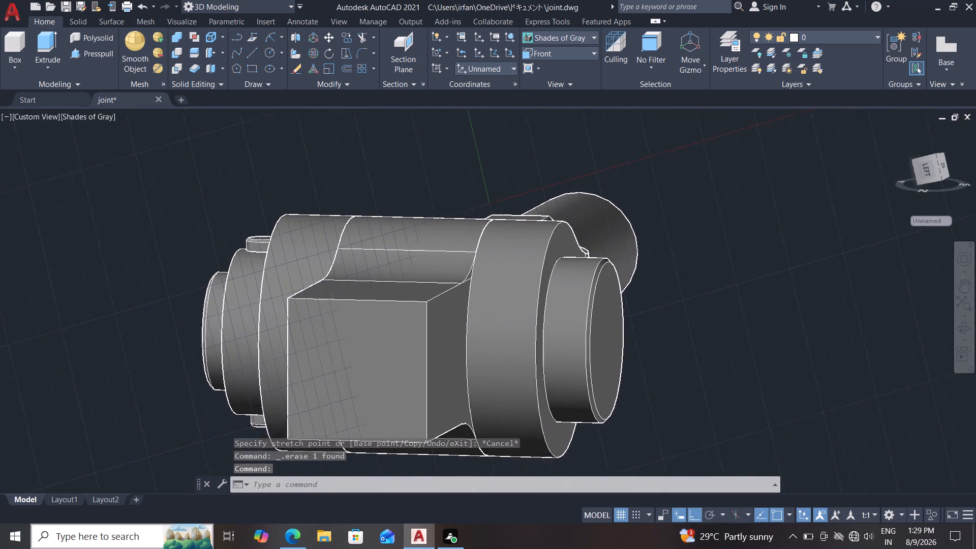
middle_click_drag(587, 291, 586, 291, "shift")
middle_click_drag(709, 293, 696, 286, "shift")
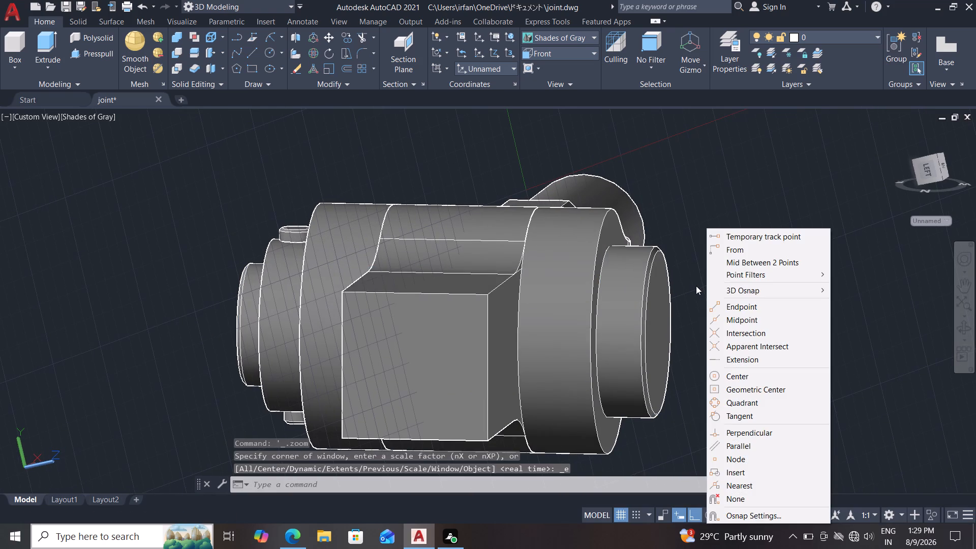
middle_click_drag(696, 286, 686, 288, "shift")
left_click(686, 288)
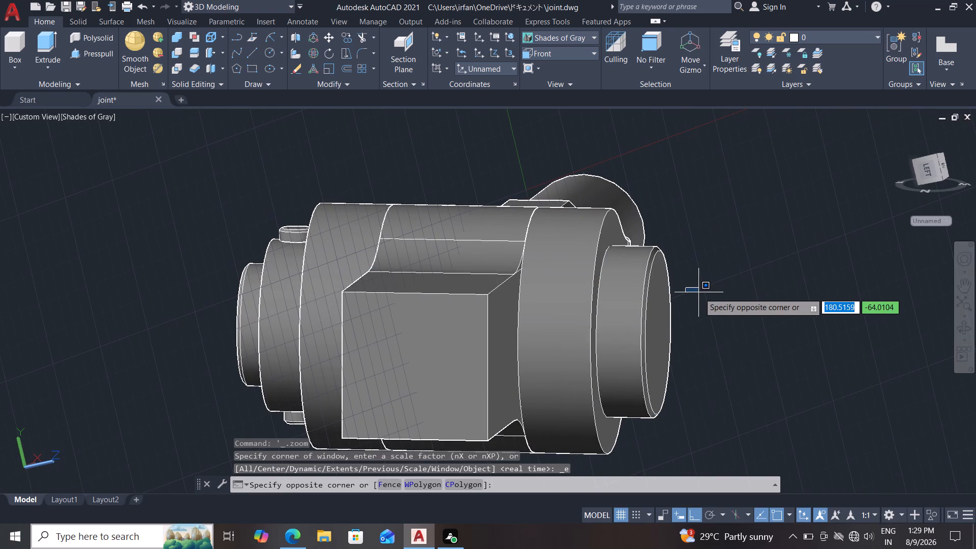
left_click(699, 293)
middle_click_drag(699, 292, 489, 328, "shift")
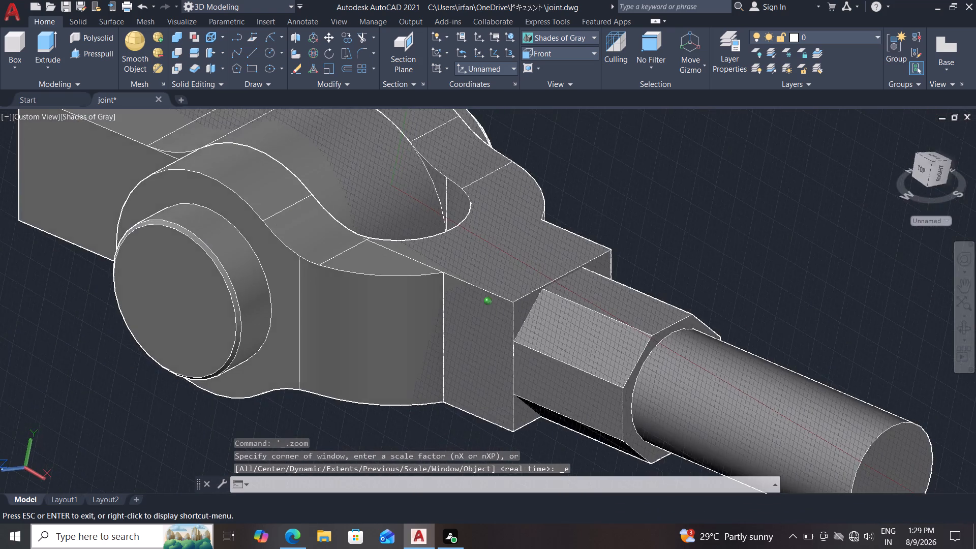
middle_click_drag(489, 328, 428, 299, "shift")
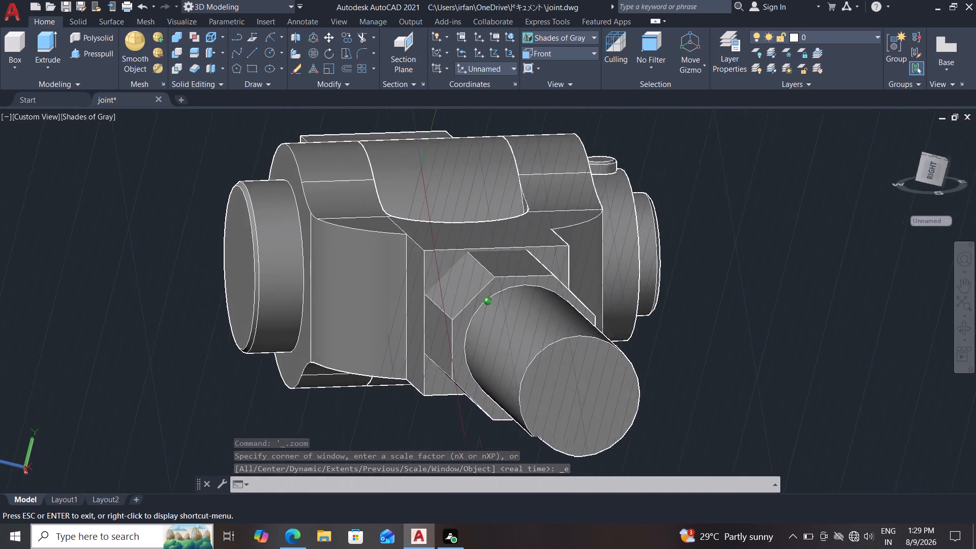
middle_click_drag(428, 299, 450, 307, "shift")
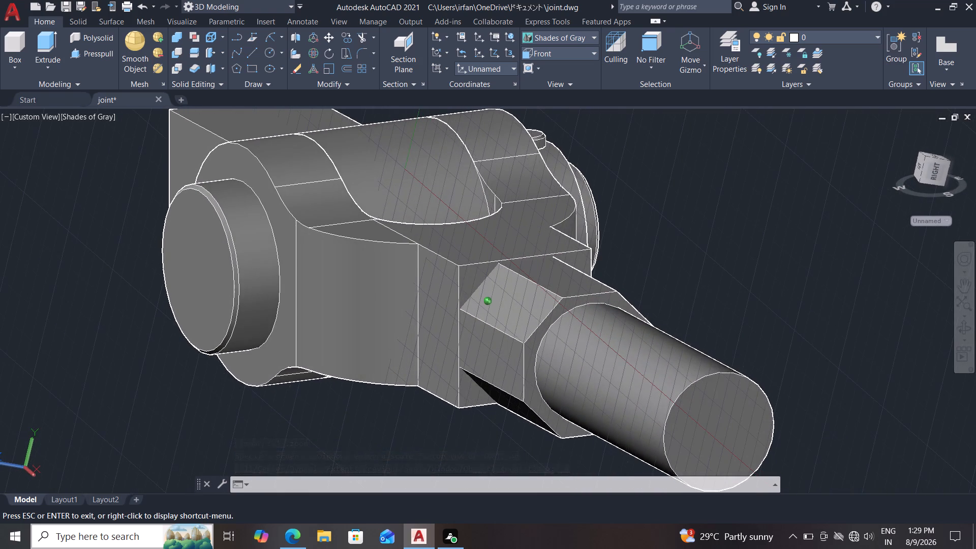
middle_click_drag(450, 307, 653, 291, "shift")
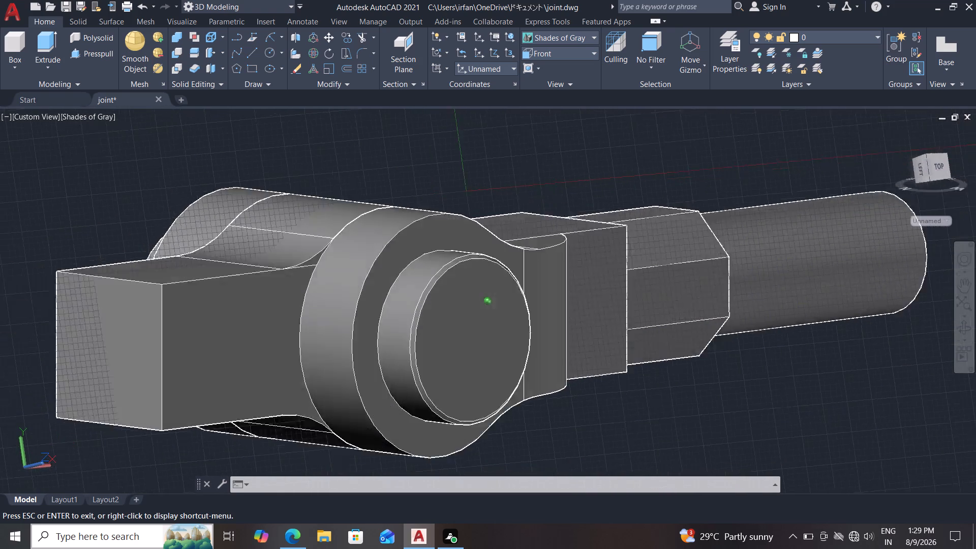
middle_click_drag(653, 291, 713, 277, "shift")
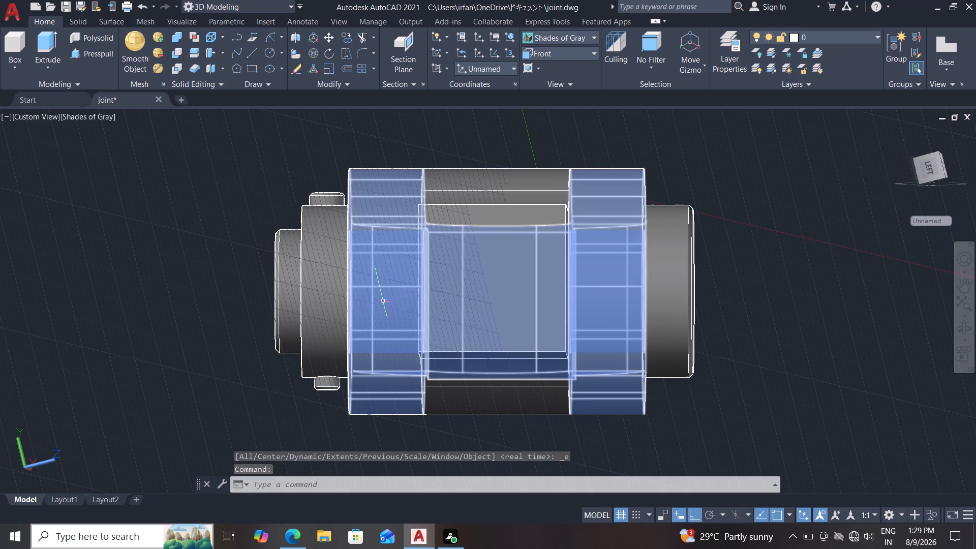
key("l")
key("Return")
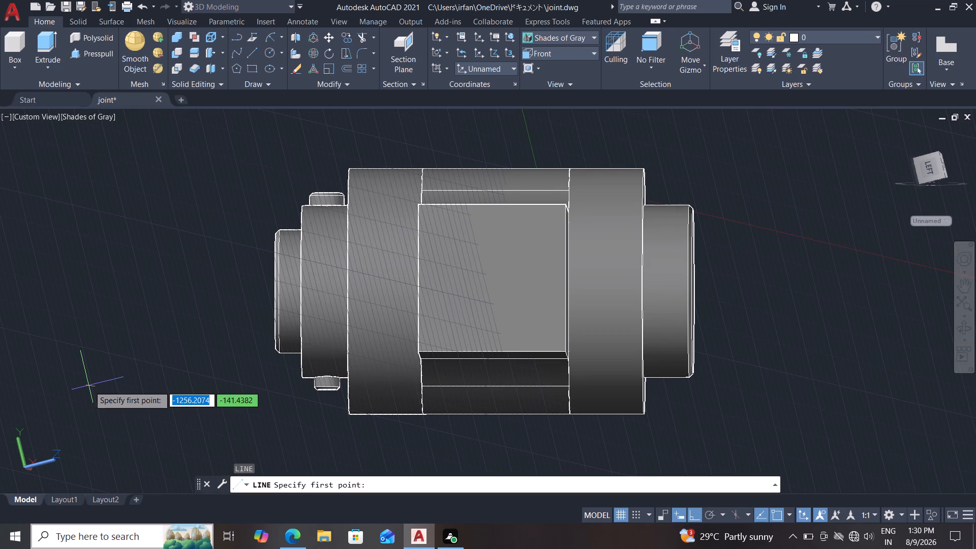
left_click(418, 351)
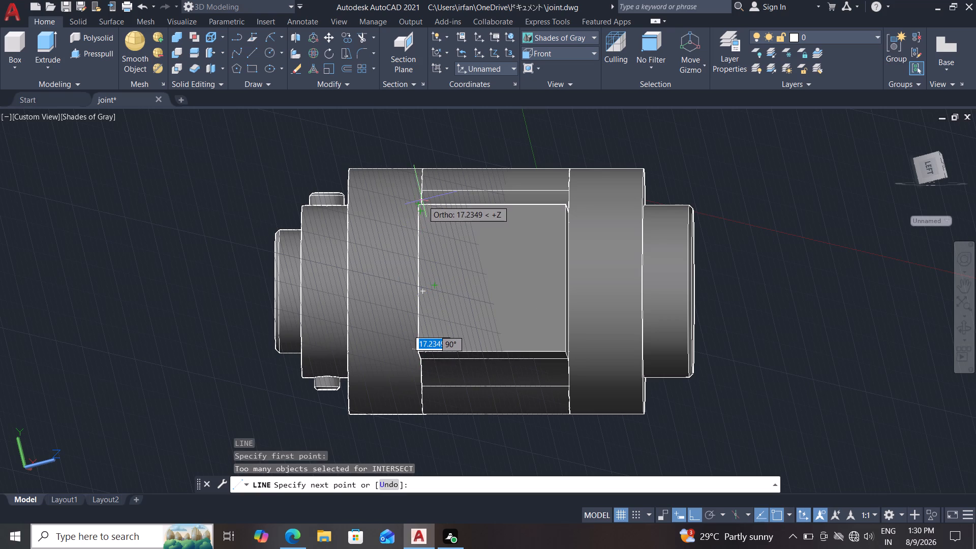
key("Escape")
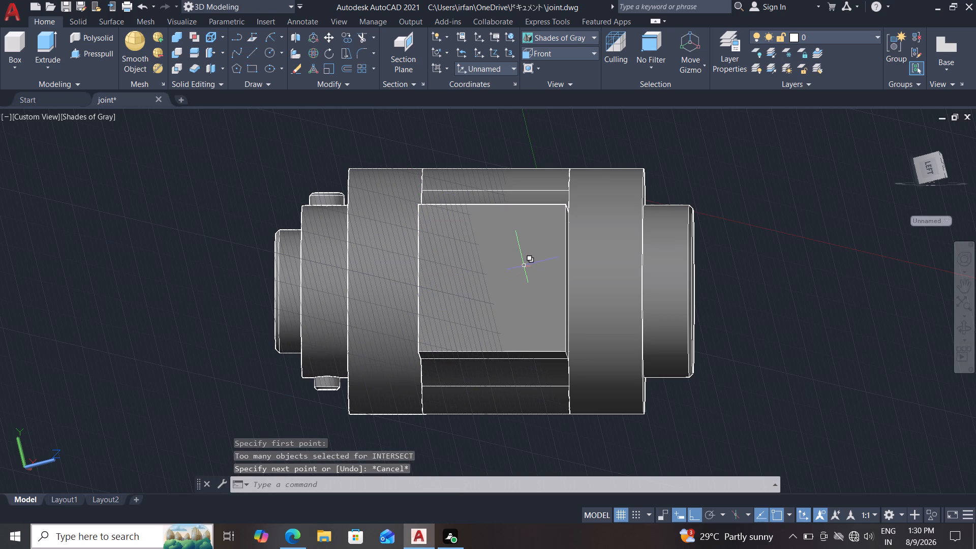
Examine the eye rod's square end face straight on and from the pin side of the joint.
middle_click_drag(527, 241, 515, 273, "shift")
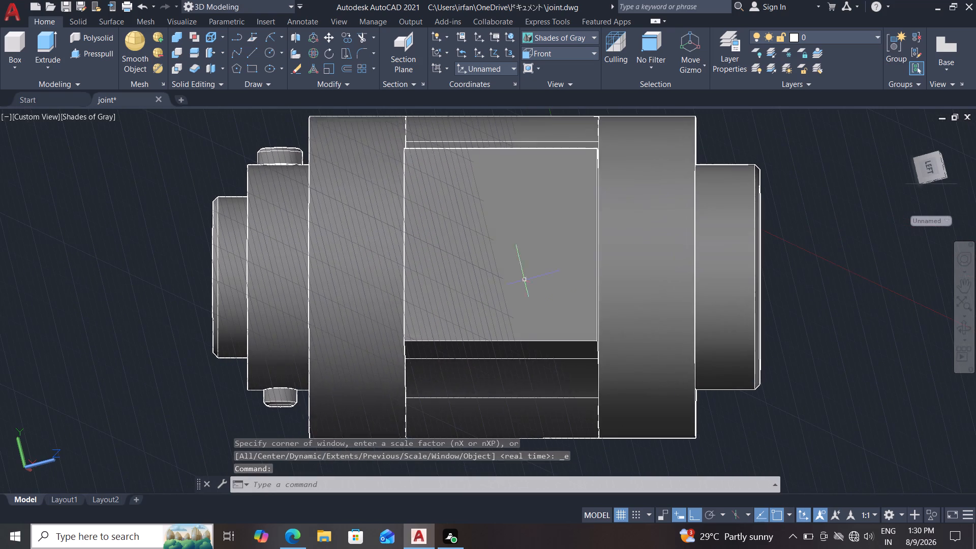
middle_click_drag(135, 335, 132, 364, "shift")
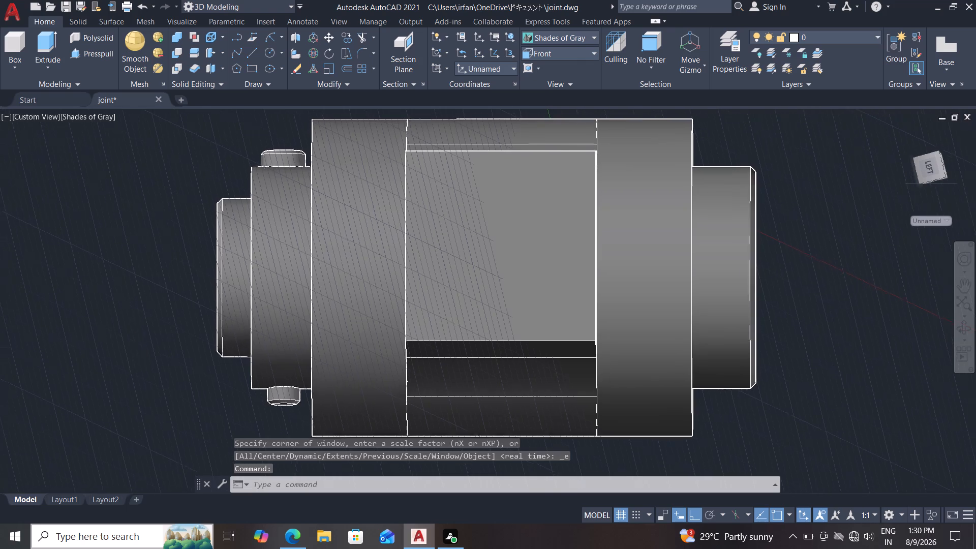
middle_click_drag(132, 364, 131, 362, "shift")
middle_click_drag(167, 322, 163, 352, "shift")
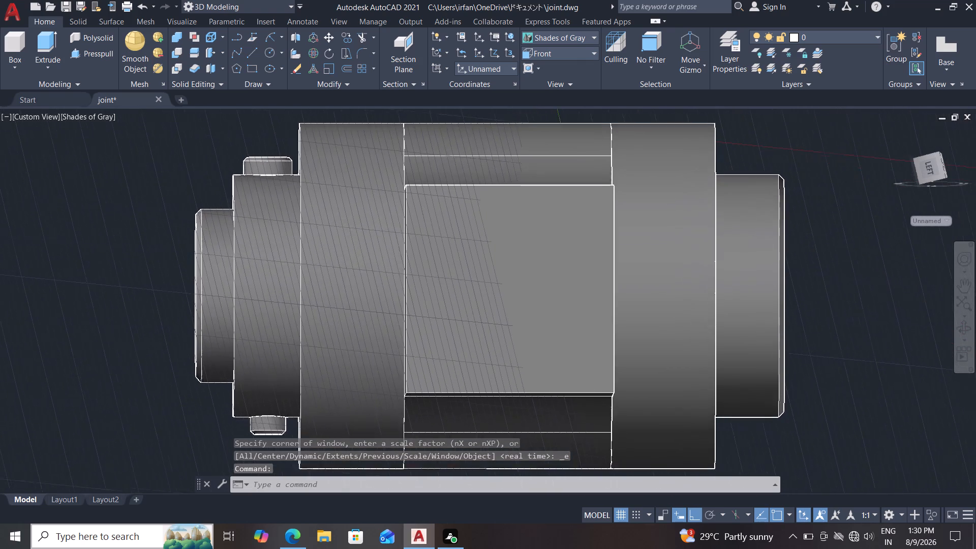
middle_click(164, 350)
middle_click(164, 350)
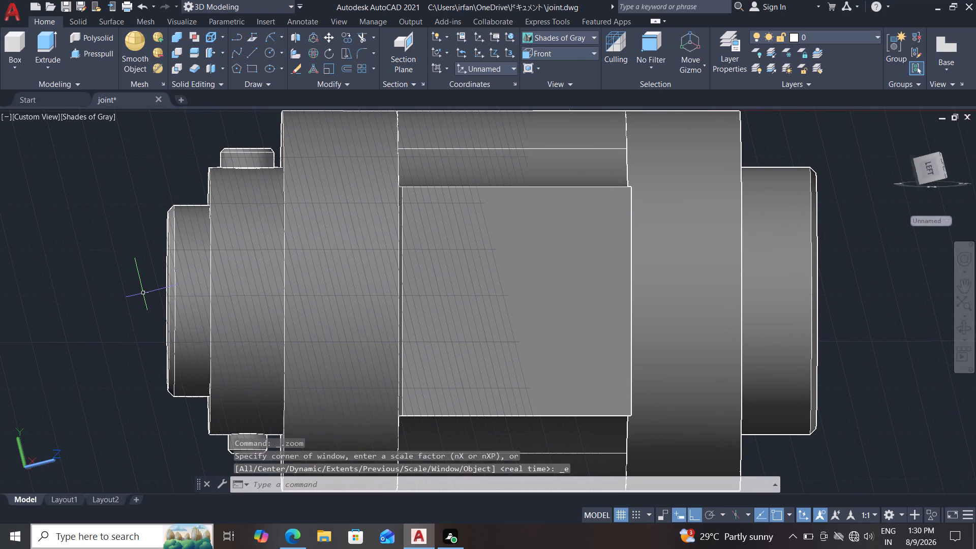
middle_click_drag(143, 293, 158, 322, "shift")
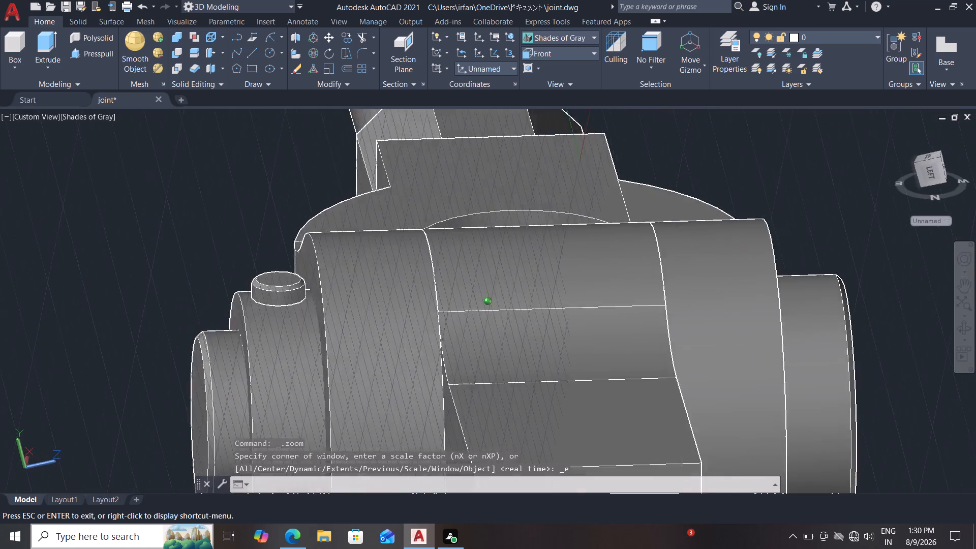
middle_click_drag(158, 322, 170, 297, "shift")
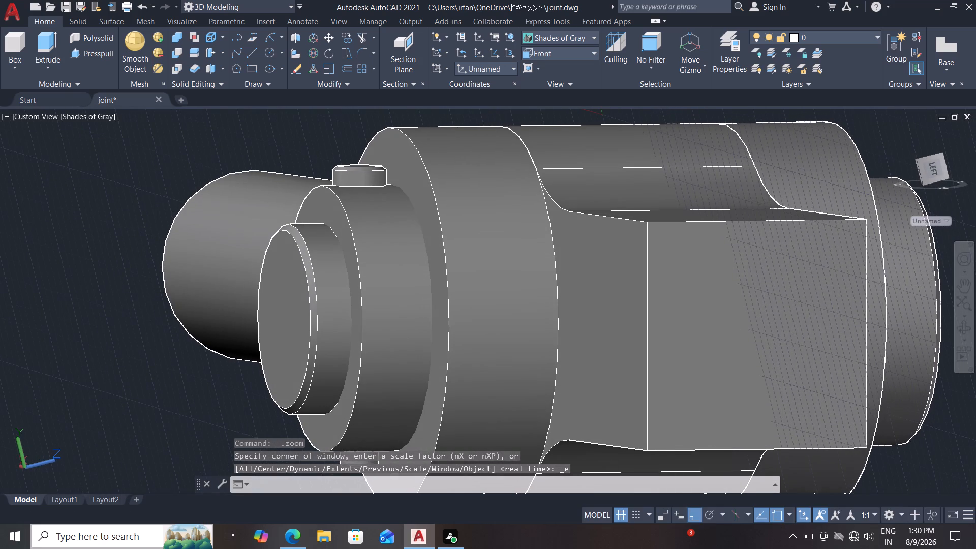
middle_click_drag(217, 316, 127, 277)
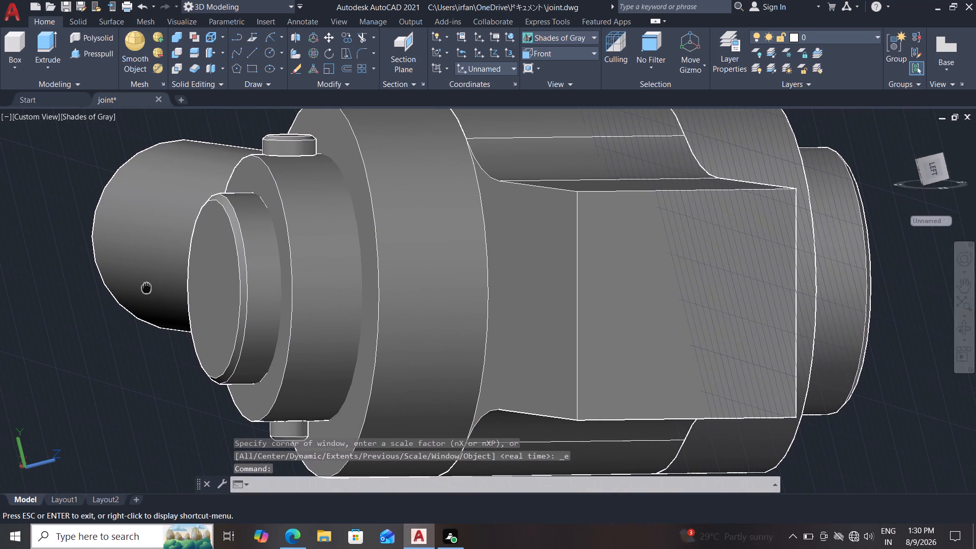
middle_click_drag(127, 277, 116, 273)
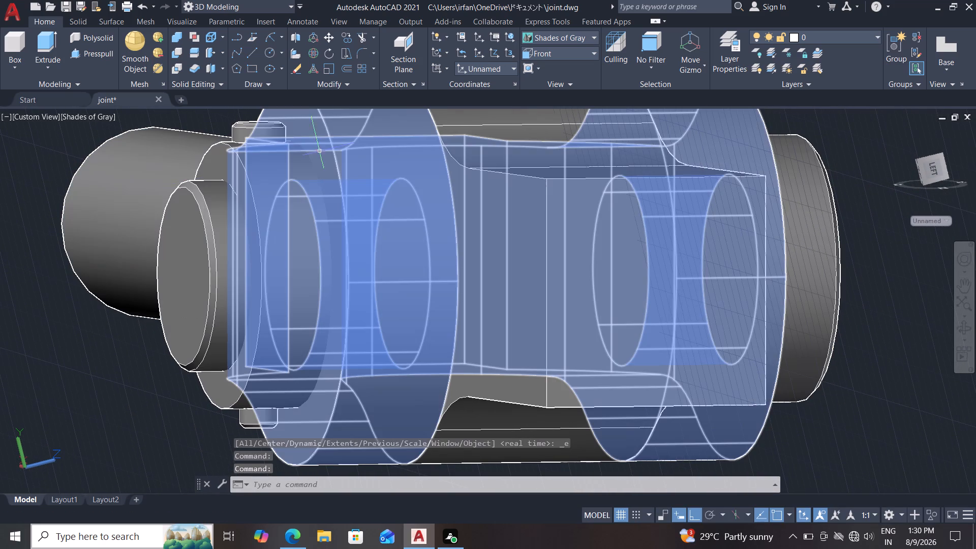
Show the model in the 2D Wireframe visual style and inspect the existing round rod and octagonal collar.
left_click(545, 33)
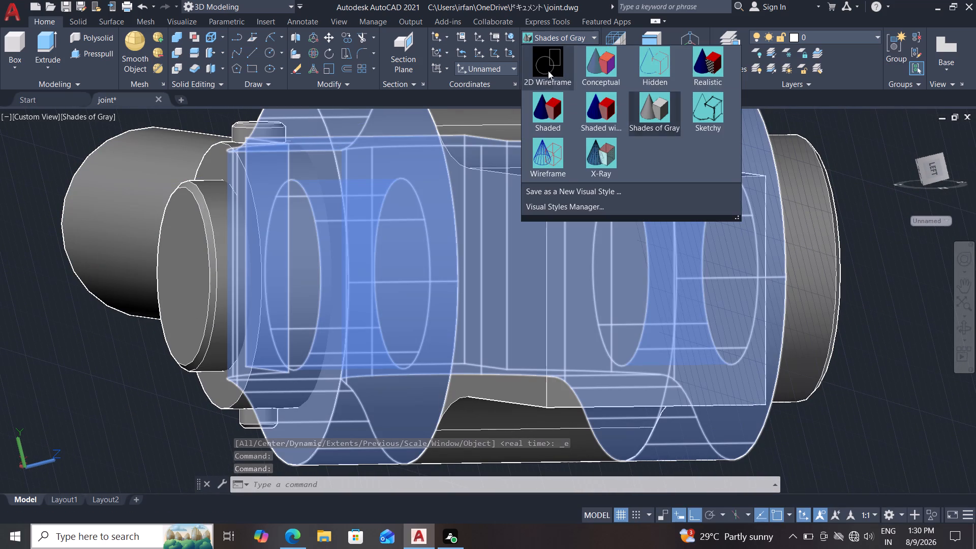
left_click(550, 72)
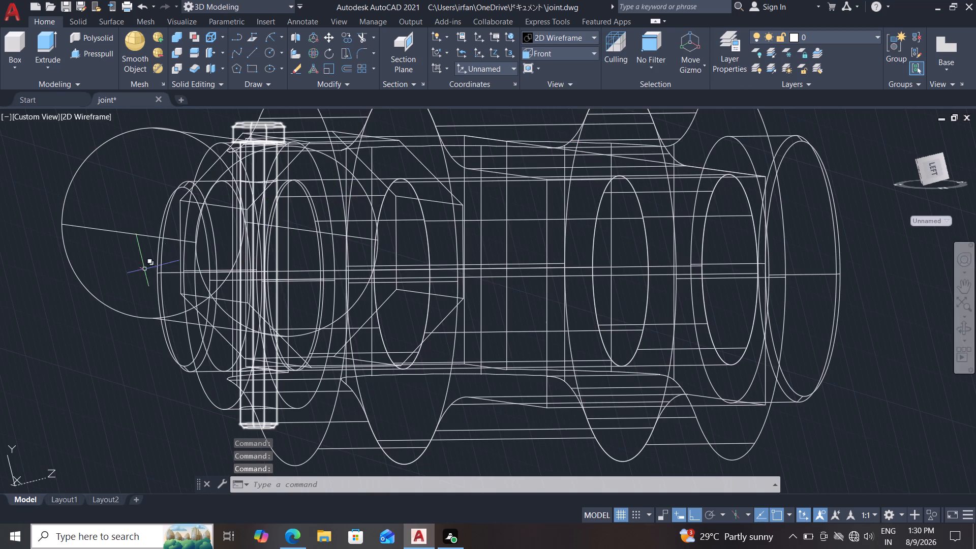
left_click(98, 298)
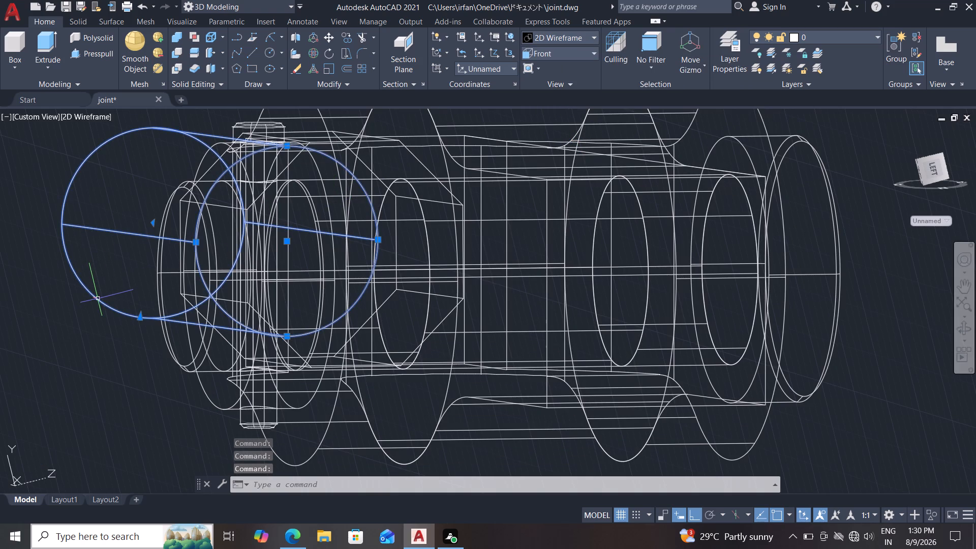
key("Escape")
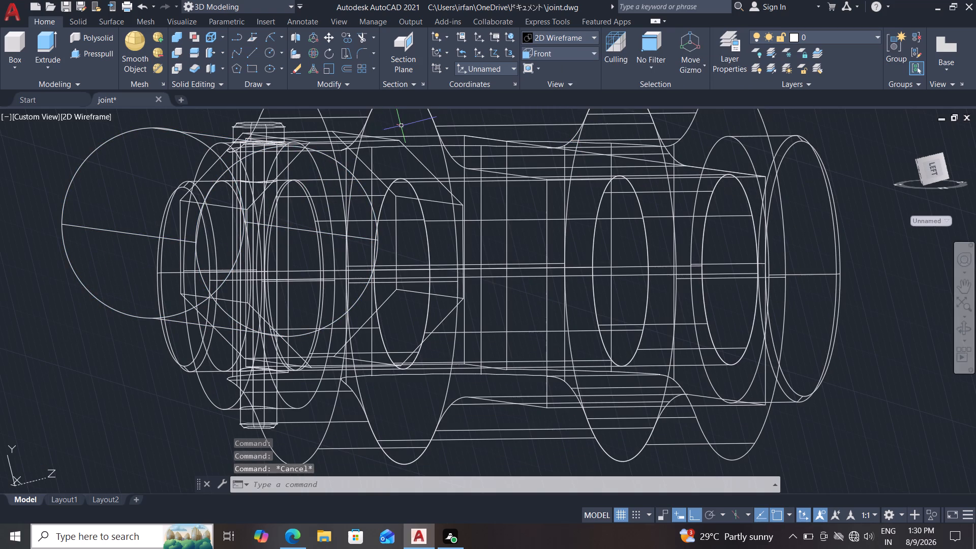
left_click(443, 319)
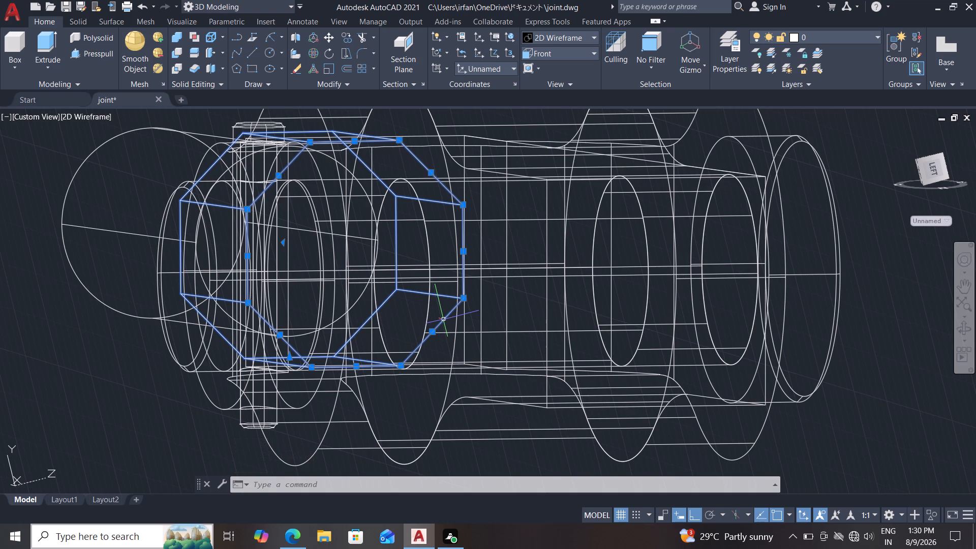
key("Escape")
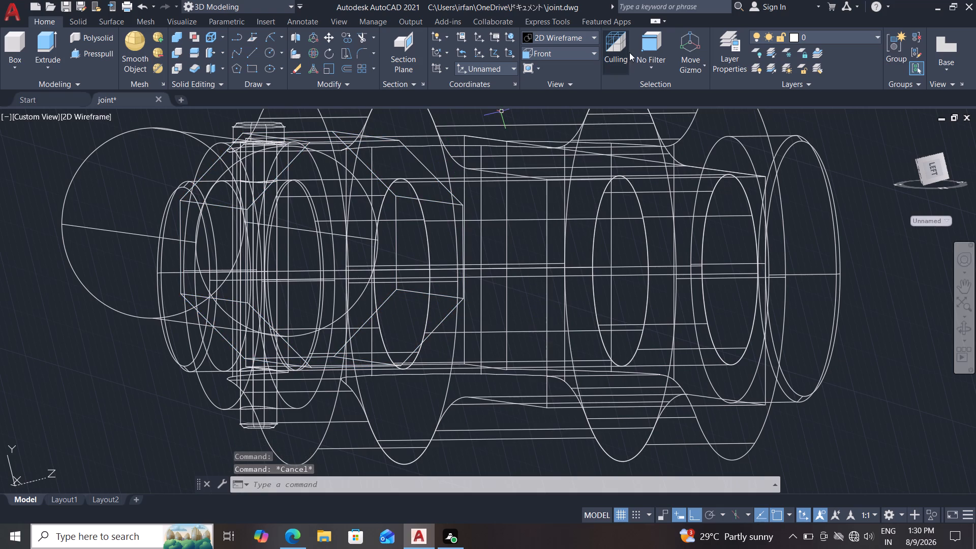
Show the model in the preset Top view and switch it to the Front view.
left_click(576, 48)
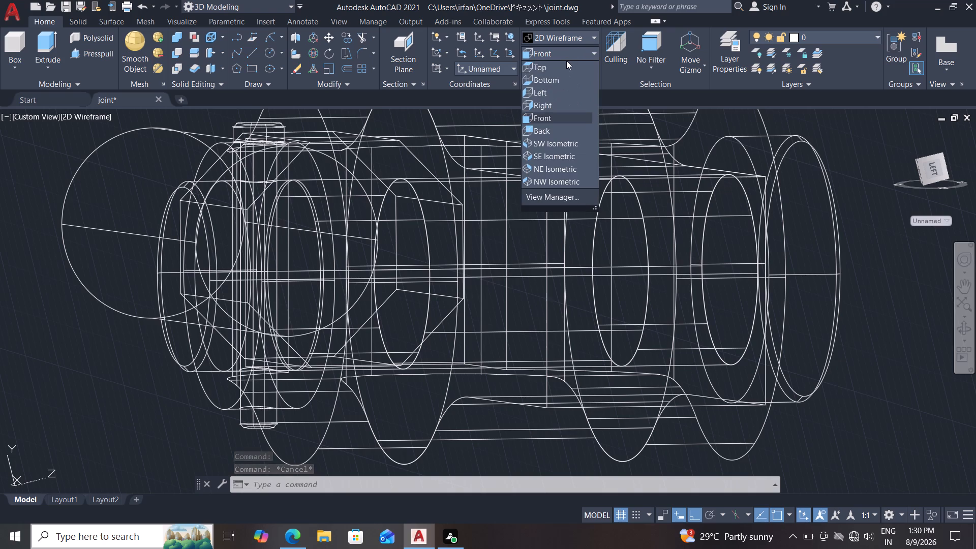
left_click(562, 65)
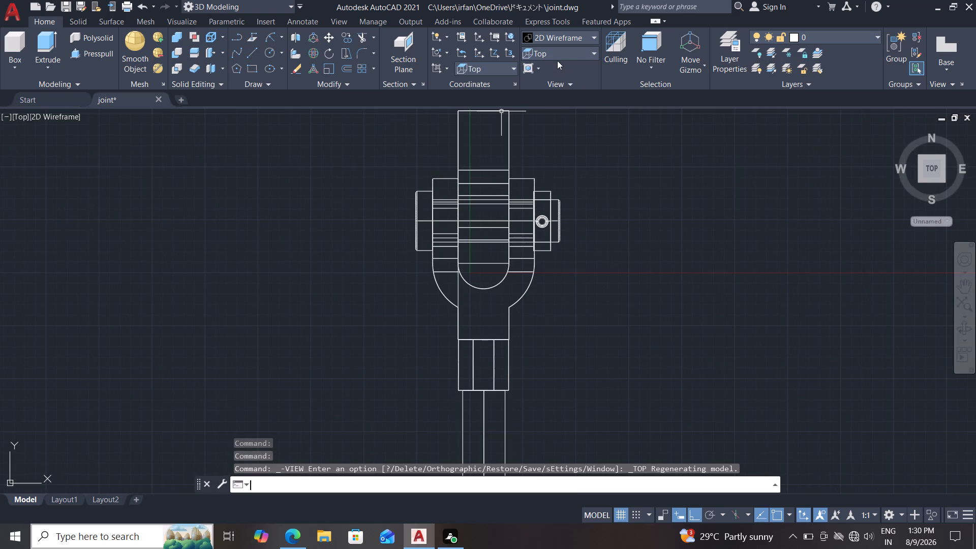
left_click(557, 54)
left_click(571, 47)
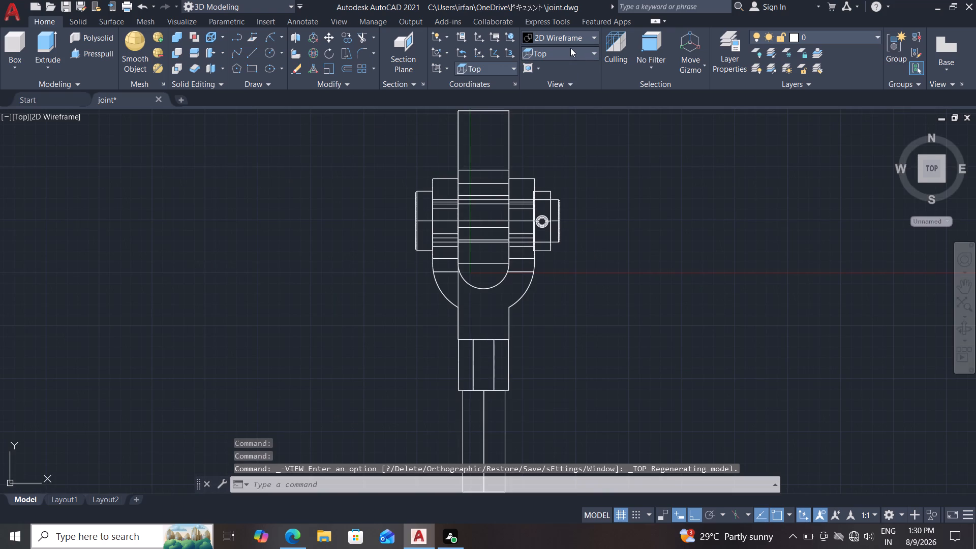
left_click(554, 115)
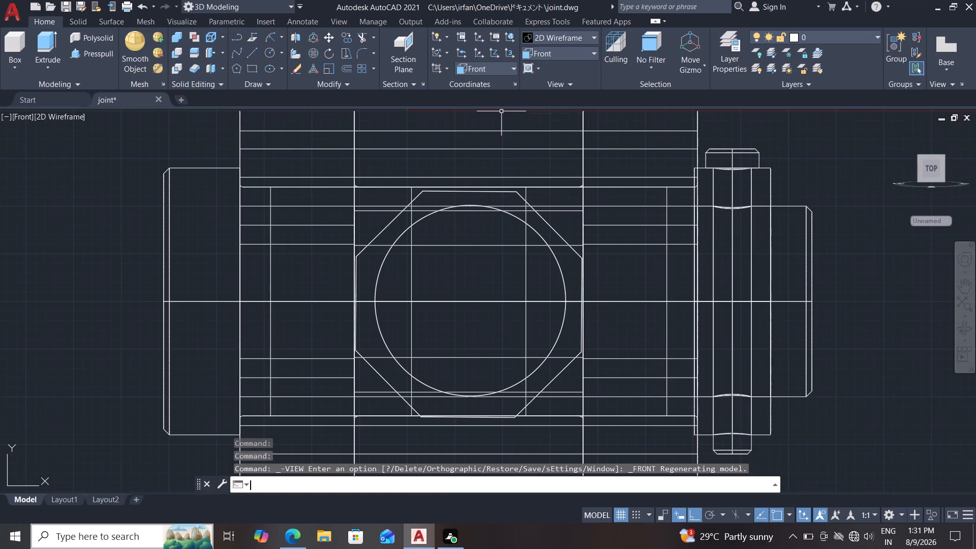
Set the visual style to Shades of Gray and inspect the joint from its collar end round to its side.
left_click(555, 38)
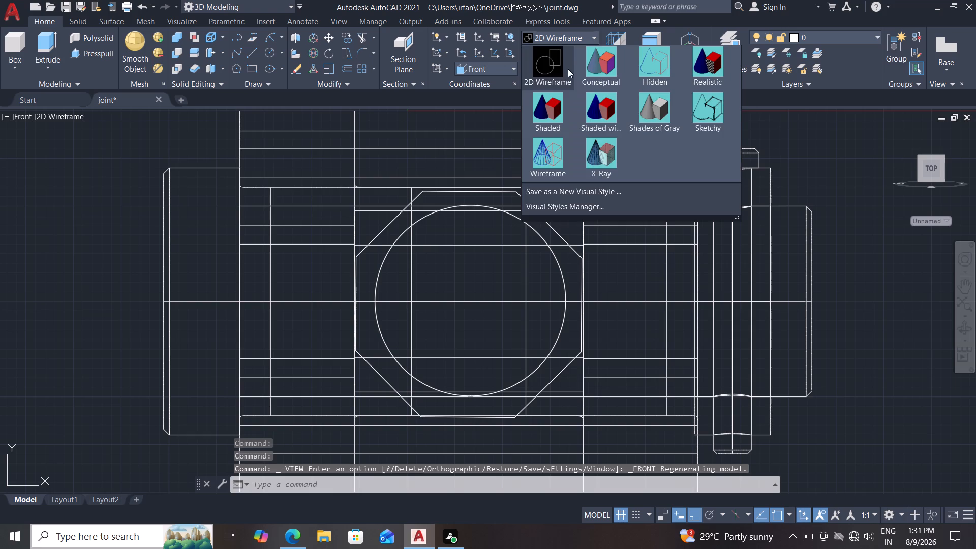
left_click(654, 112)
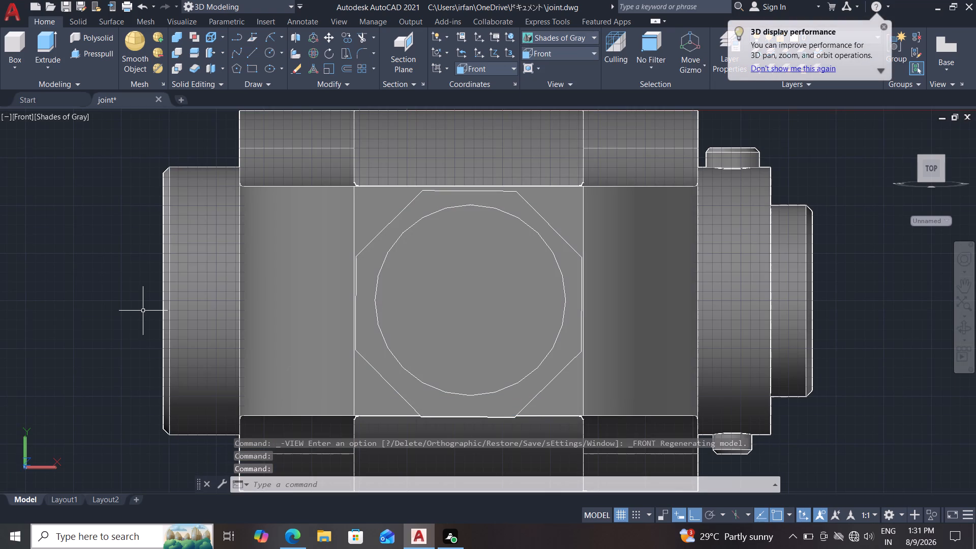
middle_click_drag(138, 306, 187, 307)
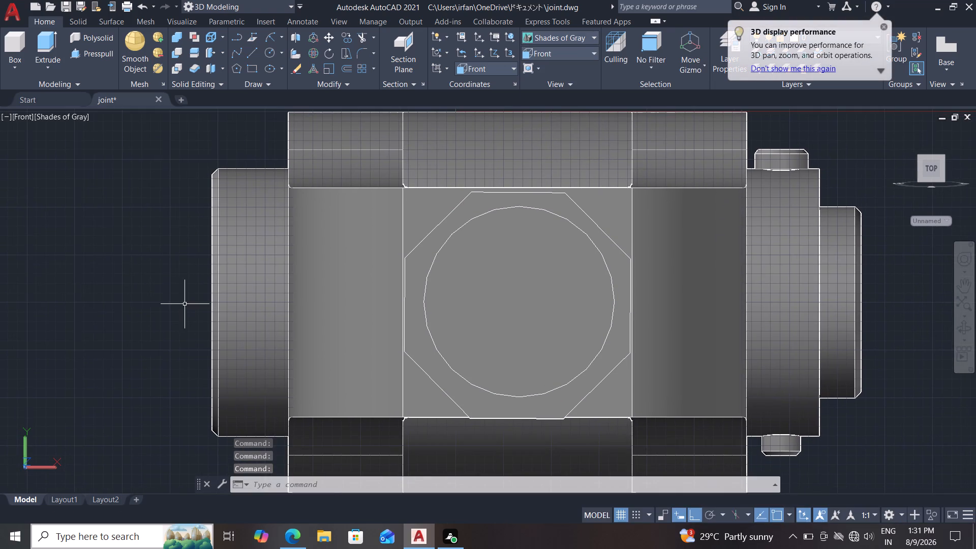
middle_click_drag(156, 284, 178, 286)
middle_click_drag(161, 280, 164, 282, "shift")
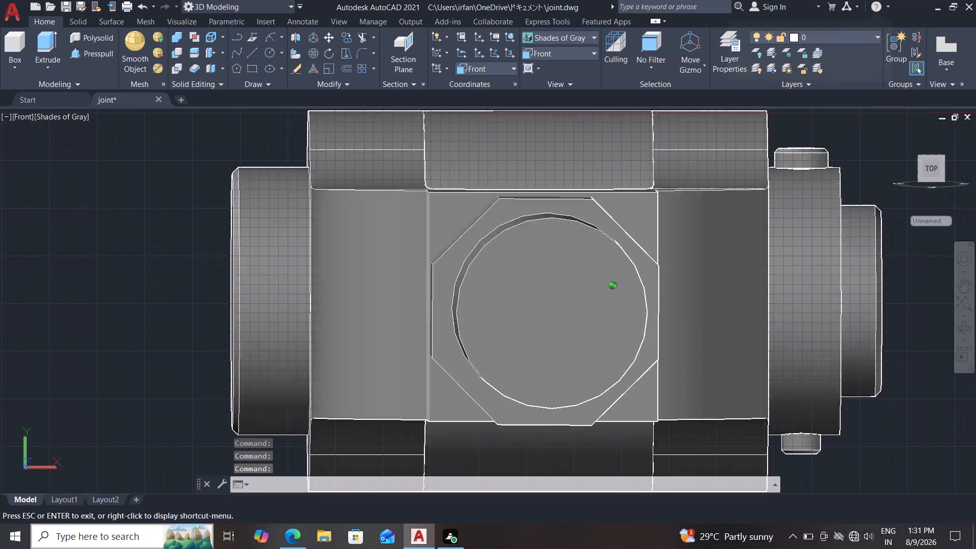
middle_click_drag(164, 282, 321, 276, "shift")
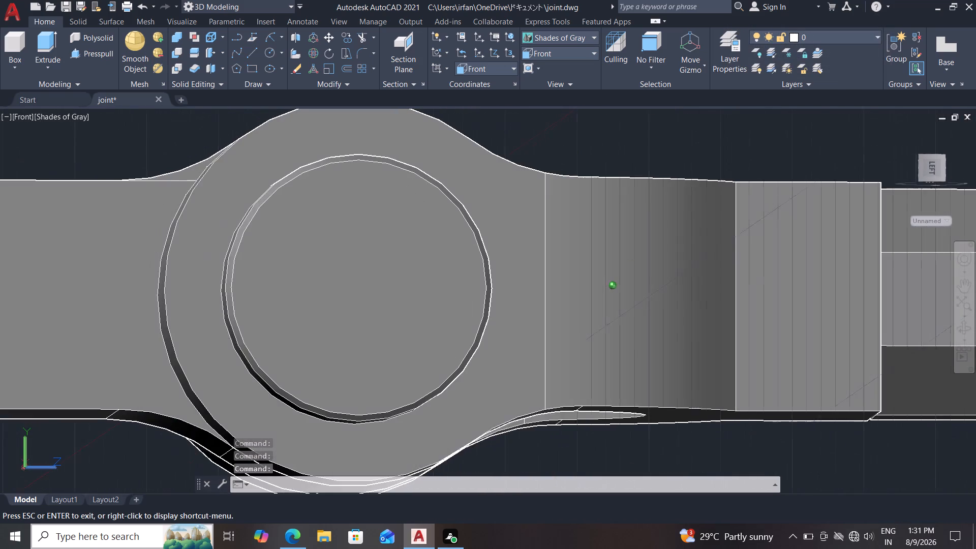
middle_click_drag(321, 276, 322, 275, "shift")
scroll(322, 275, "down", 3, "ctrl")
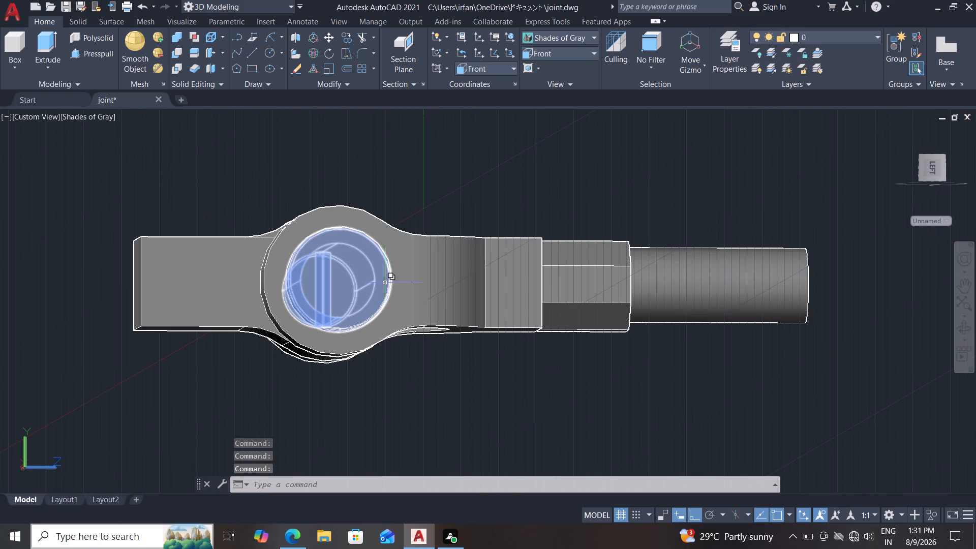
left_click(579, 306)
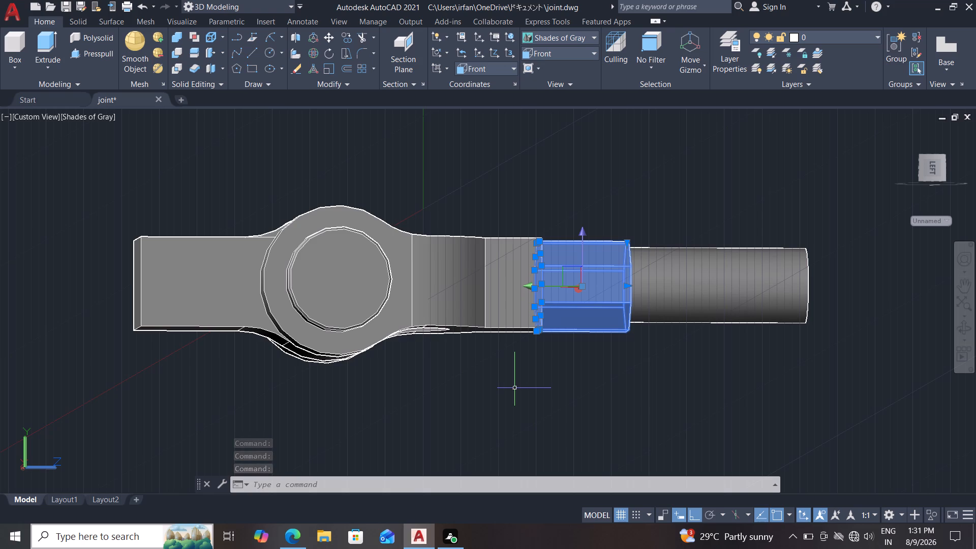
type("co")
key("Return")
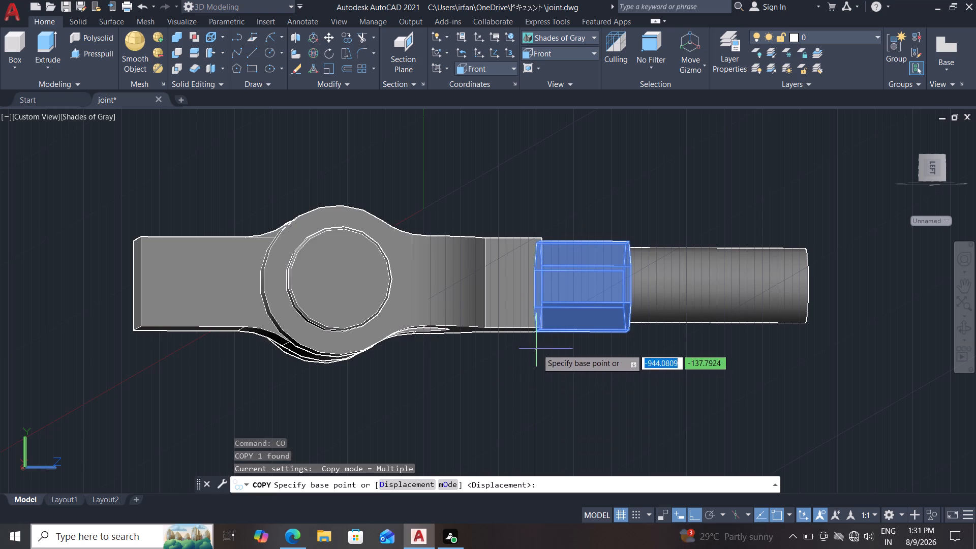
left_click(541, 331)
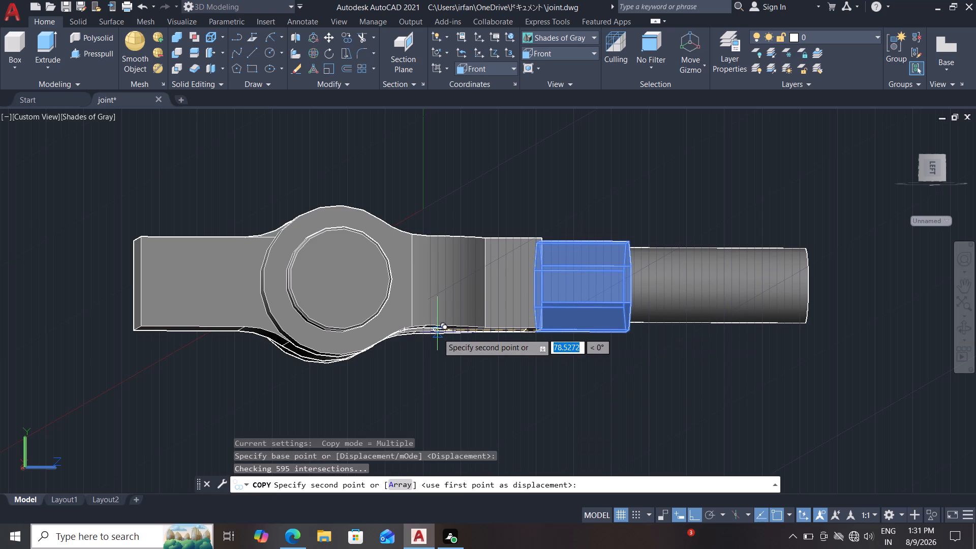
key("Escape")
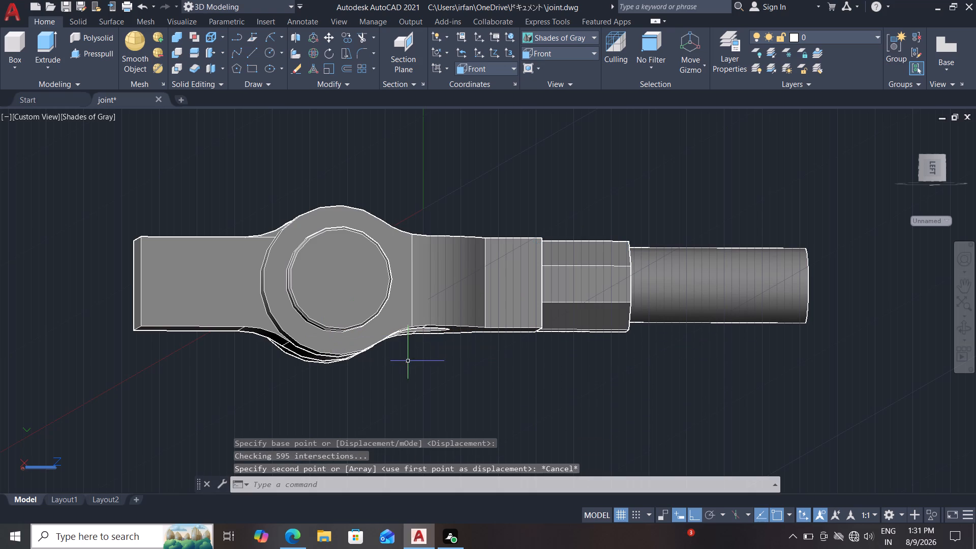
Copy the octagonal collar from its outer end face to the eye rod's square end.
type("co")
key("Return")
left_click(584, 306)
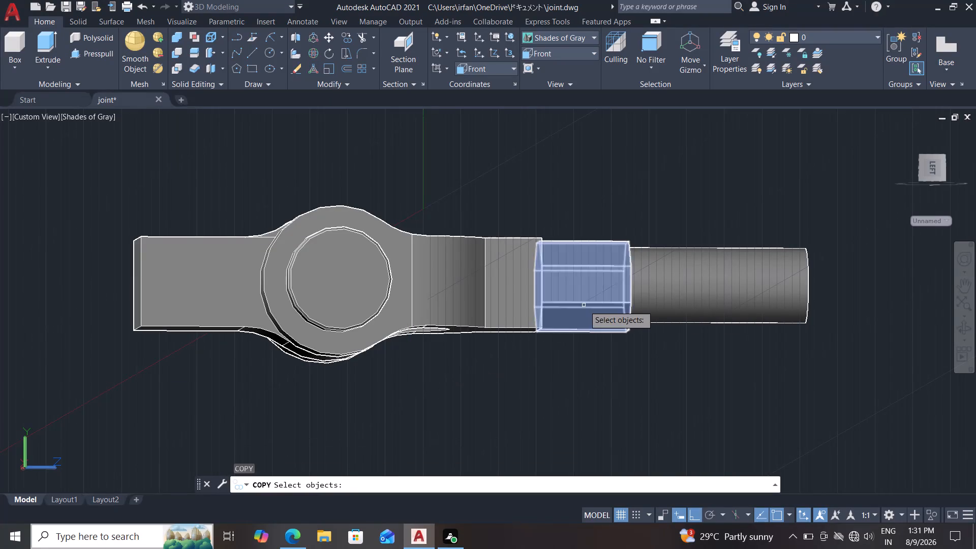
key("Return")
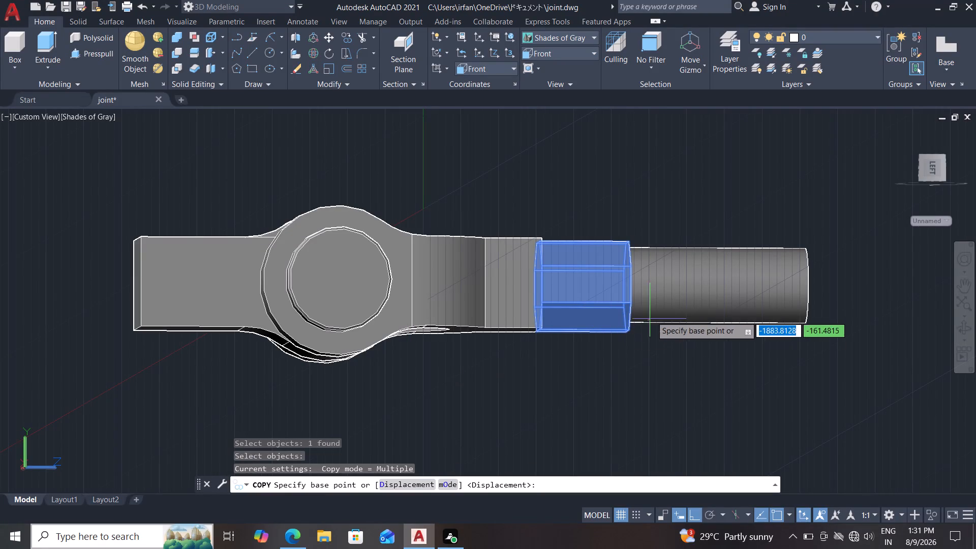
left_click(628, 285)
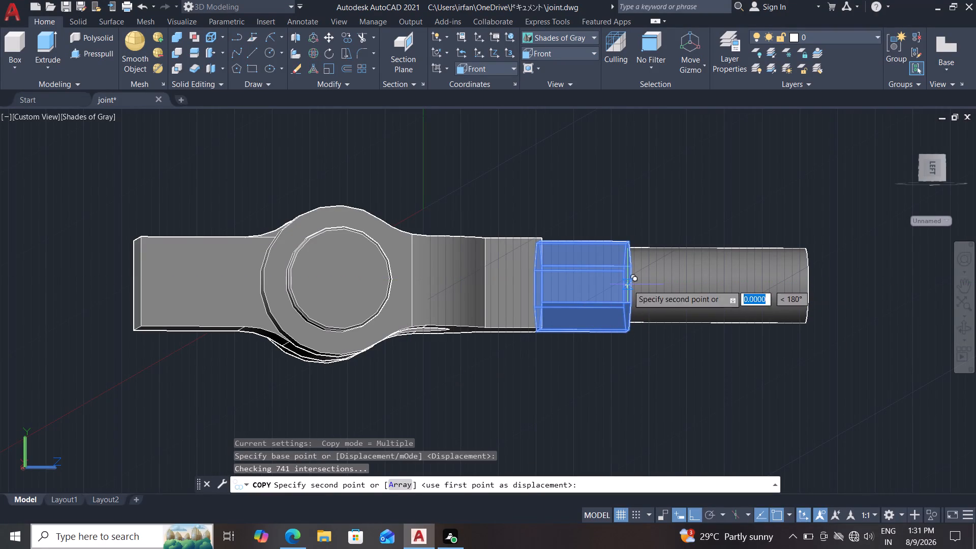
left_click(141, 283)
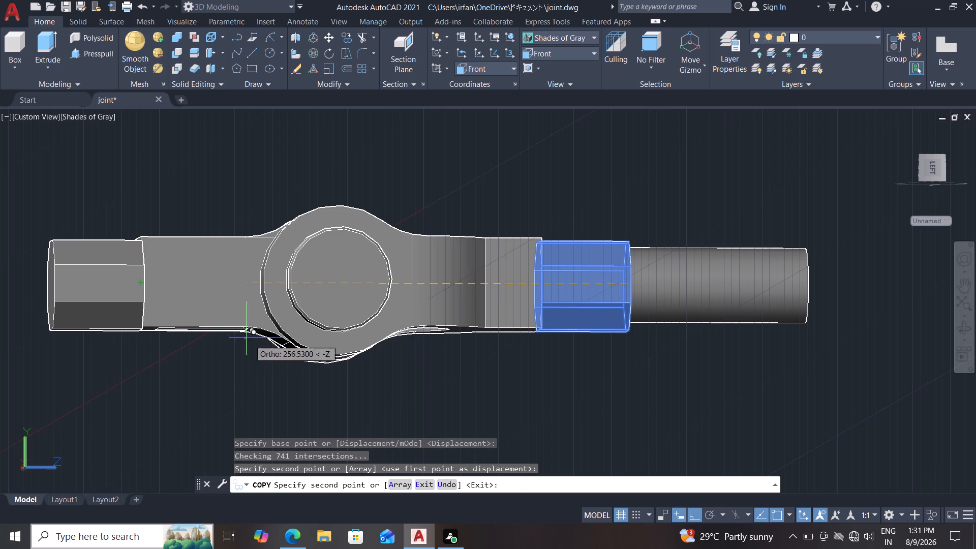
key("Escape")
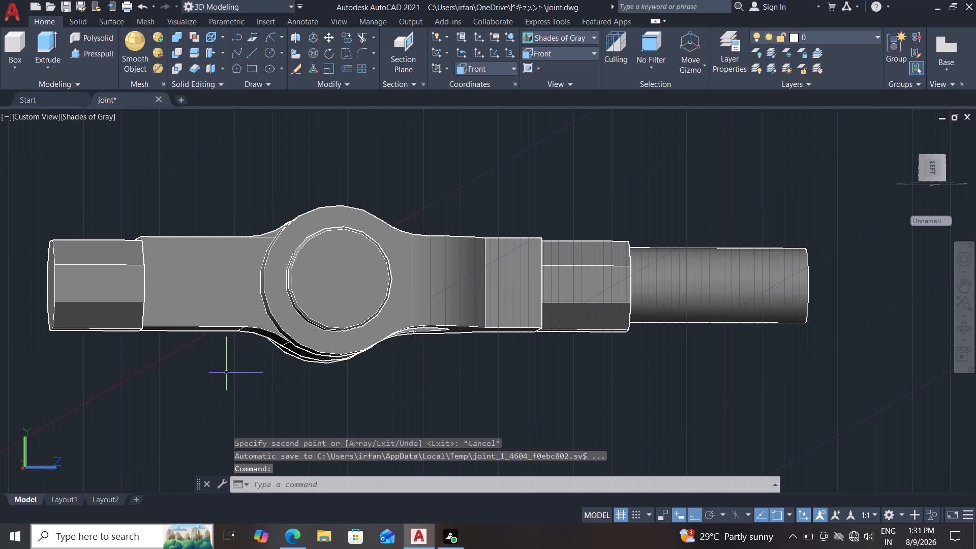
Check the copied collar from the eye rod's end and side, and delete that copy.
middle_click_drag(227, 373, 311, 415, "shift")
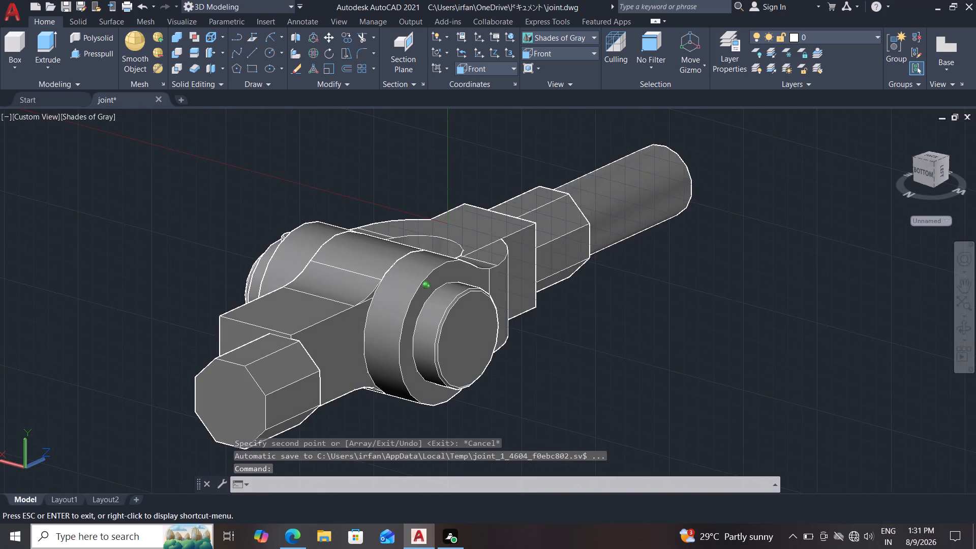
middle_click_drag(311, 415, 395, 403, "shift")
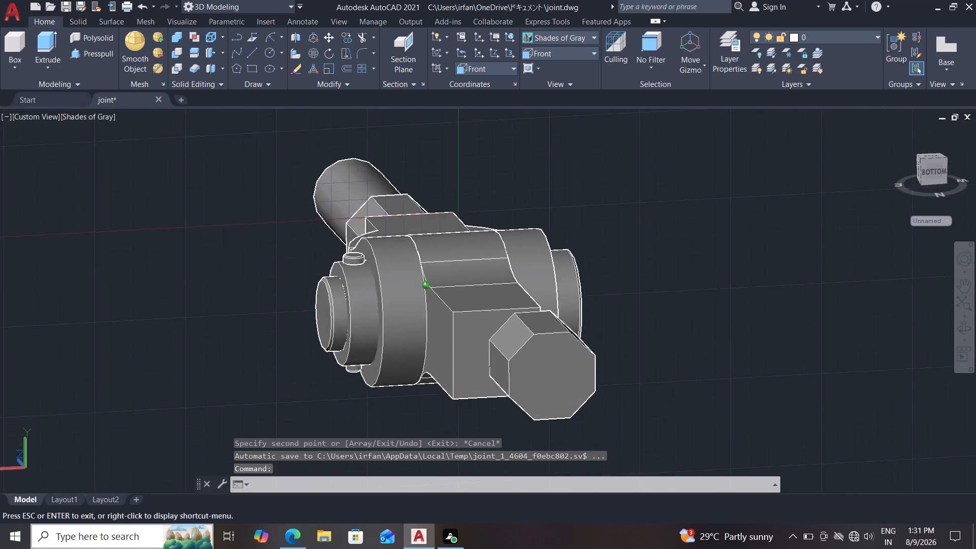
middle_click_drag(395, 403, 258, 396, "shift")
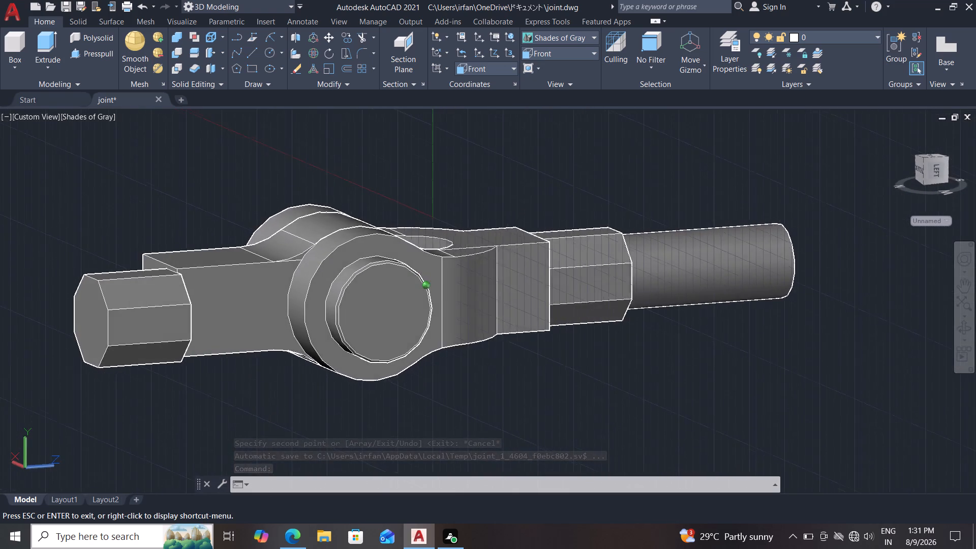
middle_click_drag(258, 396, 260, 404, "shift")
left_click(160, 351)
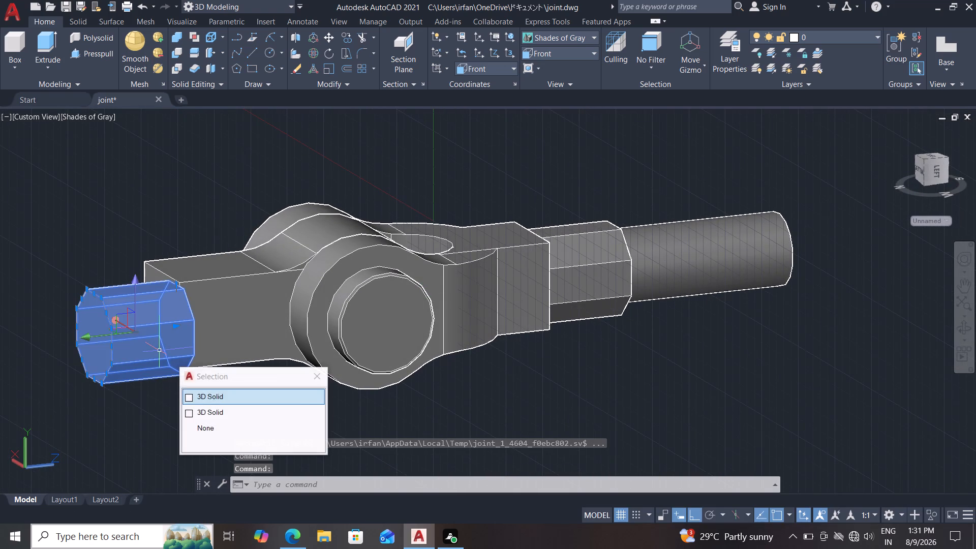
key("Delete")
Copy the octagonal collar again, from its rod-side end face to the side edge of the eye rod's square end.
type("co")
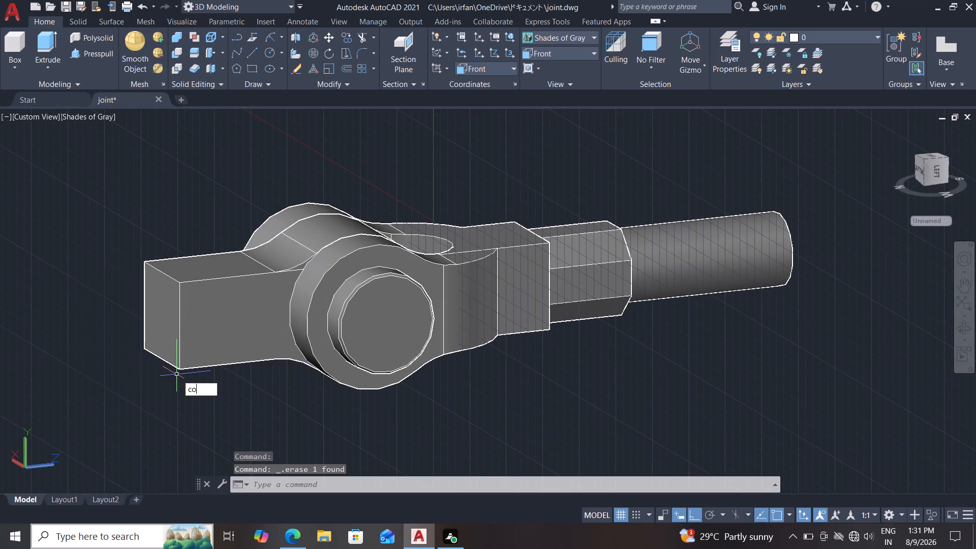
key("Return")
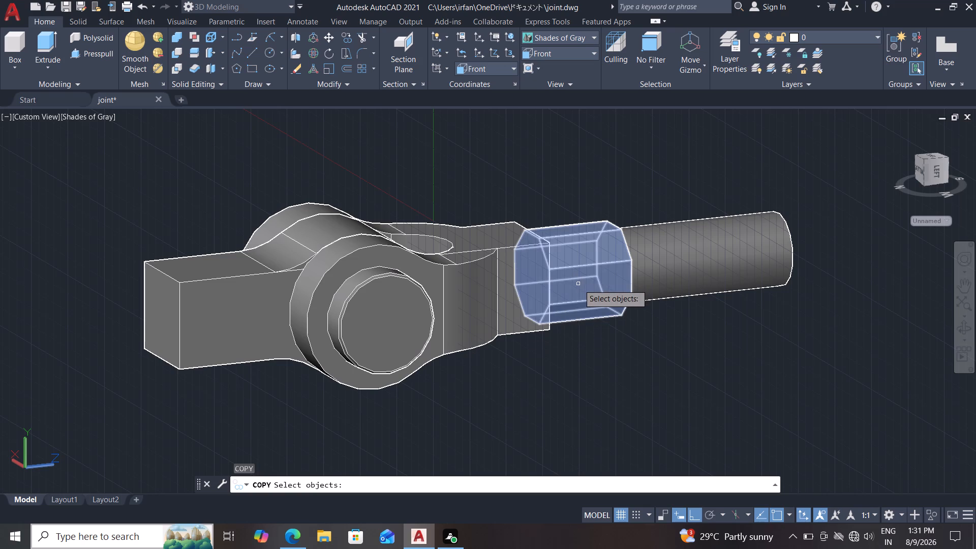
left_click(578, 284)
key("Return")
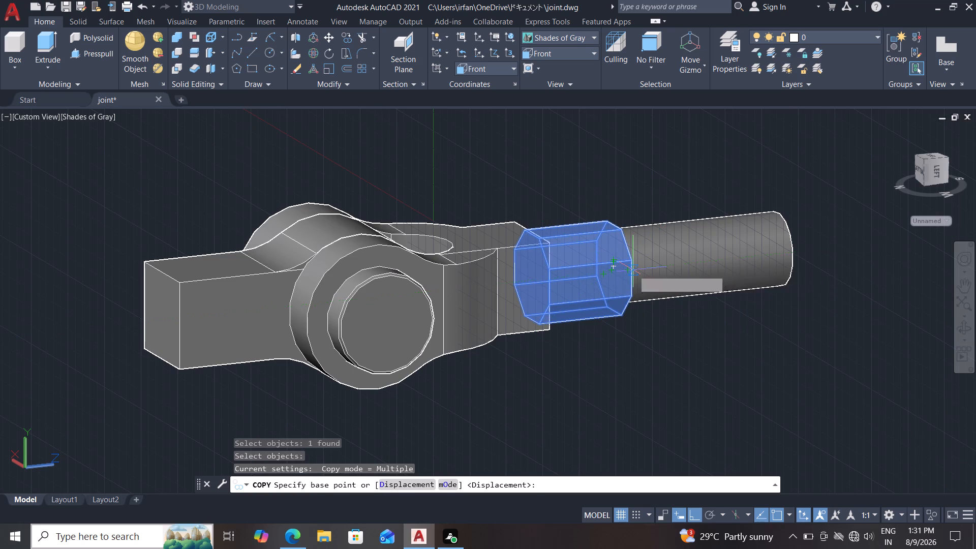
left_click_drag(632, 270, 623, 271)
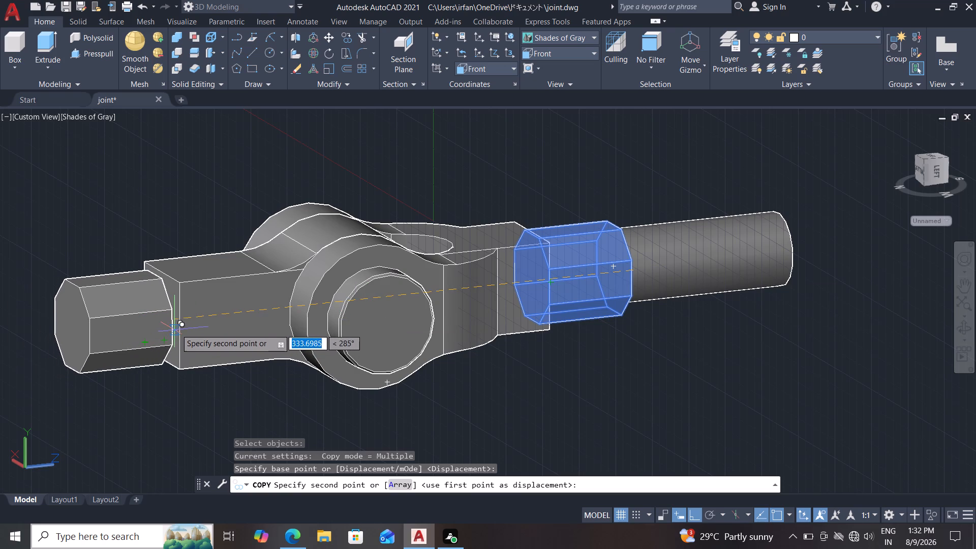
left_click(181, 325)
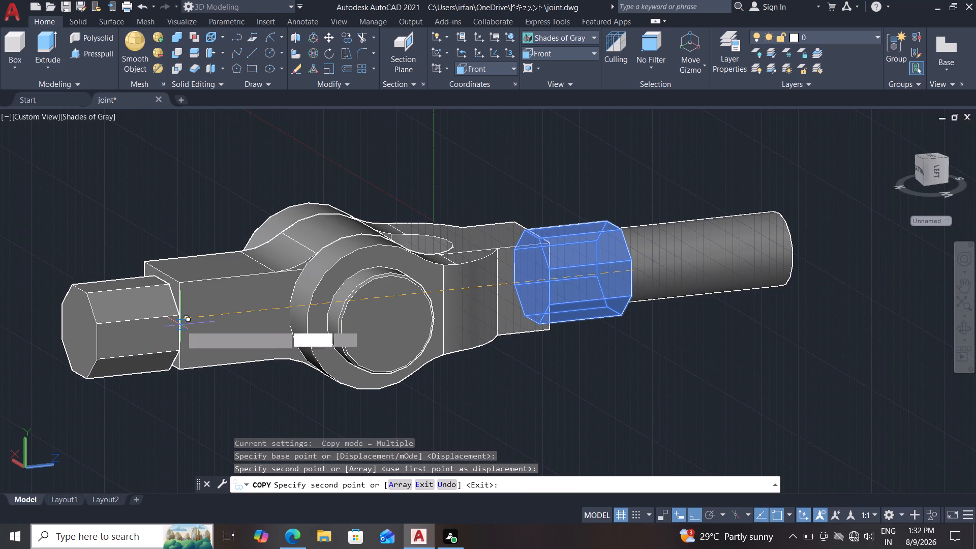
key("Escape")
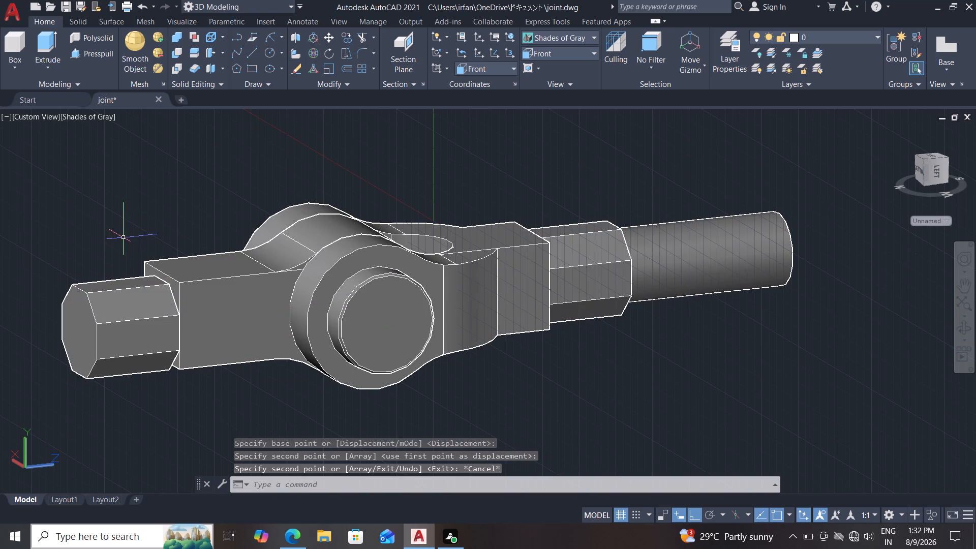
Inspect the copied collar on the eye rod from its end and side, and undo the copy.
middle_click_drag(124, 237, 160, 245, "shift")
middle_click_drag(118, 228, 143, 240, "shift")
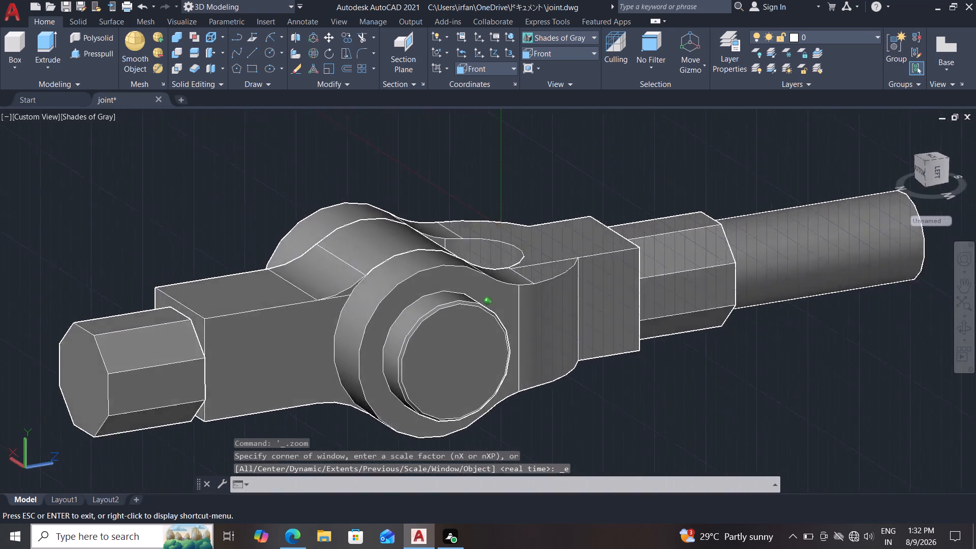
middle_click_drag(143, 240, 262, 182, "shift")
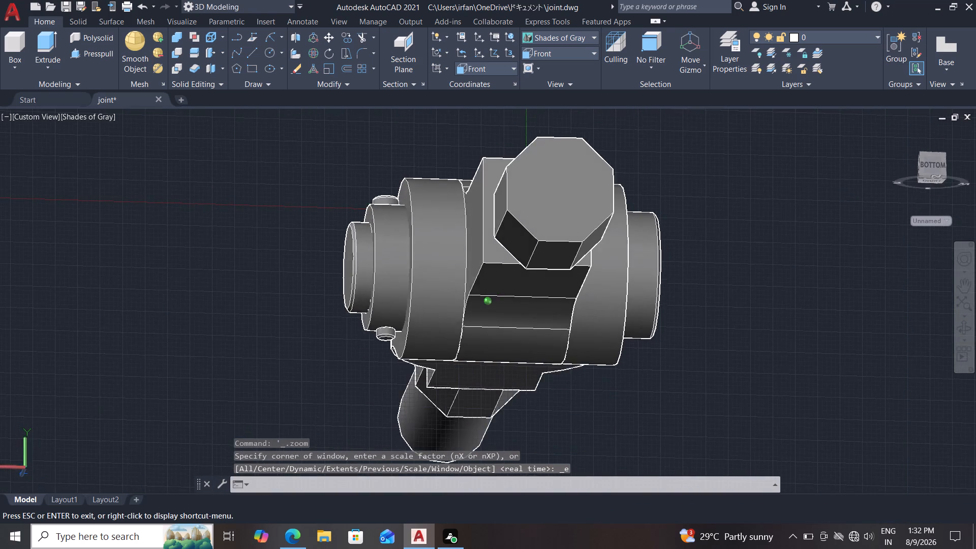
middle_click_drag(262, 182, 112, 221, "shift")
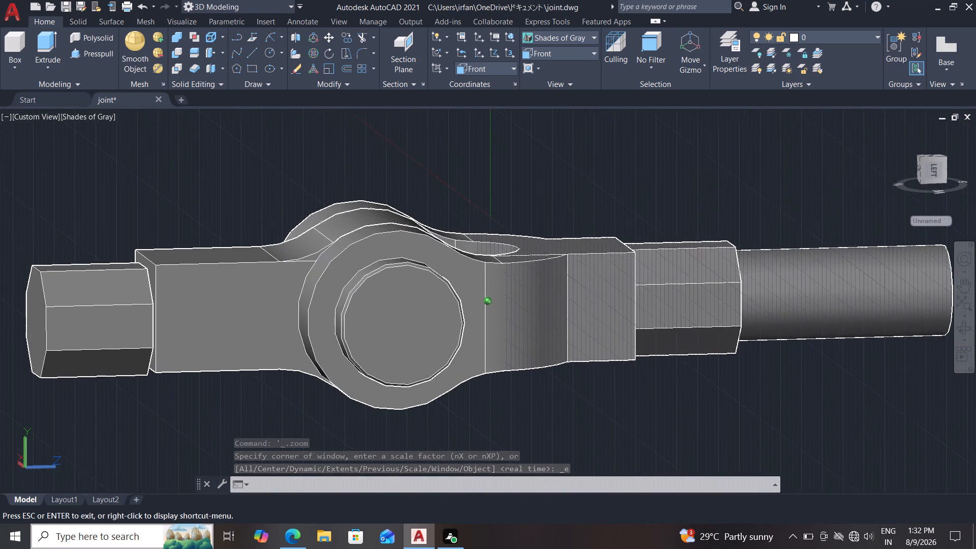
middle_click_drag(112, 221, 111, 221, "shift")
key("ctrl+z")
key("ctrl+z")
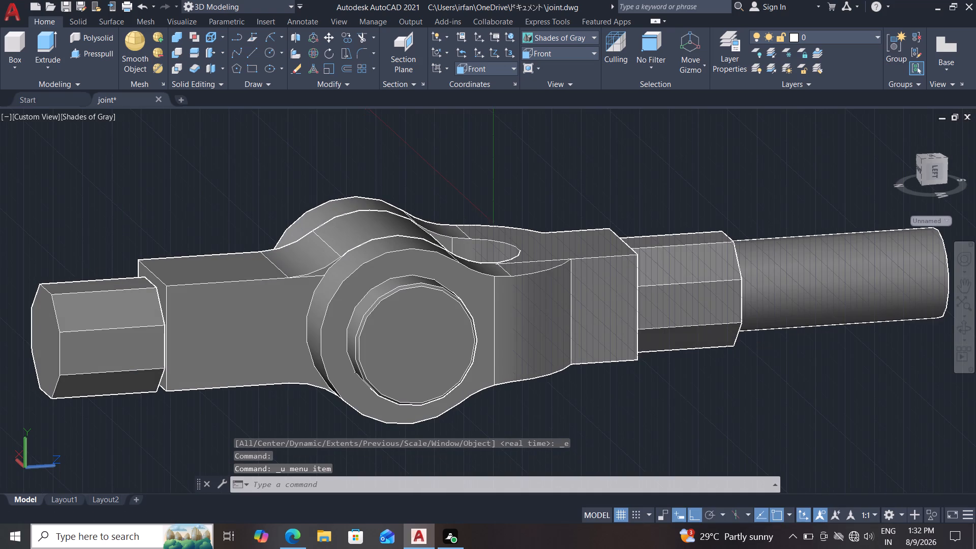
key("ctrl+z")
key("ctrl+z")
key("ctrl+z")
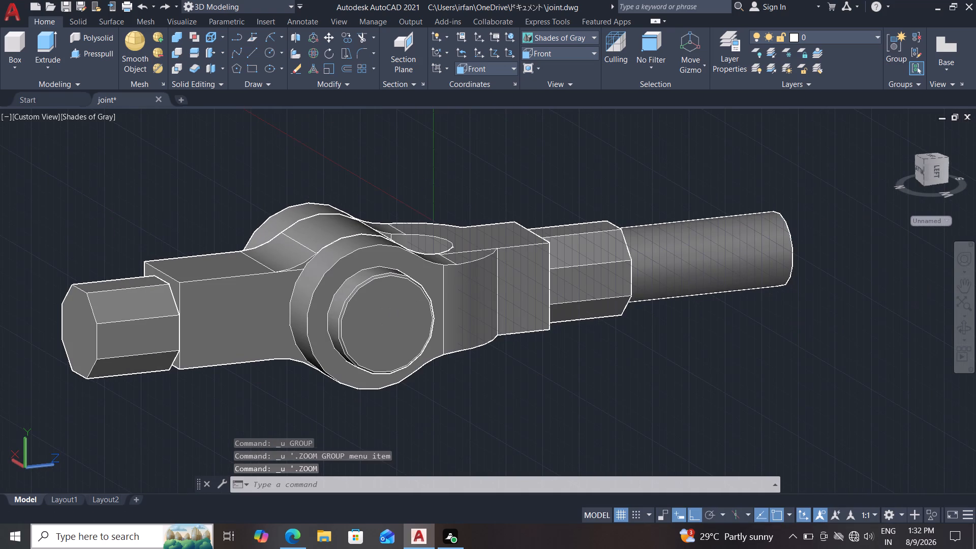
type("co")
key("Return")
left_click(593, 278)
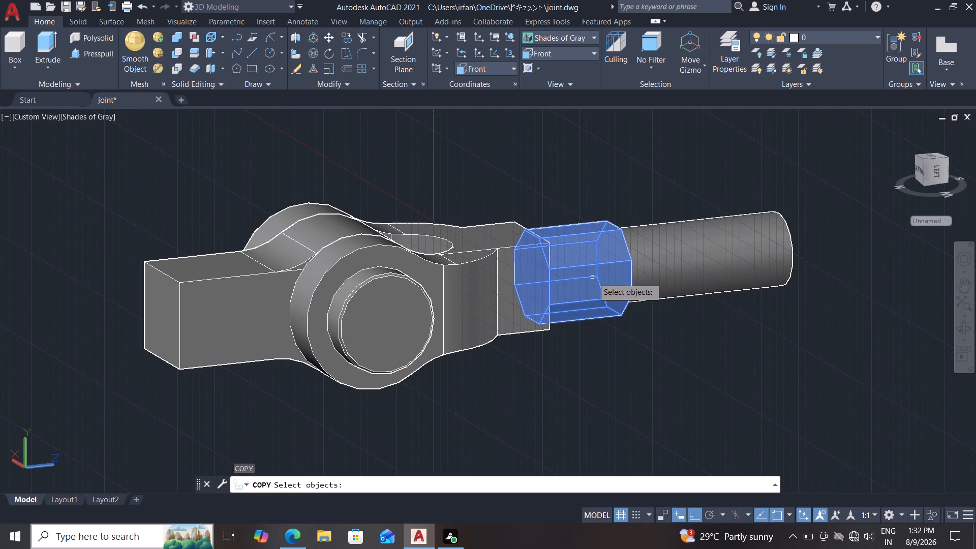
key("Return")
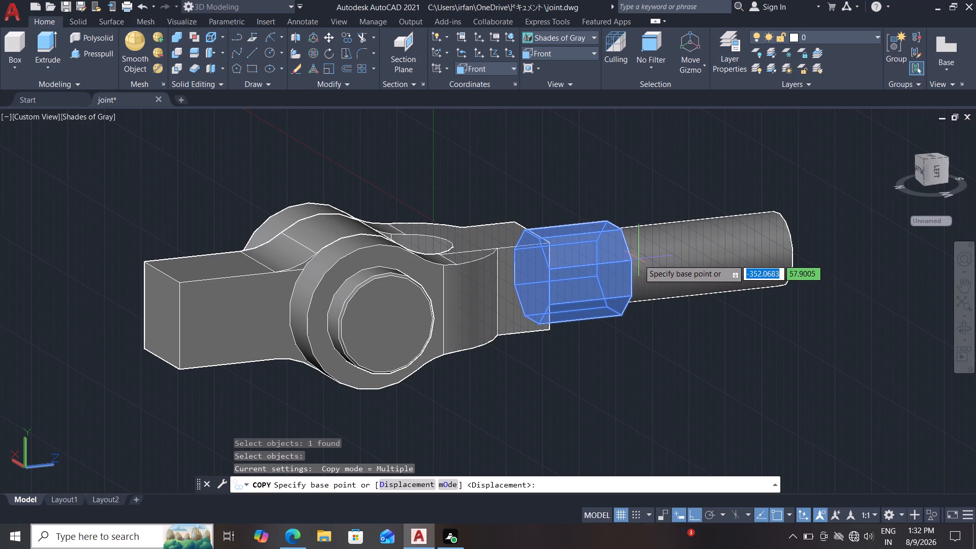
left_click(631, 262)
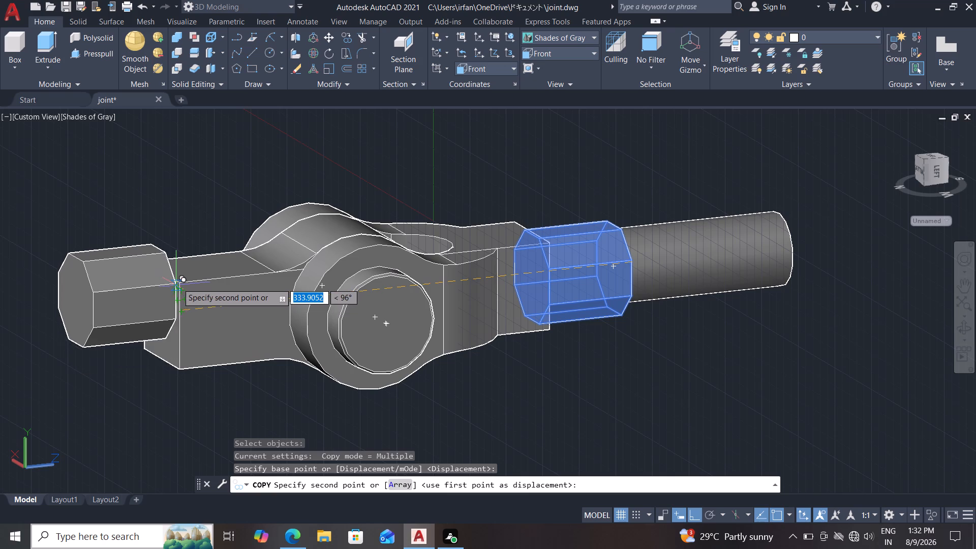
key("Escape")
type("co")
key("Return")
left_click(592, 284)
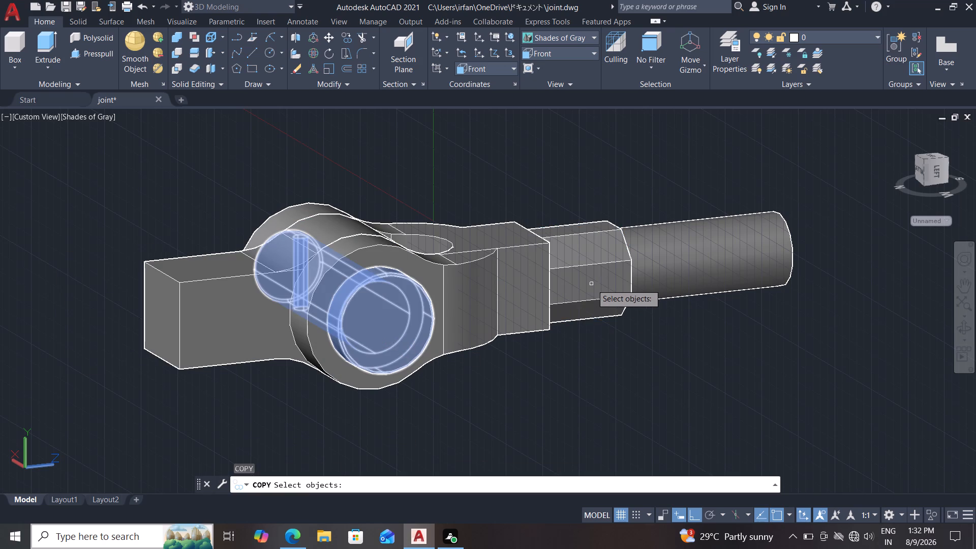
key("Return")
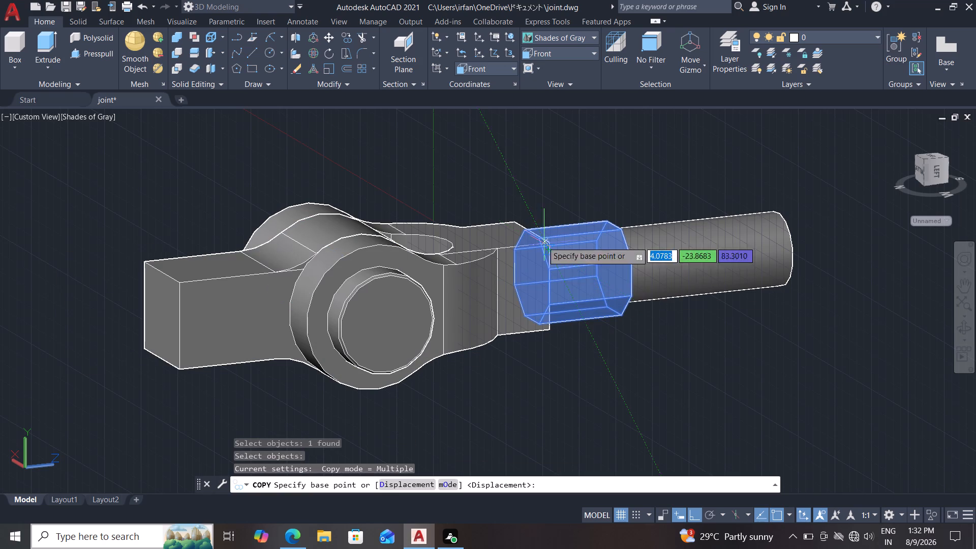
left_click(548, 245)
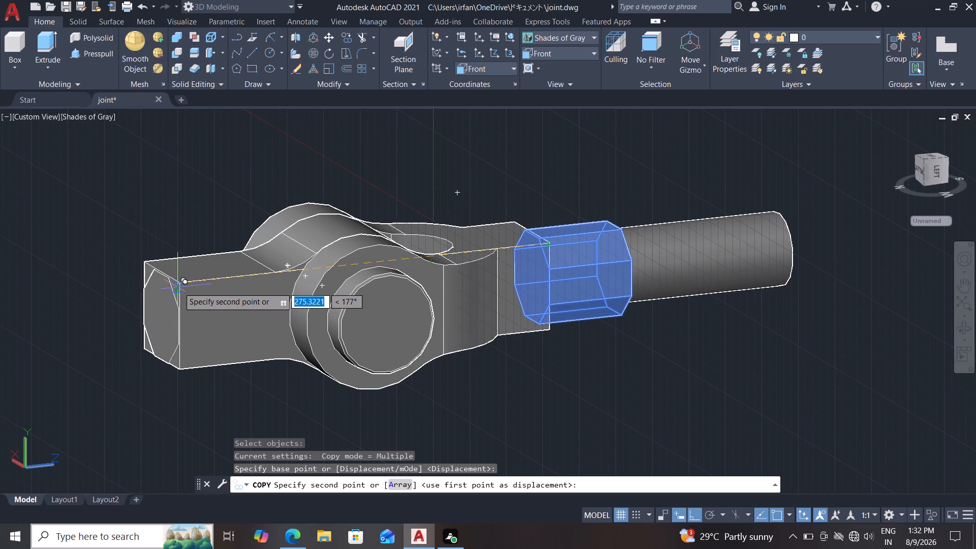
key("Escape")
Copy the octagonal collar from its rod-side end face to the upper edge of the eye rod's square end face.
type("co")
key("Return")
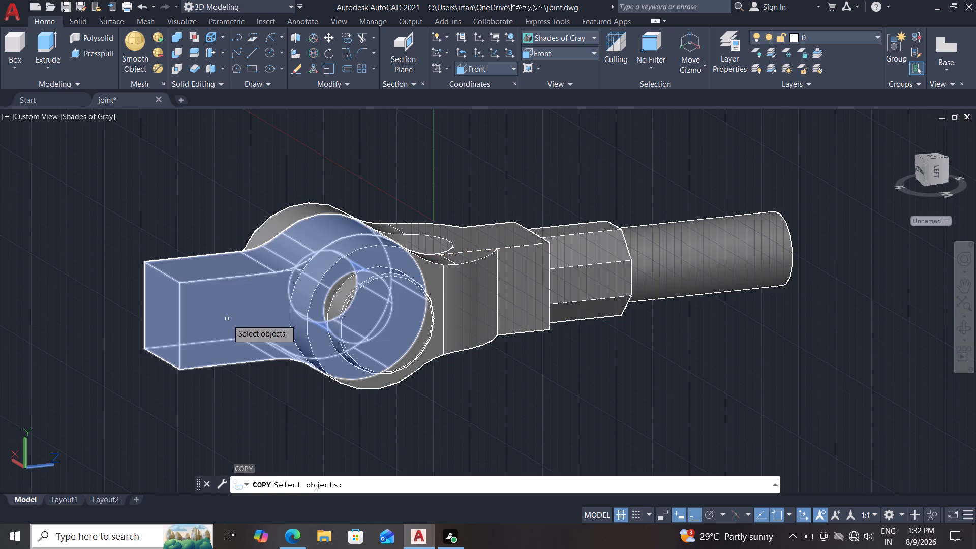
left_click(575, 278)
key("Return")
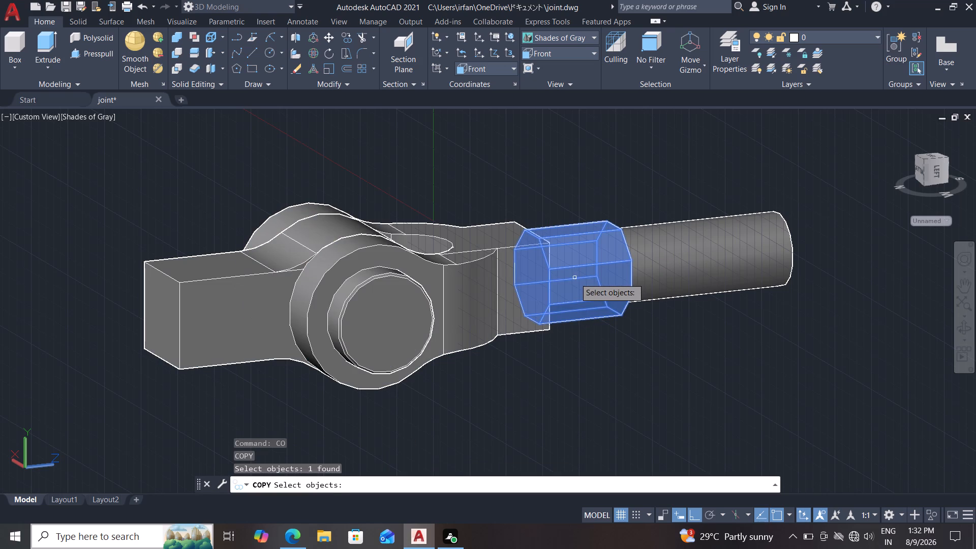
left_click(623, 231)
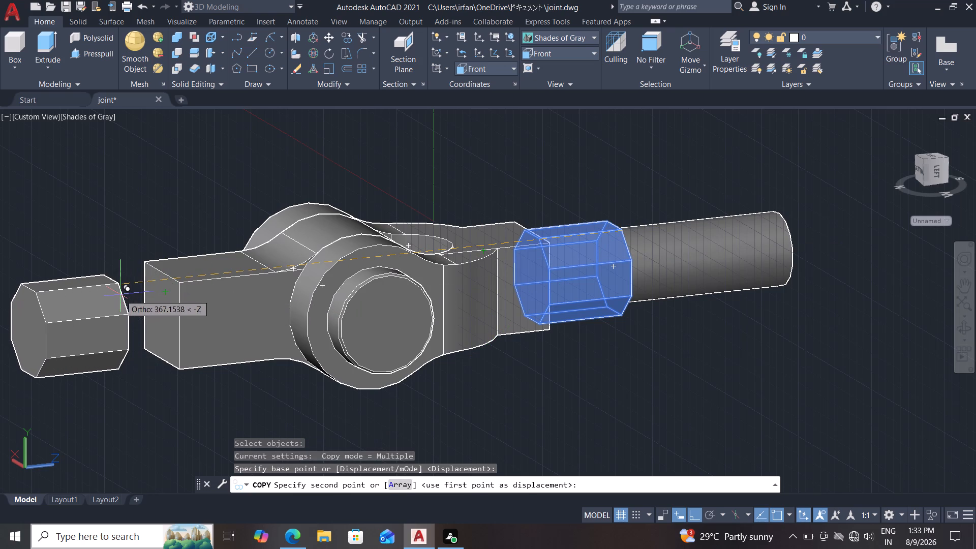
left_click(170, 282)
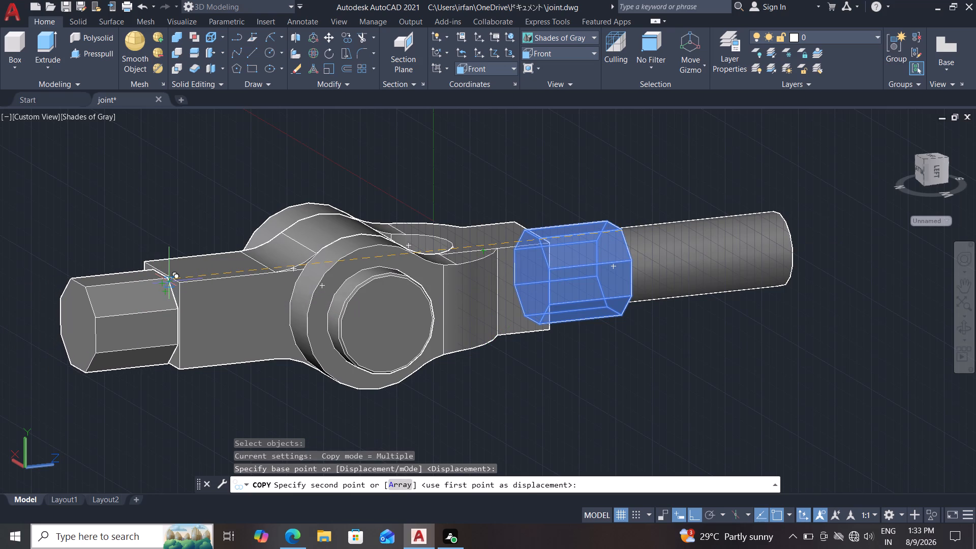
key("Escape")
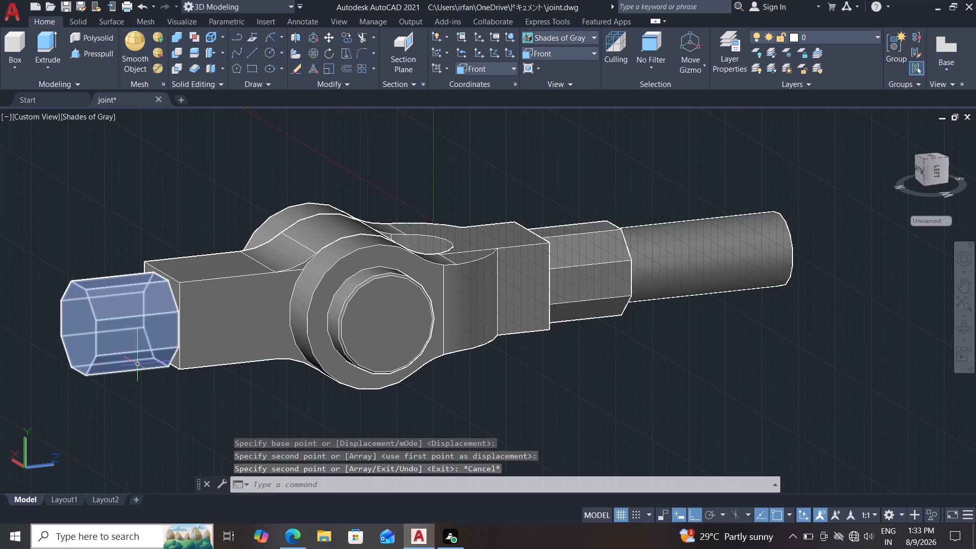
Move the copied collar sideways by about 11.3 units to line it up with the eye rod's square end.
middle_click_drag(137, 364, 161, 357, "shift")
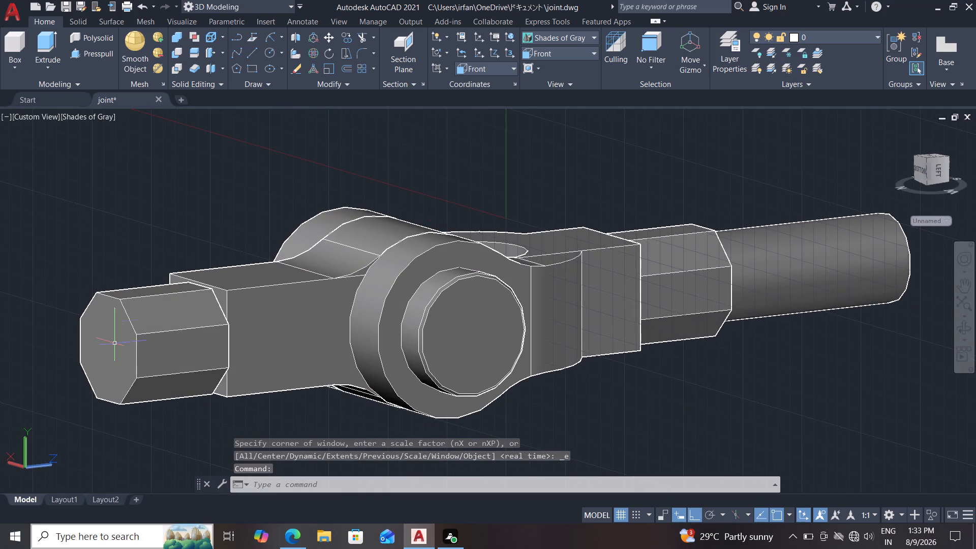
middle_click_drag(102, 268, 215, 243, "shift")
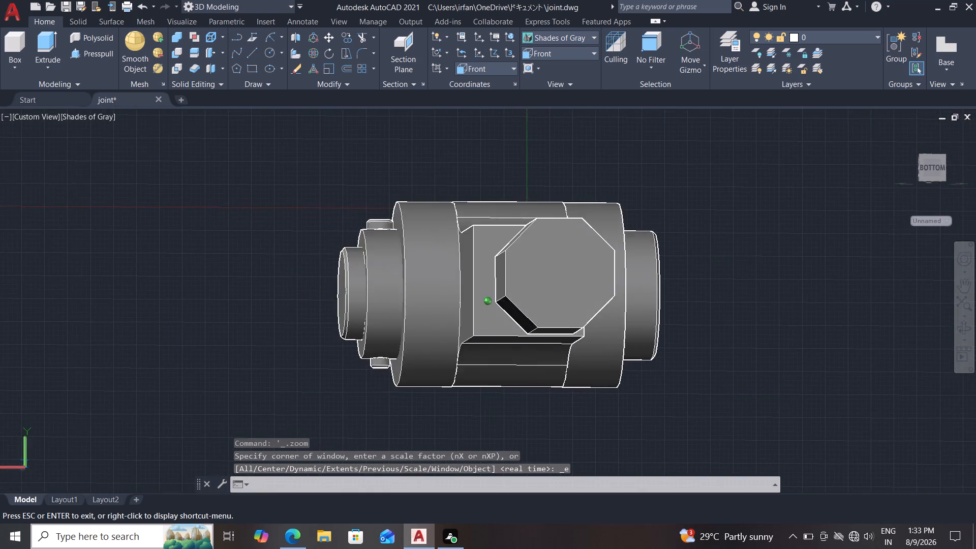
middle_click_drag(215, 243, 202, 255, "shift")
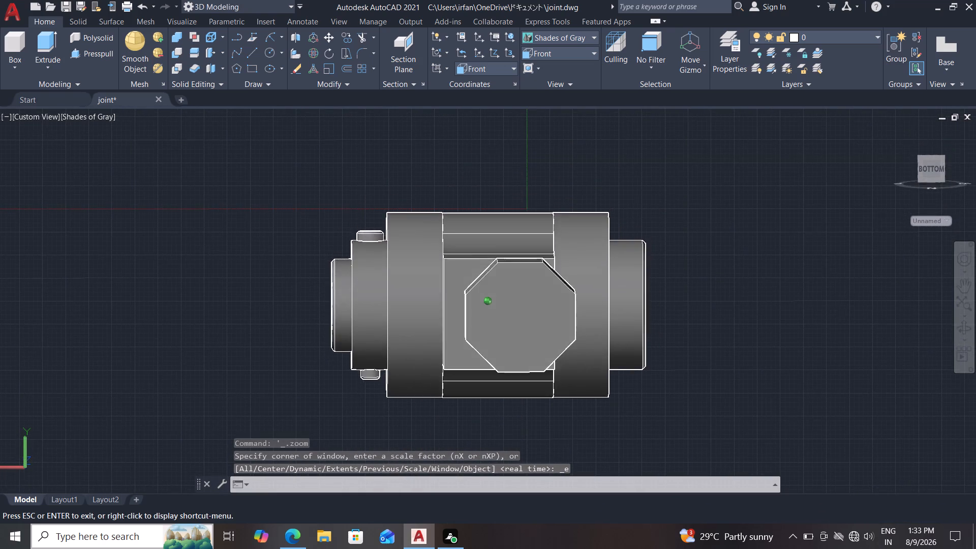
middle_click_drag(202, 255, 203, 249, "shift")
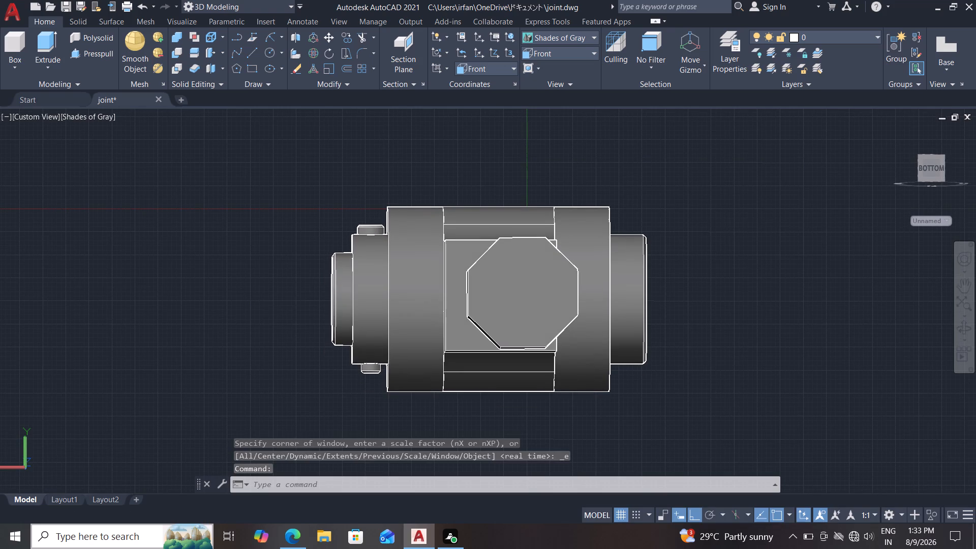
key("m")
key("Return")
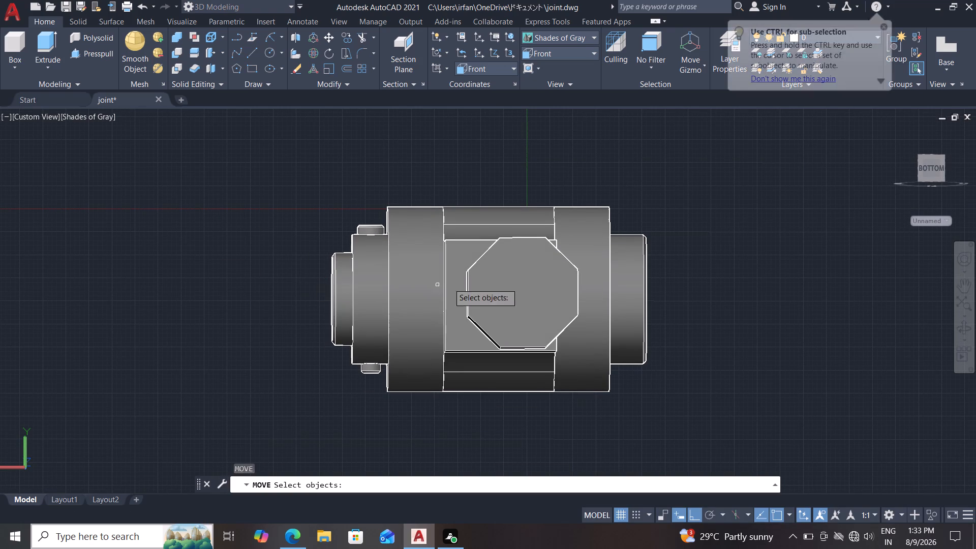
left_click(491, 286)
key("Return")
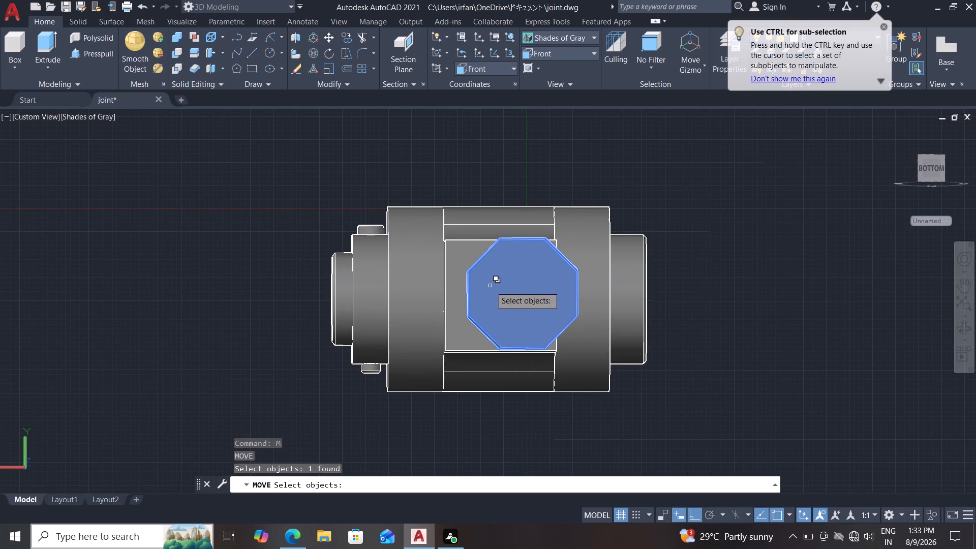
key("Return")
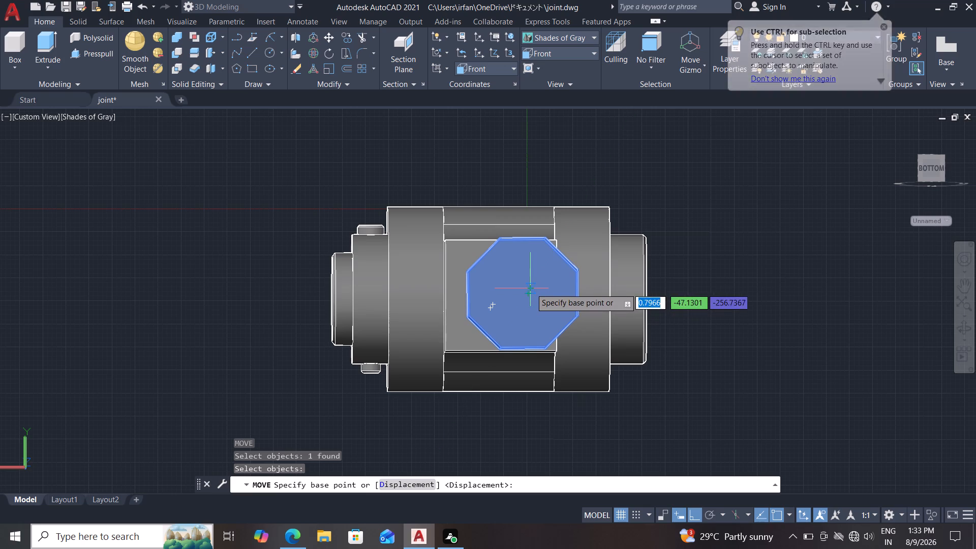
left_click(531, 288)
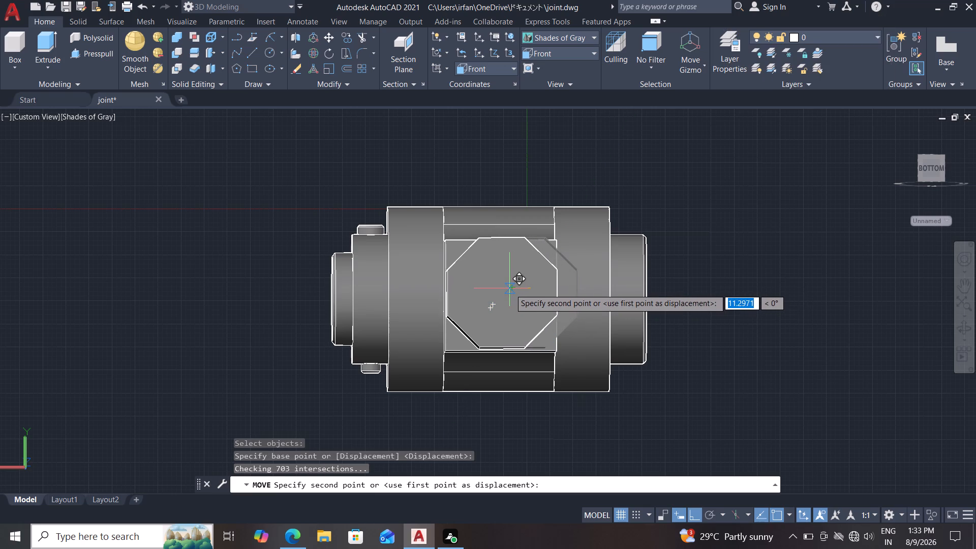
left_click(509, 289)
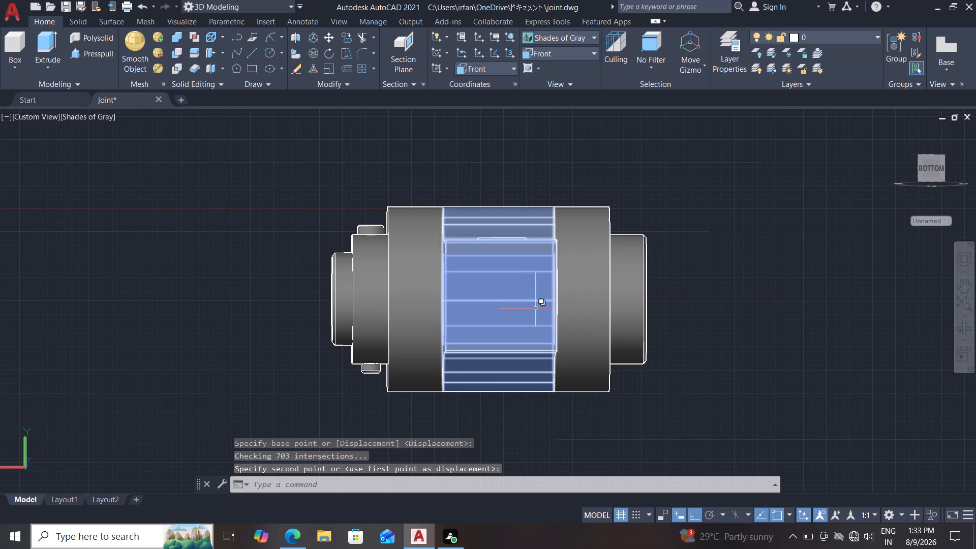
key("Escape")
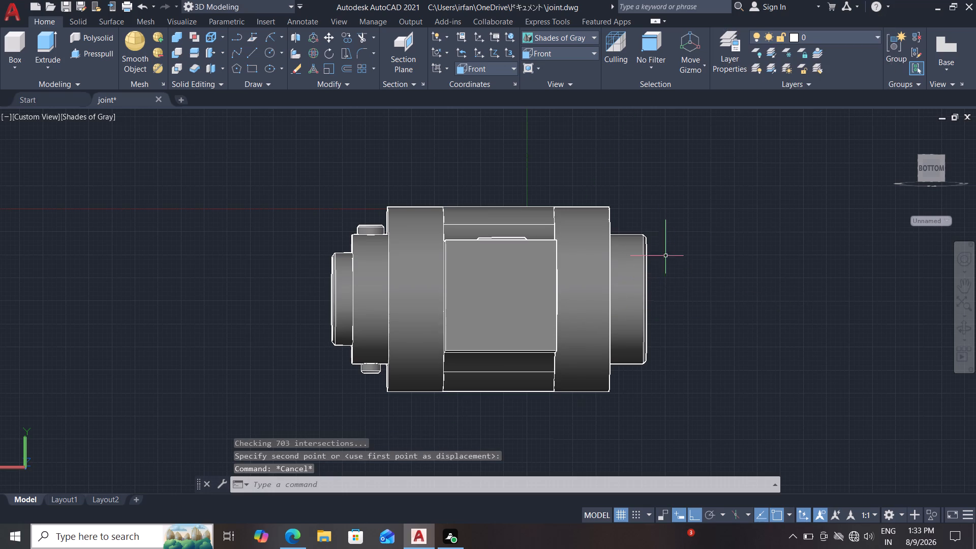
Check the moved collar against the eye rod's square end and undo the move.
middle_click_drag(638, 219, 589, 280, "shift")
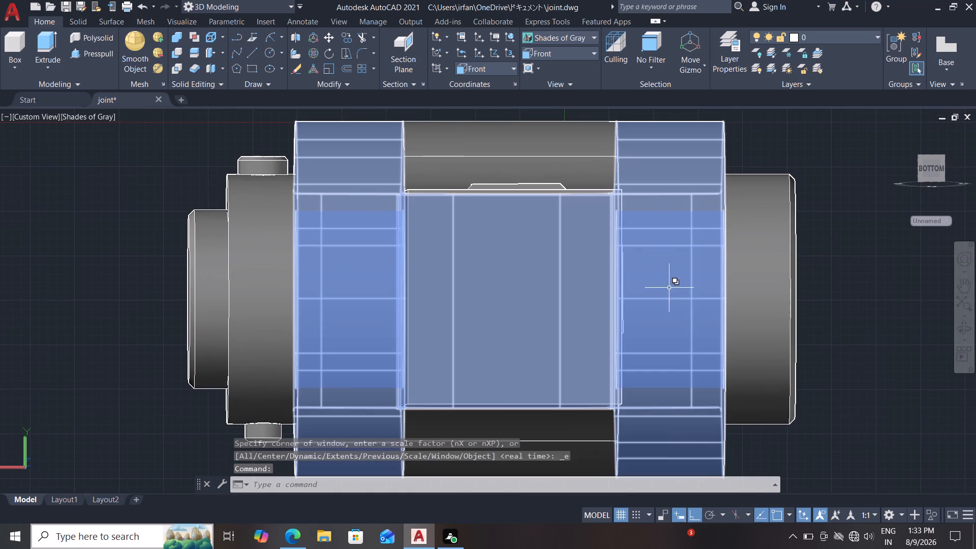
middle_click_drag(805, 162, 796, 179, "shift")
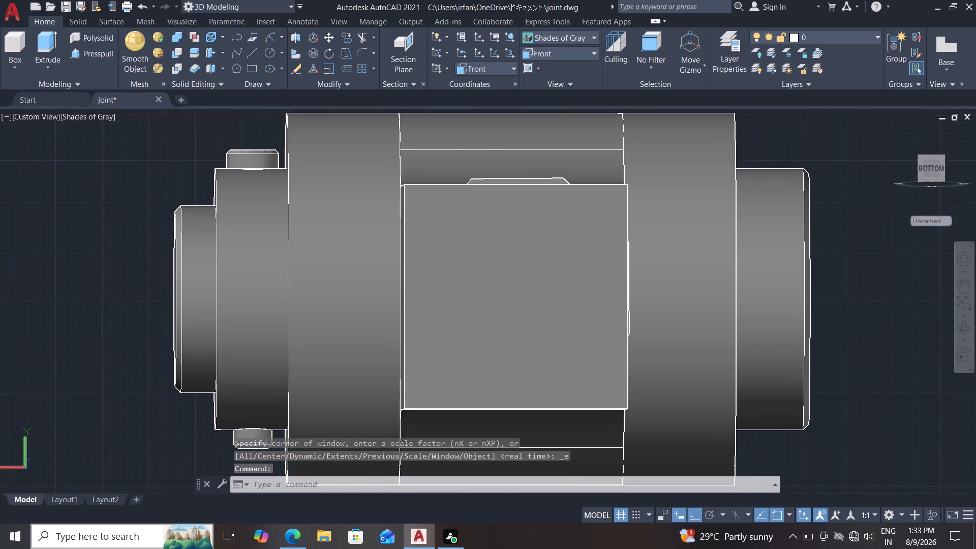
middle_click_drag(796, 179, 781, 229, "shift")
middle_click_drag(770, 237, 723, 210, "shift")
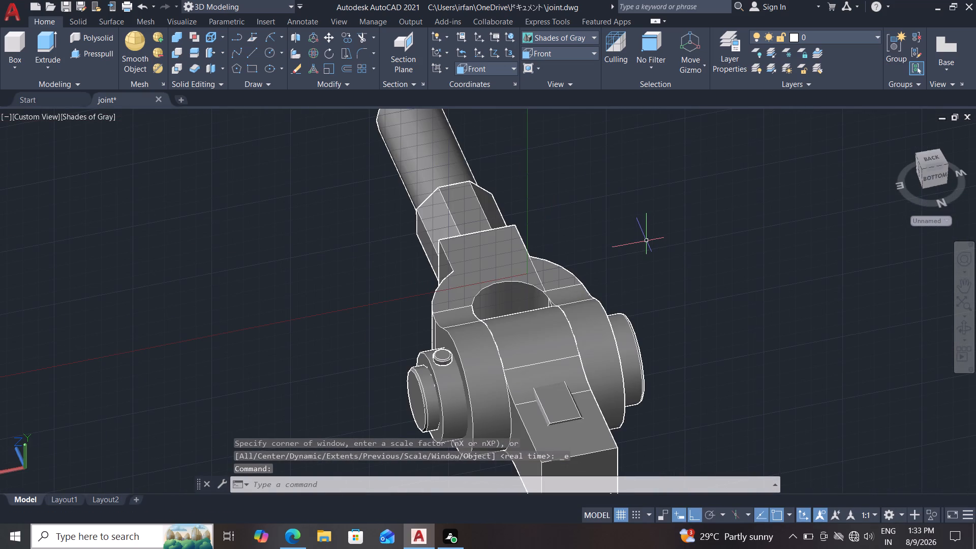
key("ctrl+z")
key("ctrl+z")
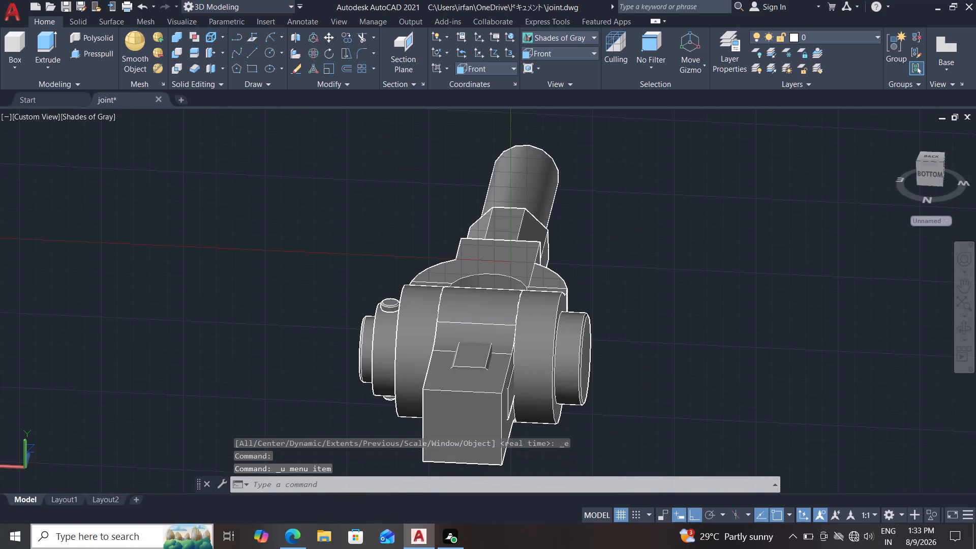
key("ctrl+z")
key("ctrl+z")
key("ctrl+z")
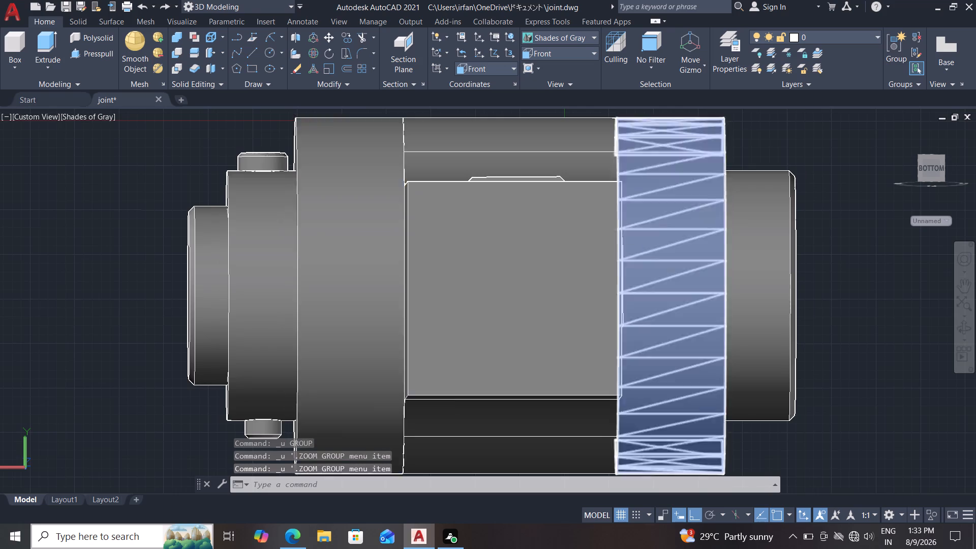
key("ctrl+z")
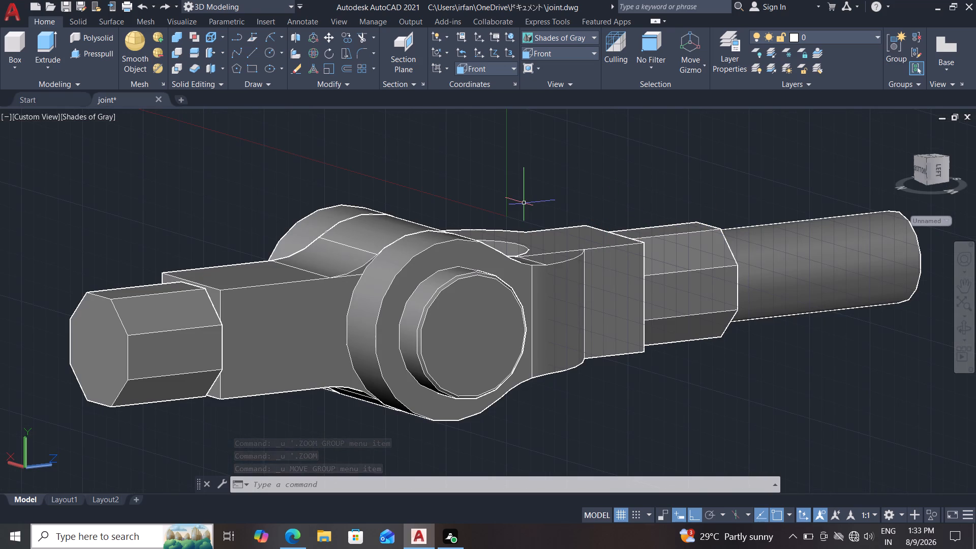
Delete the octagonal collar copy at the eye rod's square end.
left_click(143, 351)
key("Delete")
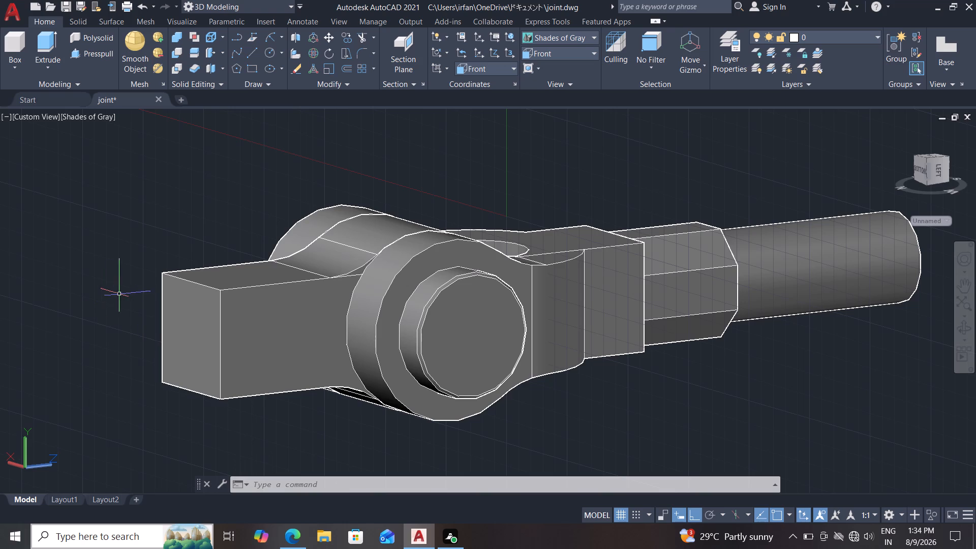
Hide the round rod to expose the outer end face of the octagonal collar on the fork end.
middle_click_drag(112, 287, 145, 305, "shift")
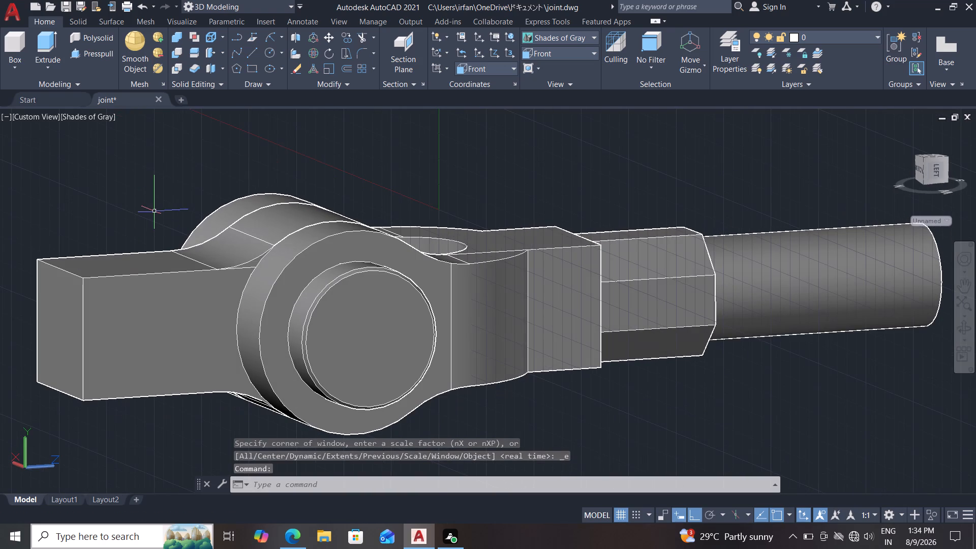
middle_click_drag(151, 205, 443, 209, "shift")
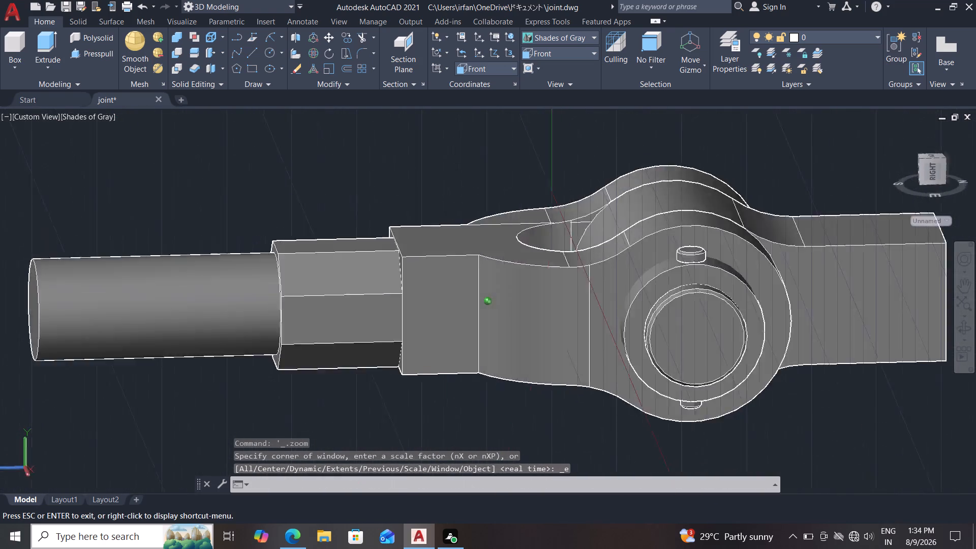
middle_click_drag(443, 209, 578, 189, "shift")
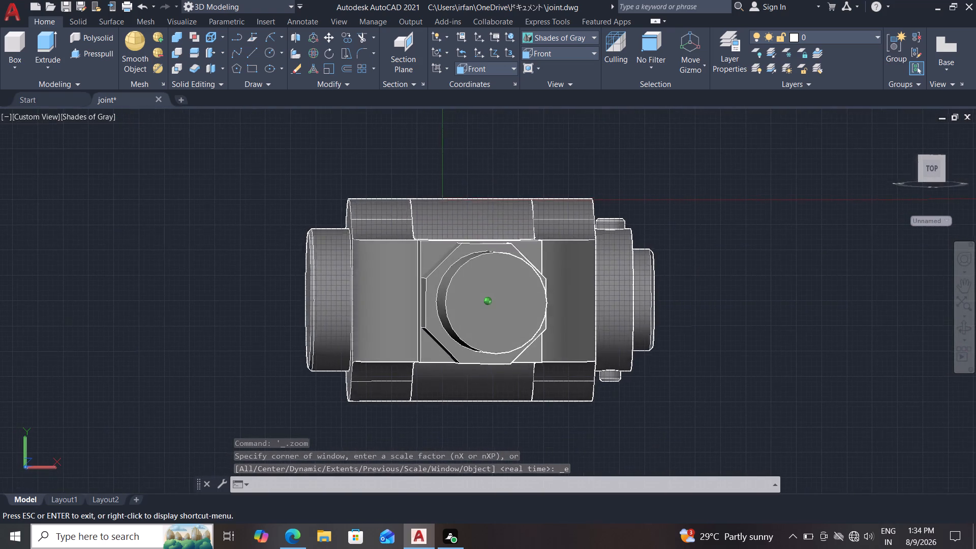
middle_click_drag(578, 189, 573, 198, "shift")
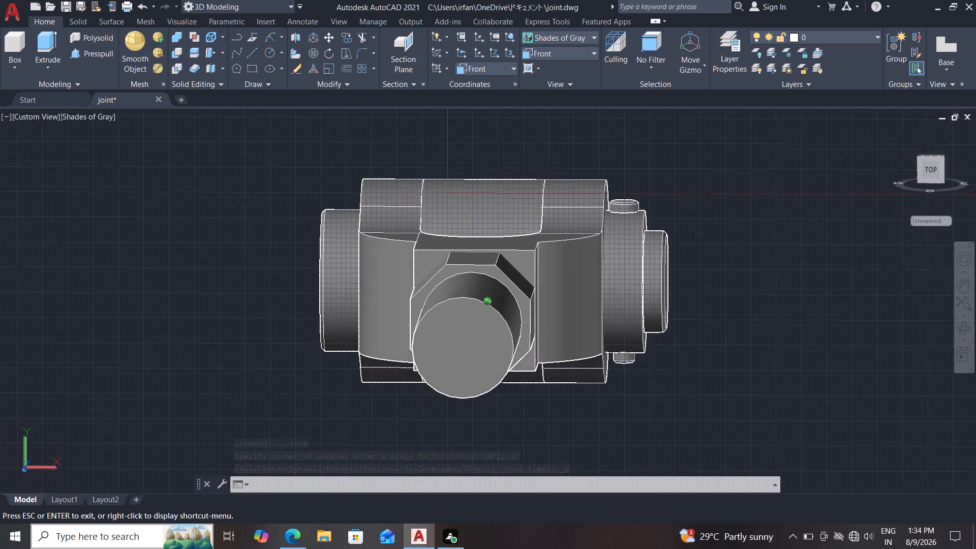
middle_click_drag(573, 198, 573, 189, "shift")
left_click(471, 307)
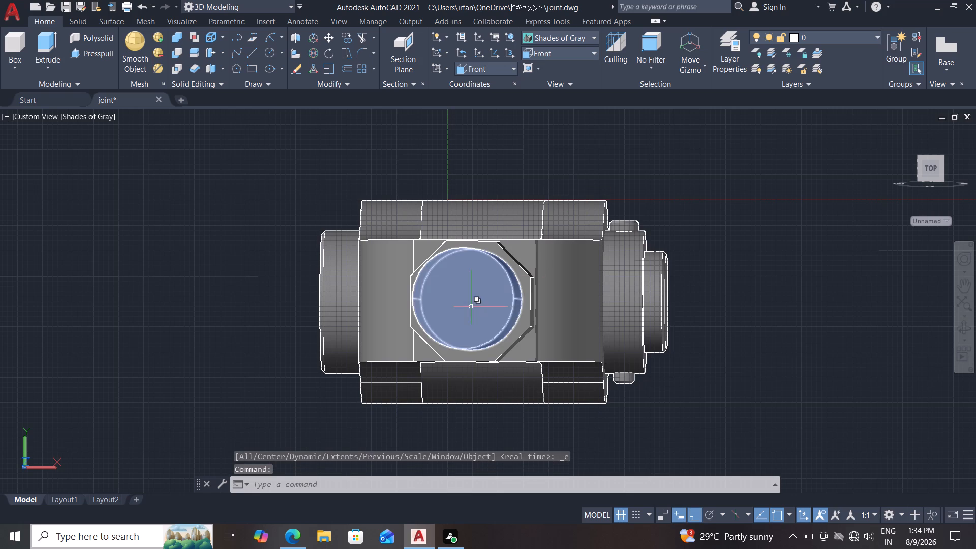
right_click(475, 303)
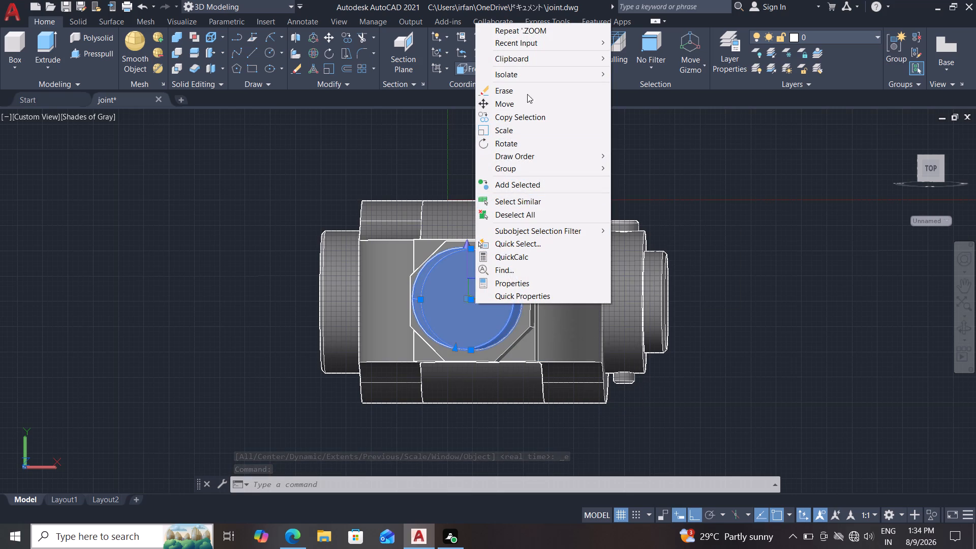
left_click(525, 72)
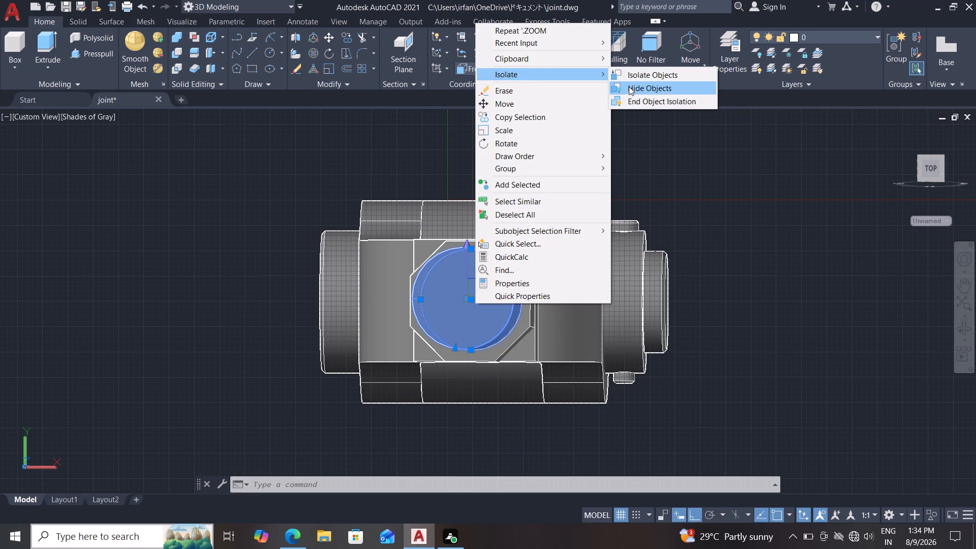
left_click(629, 88)
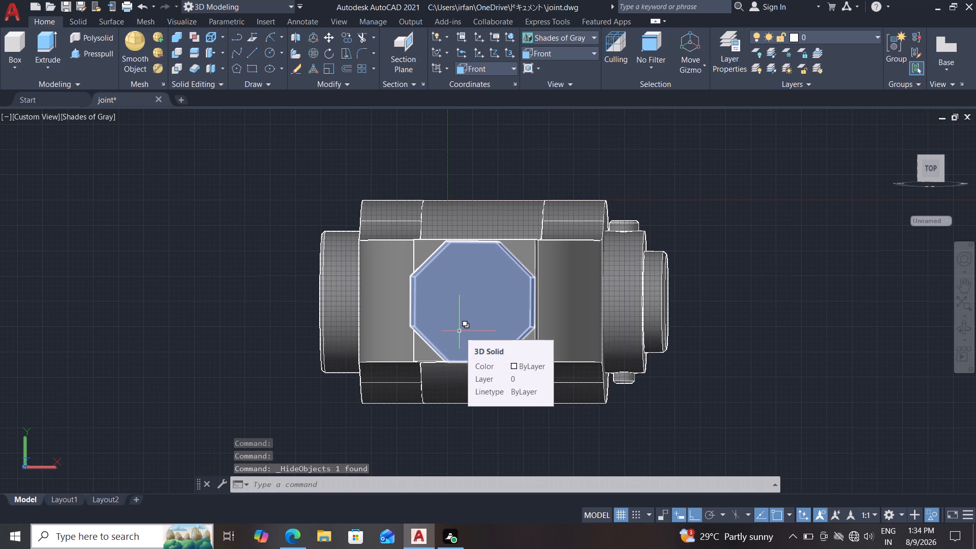
left_click(460, 331)
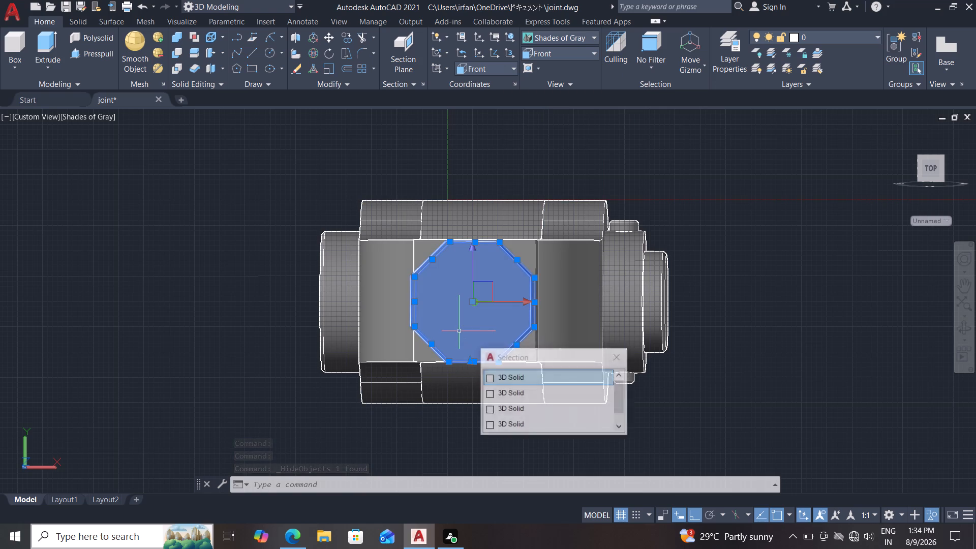
key("Escape")
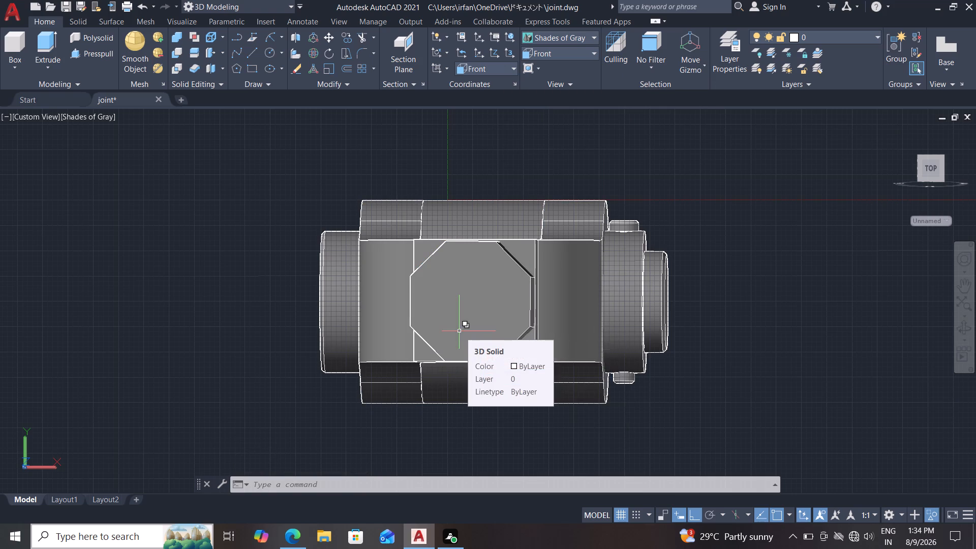
End object isolation to bring the hidden round rod back onto the octagonal collar.
middle_click(242, 262, "shift")
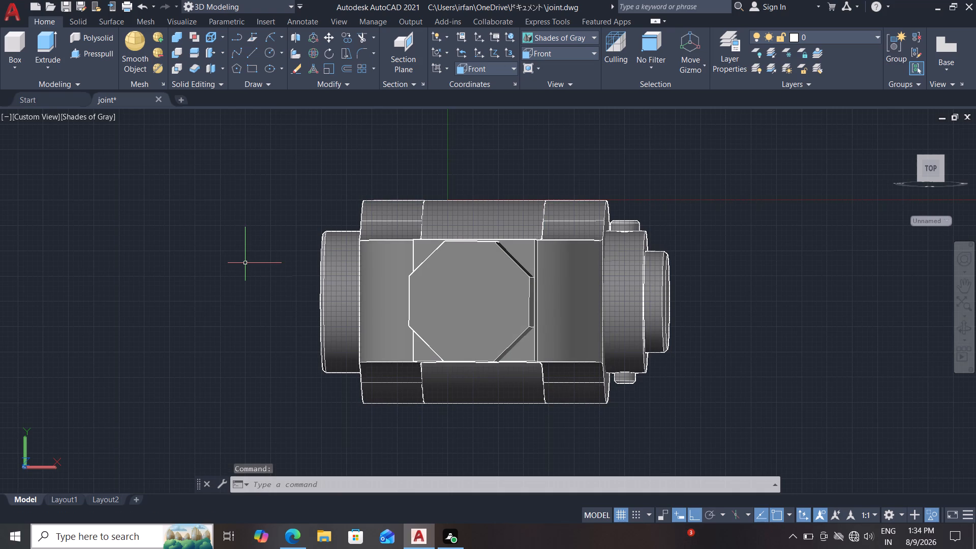
middle_click_drag(246, 263, 330, 281, "shift")
middle_click_drag(331, 279, 399, 274, "shift")
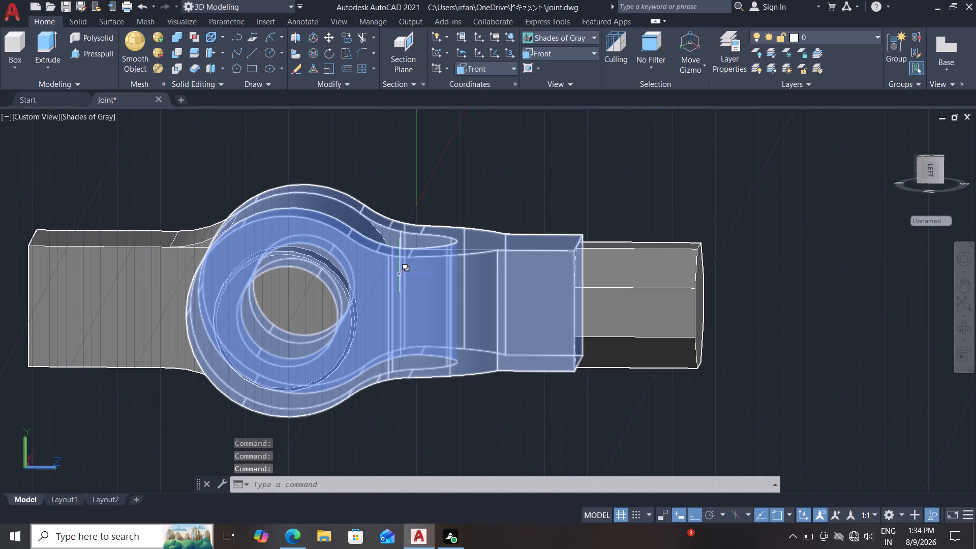
right_click(469, 200)
left_click(531, 248)
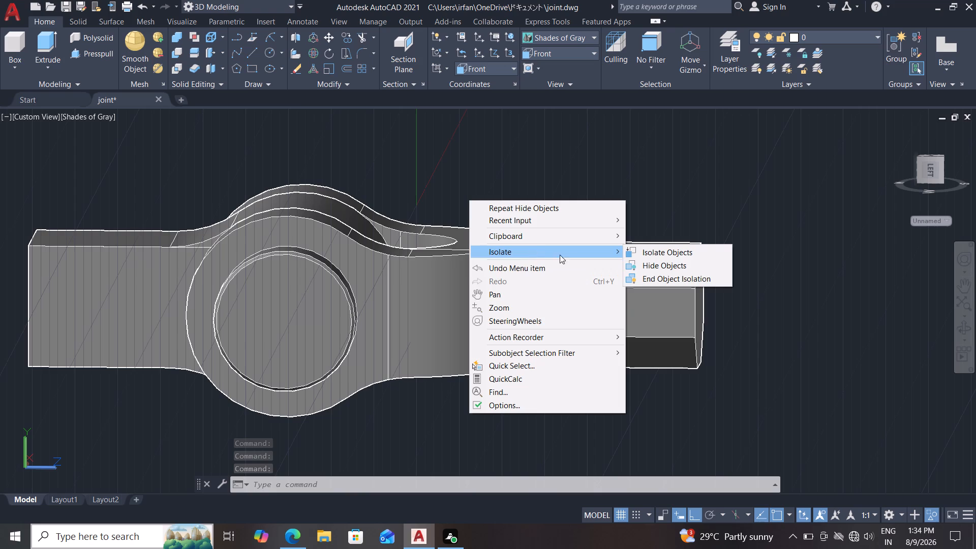
left_click(640, 277)
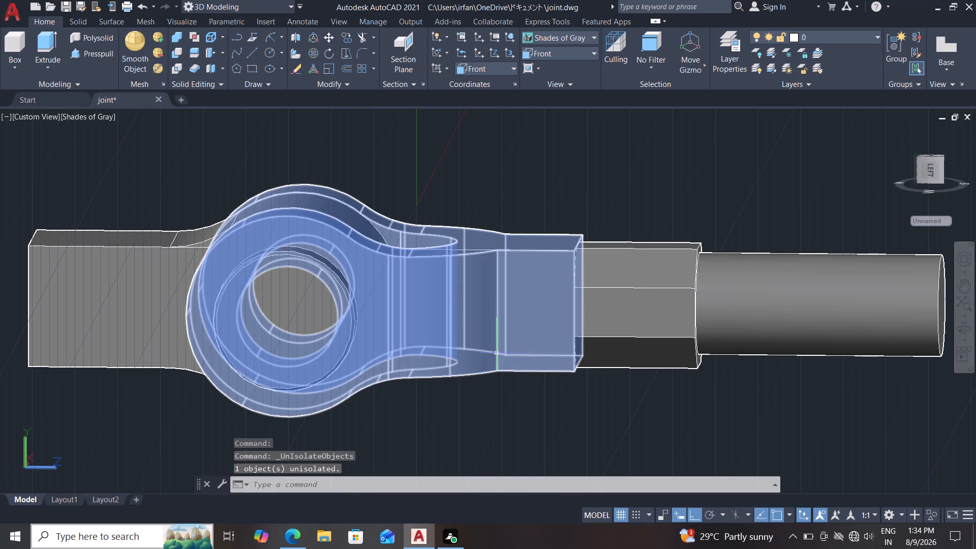
Hide the fork, eye rod and pin parts, leaving the octagonal collar, round rod and long guide line.
right_click(498, 403)
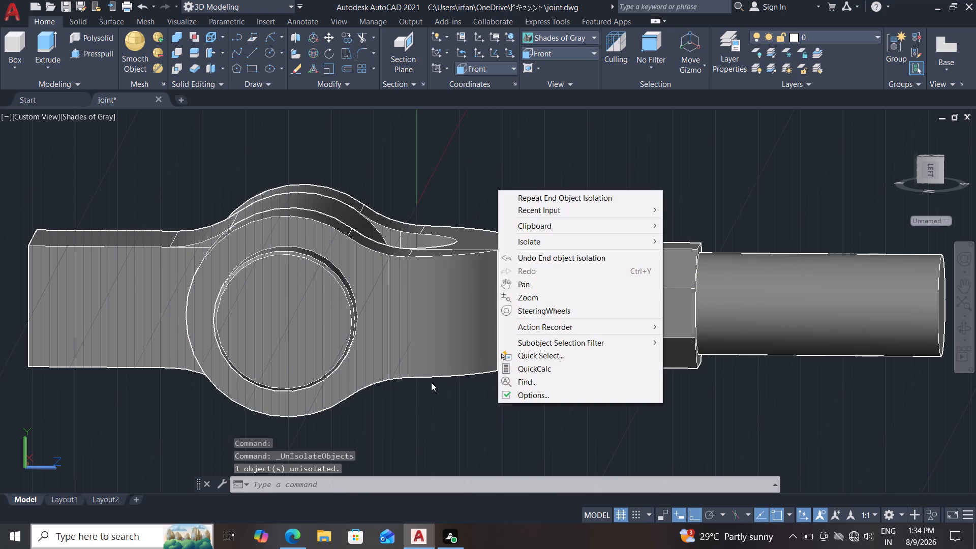
left_click(454, 431)
left_click(426, 331)
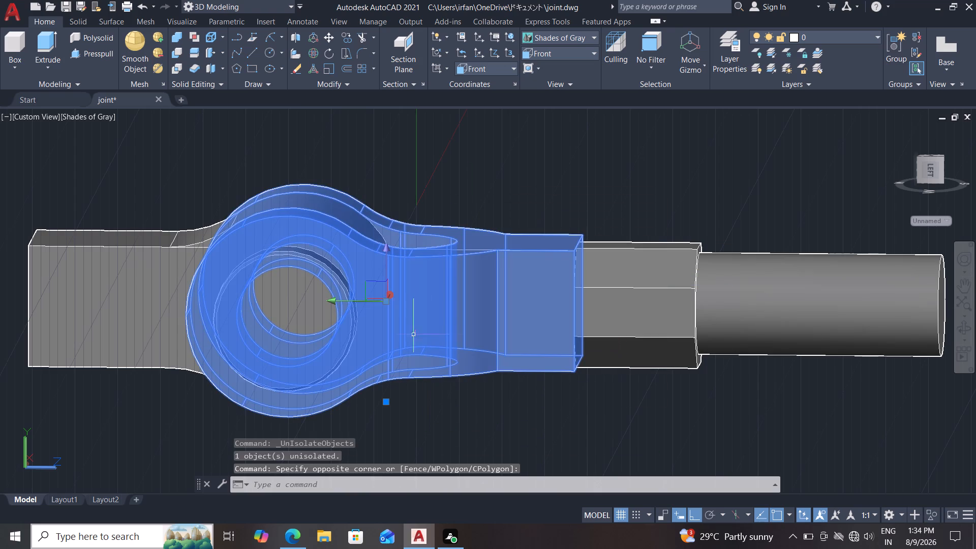
left_click(161, 328)
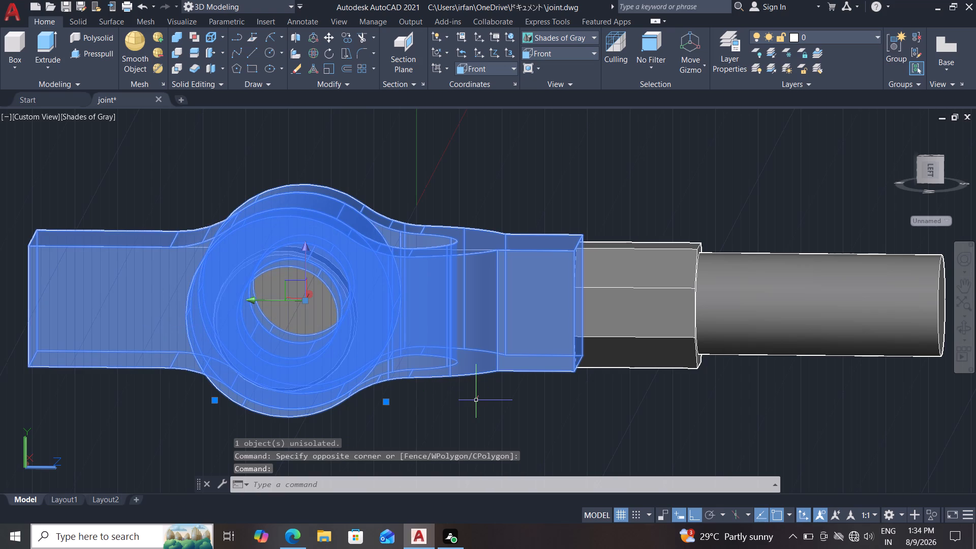
key("Escape")
left_click_drag(523, 431, 504, 407)
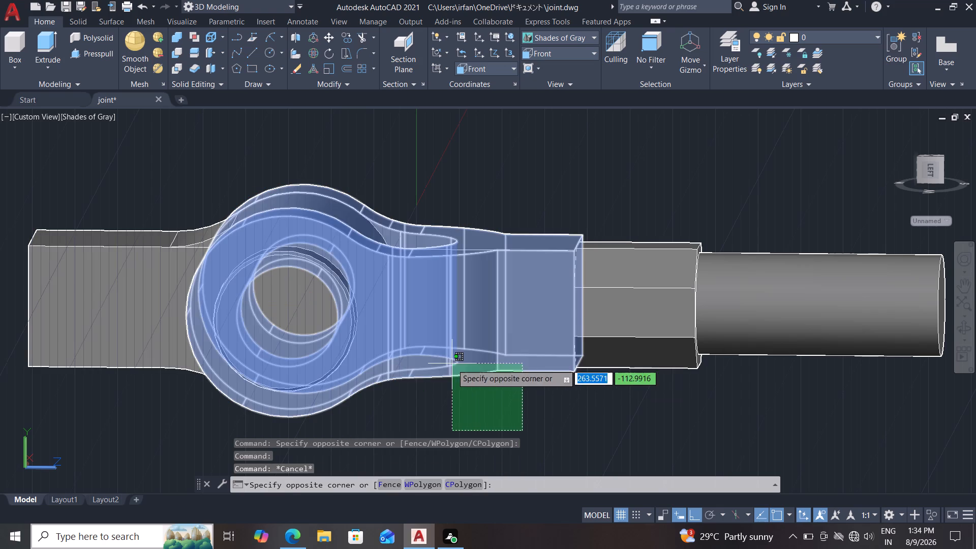
left_click(130, 327)
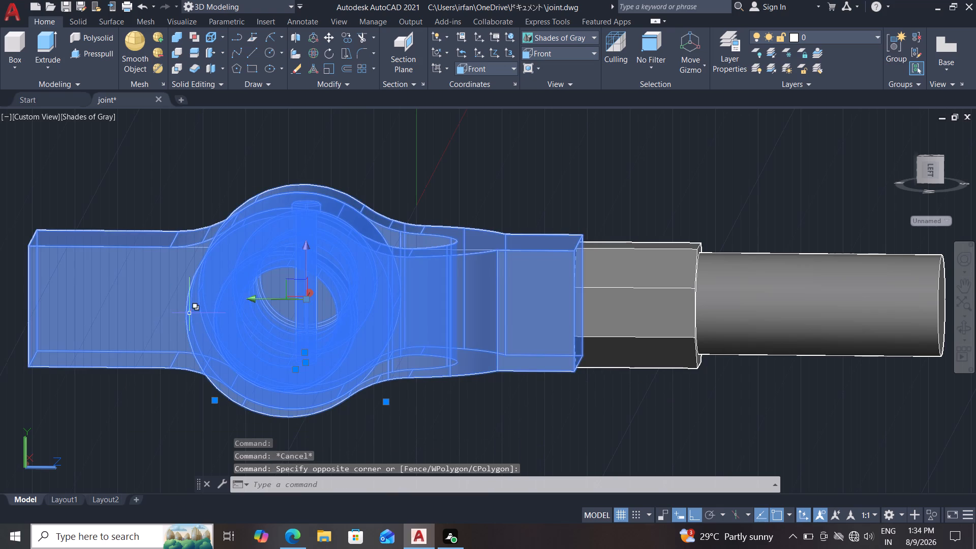
right_click(190, 314)
left_click(228, 98)
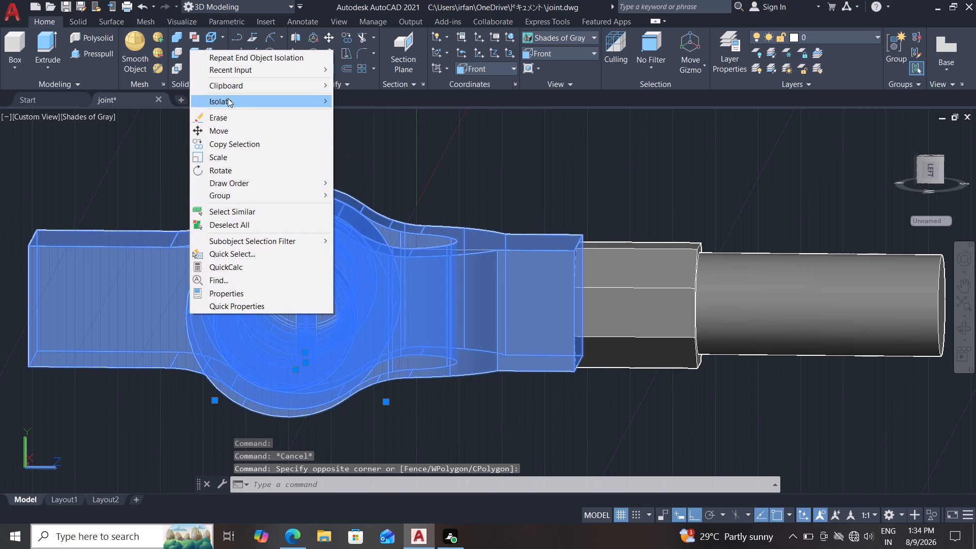
left_click(365, 118)
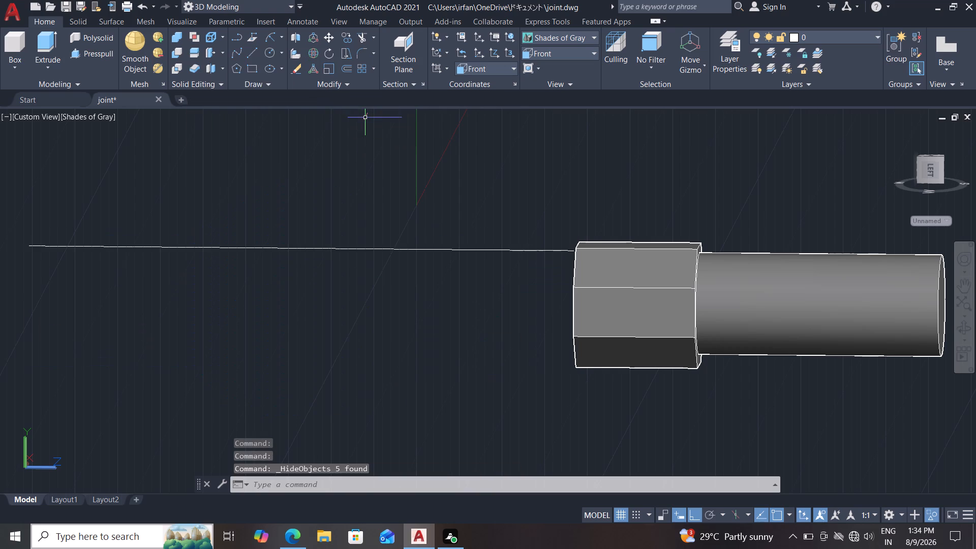
key("Escape")
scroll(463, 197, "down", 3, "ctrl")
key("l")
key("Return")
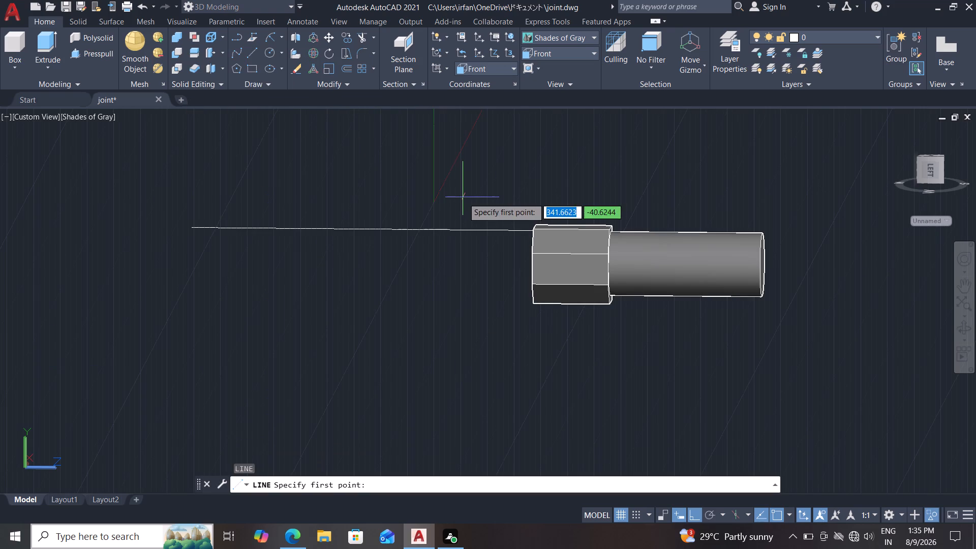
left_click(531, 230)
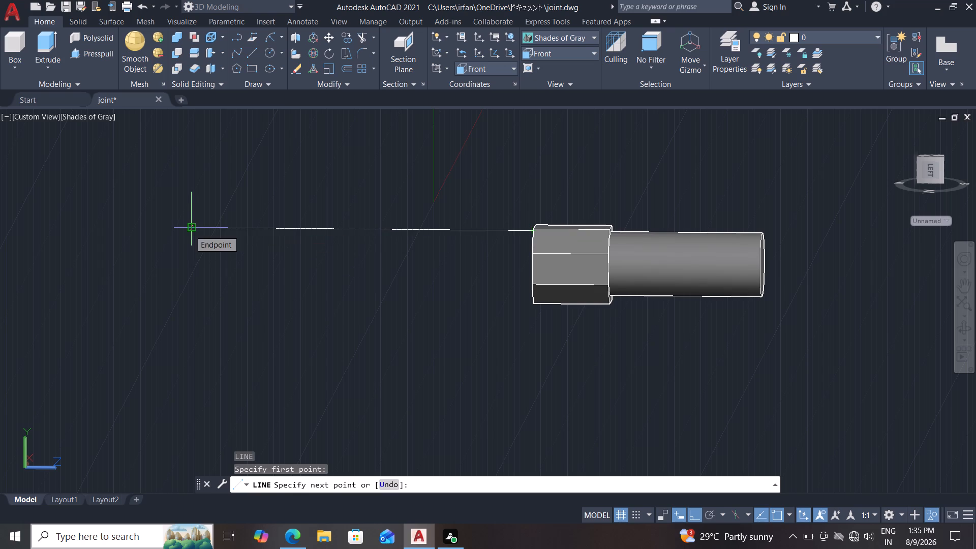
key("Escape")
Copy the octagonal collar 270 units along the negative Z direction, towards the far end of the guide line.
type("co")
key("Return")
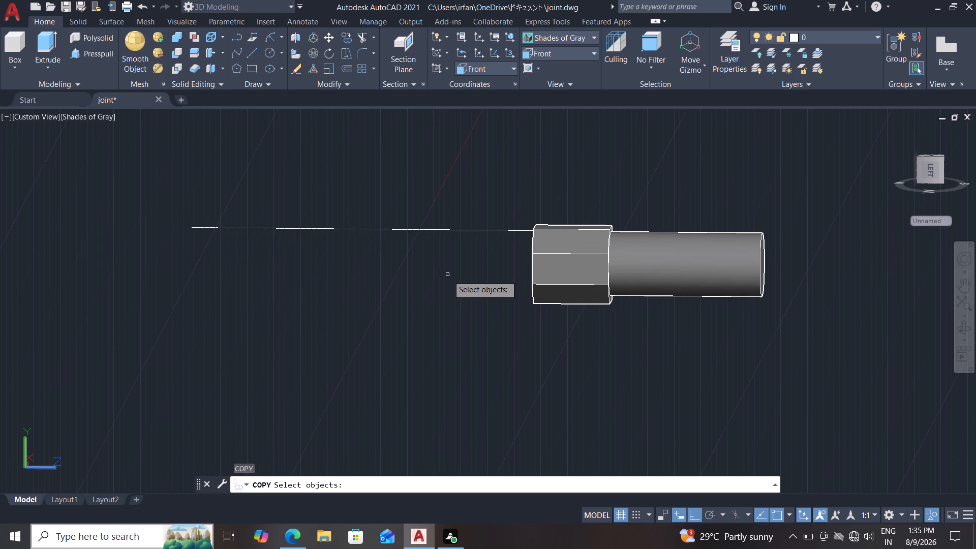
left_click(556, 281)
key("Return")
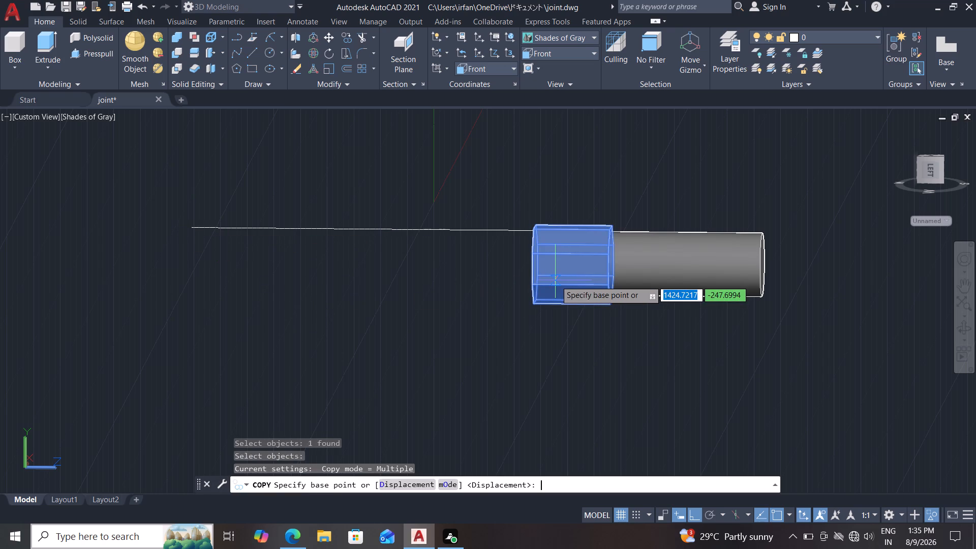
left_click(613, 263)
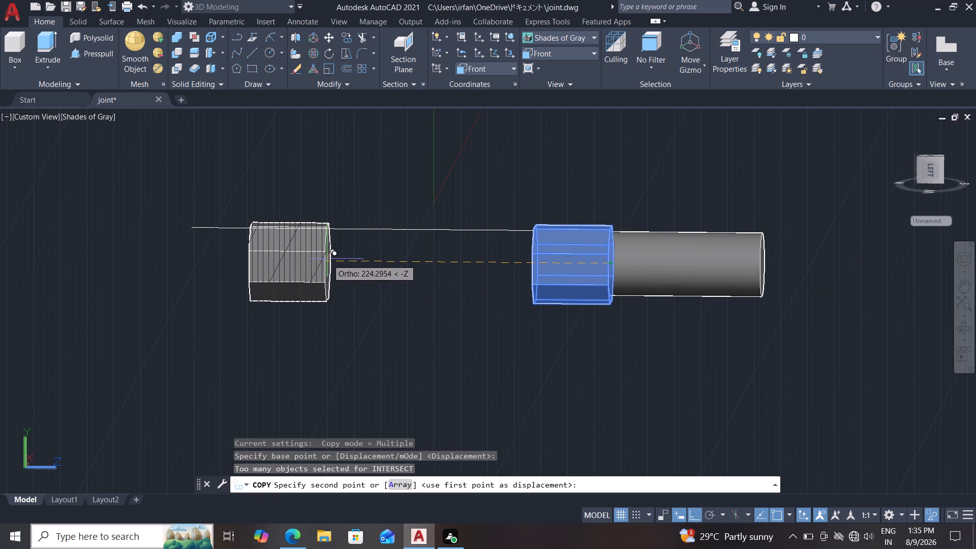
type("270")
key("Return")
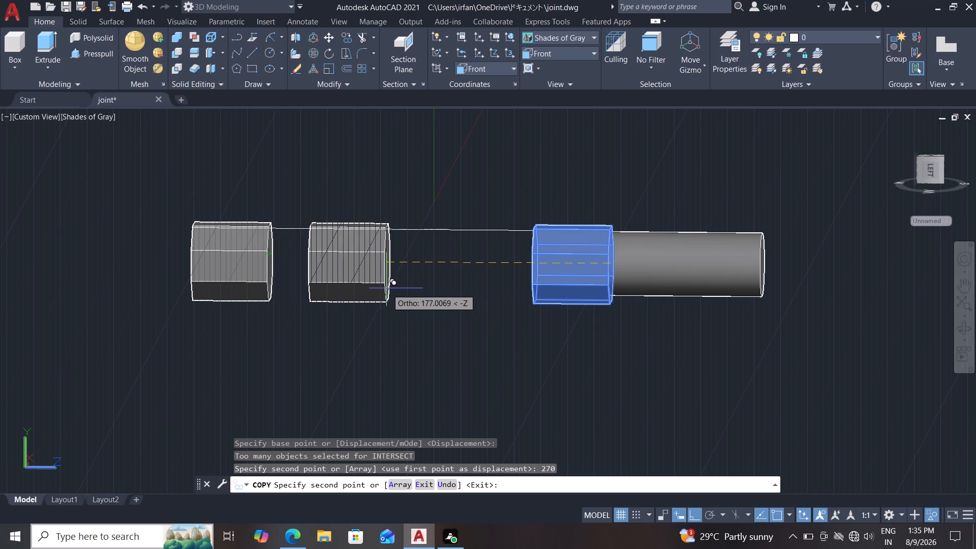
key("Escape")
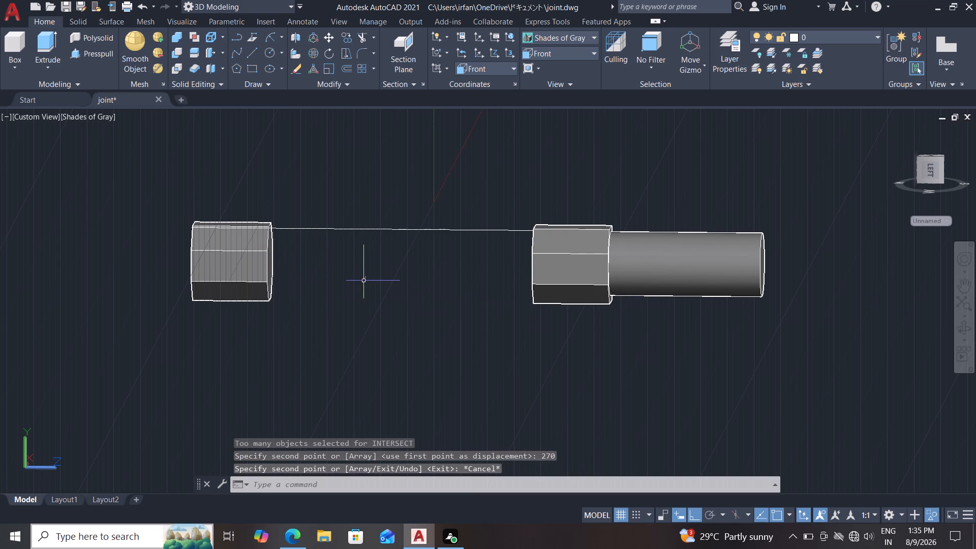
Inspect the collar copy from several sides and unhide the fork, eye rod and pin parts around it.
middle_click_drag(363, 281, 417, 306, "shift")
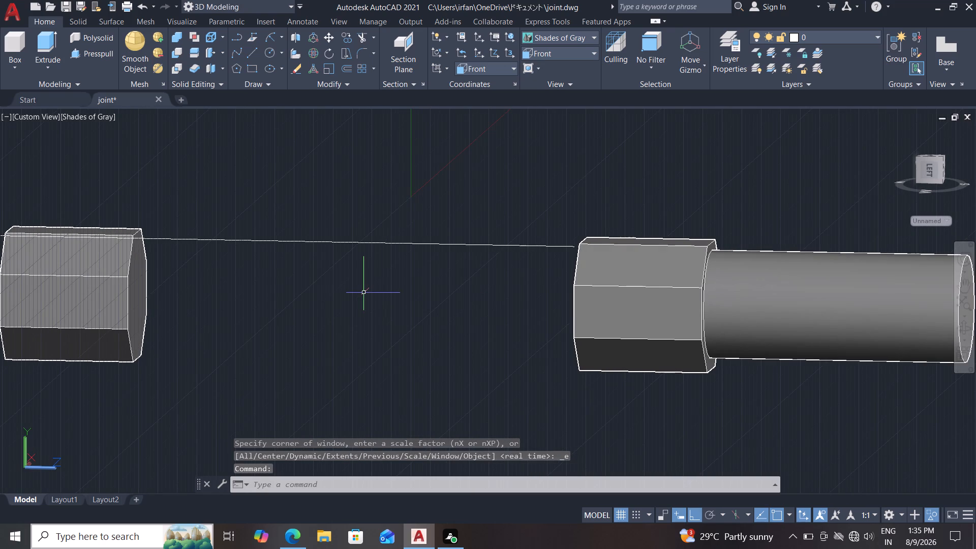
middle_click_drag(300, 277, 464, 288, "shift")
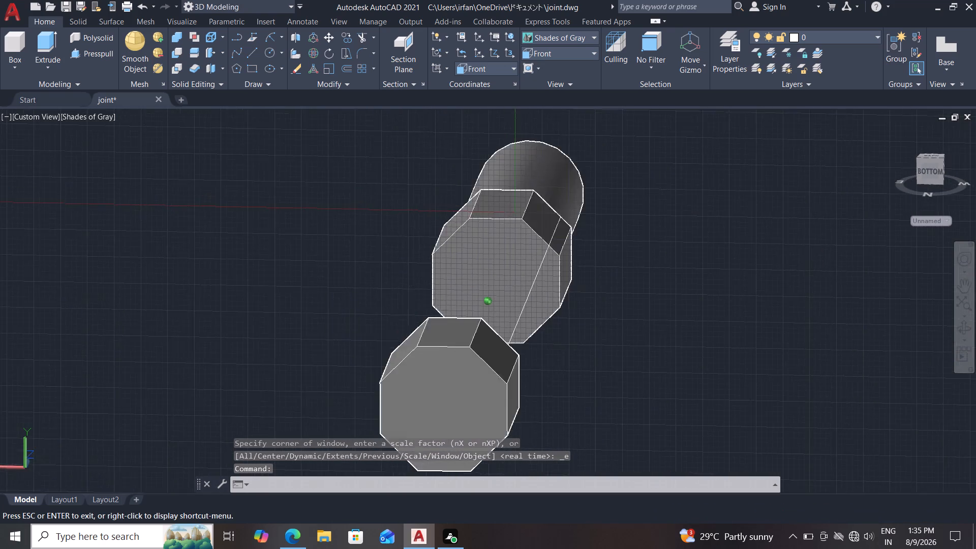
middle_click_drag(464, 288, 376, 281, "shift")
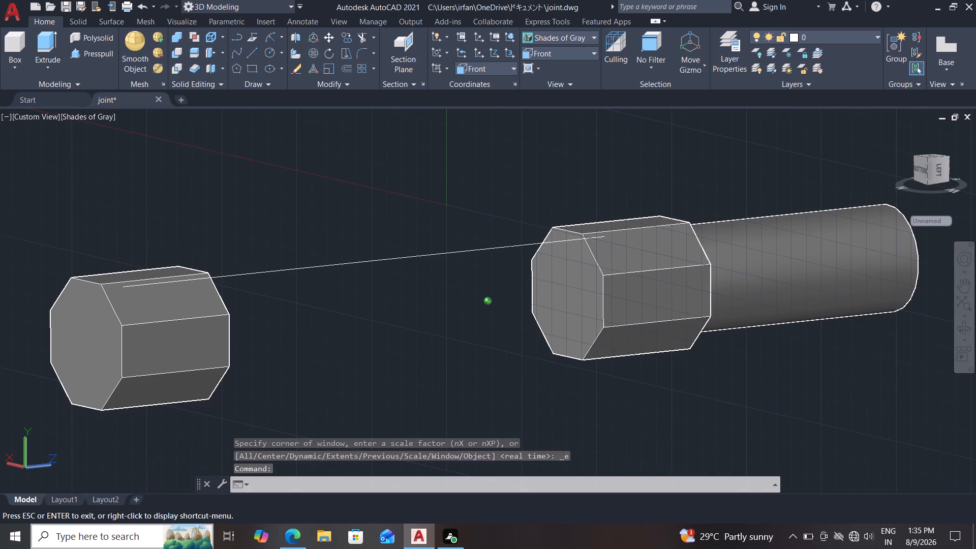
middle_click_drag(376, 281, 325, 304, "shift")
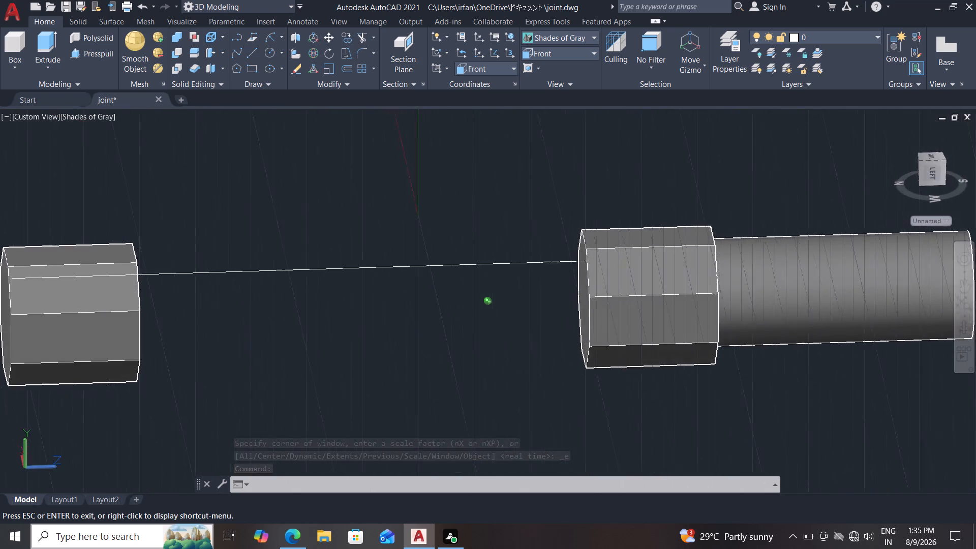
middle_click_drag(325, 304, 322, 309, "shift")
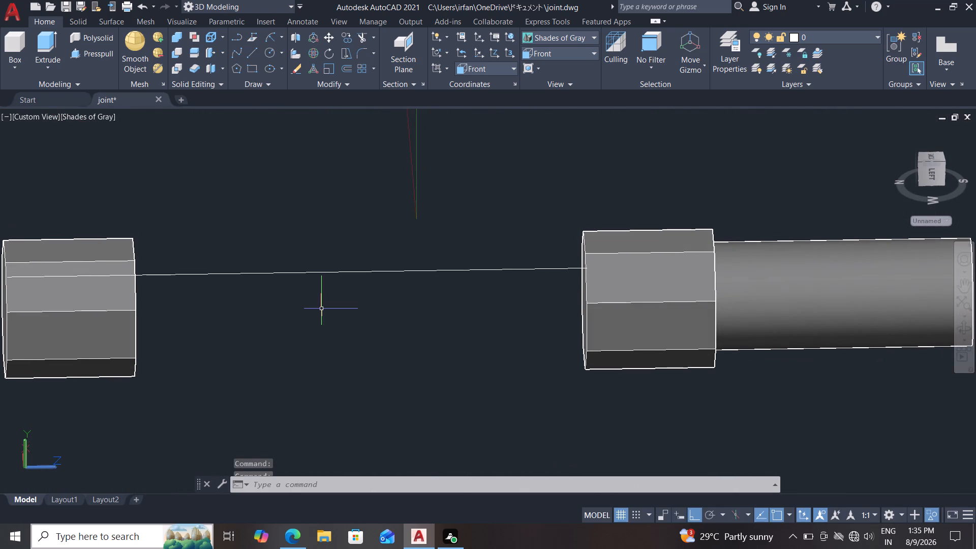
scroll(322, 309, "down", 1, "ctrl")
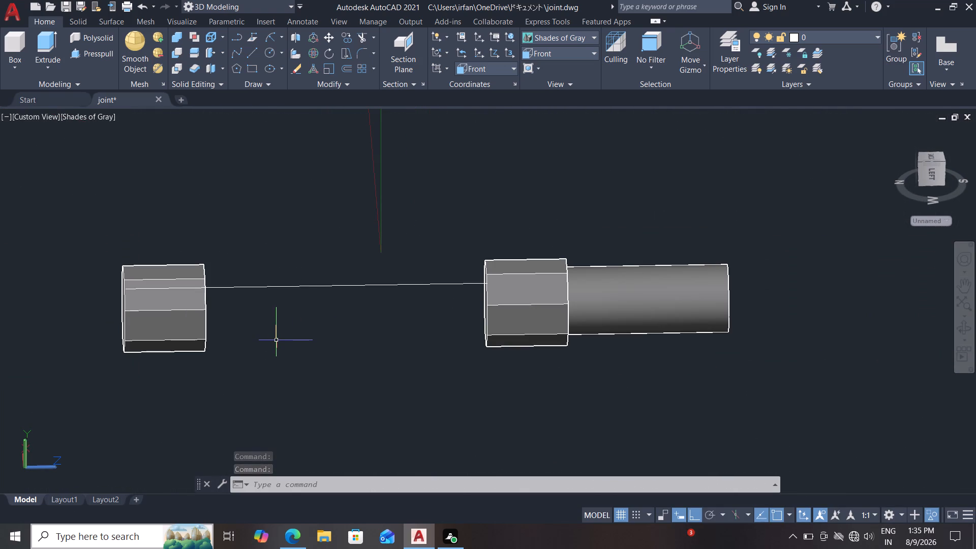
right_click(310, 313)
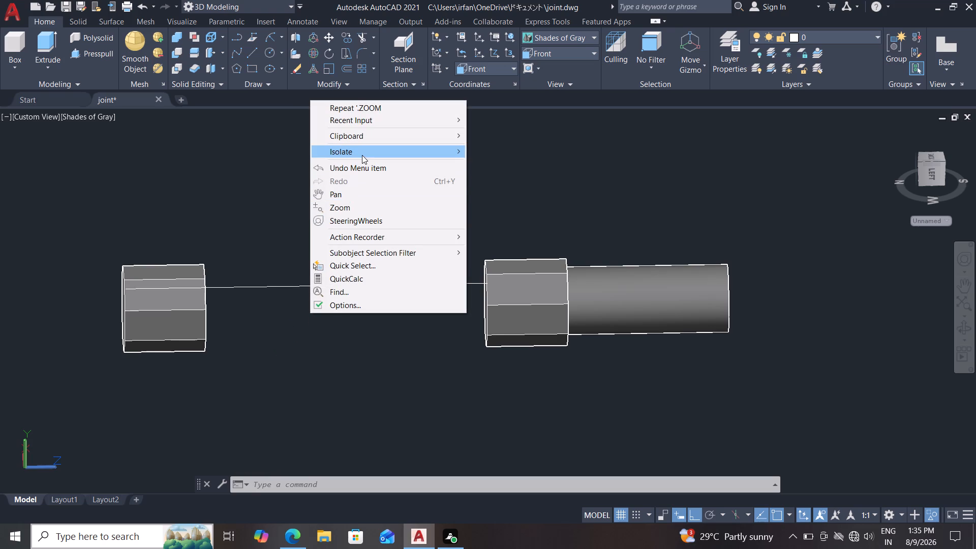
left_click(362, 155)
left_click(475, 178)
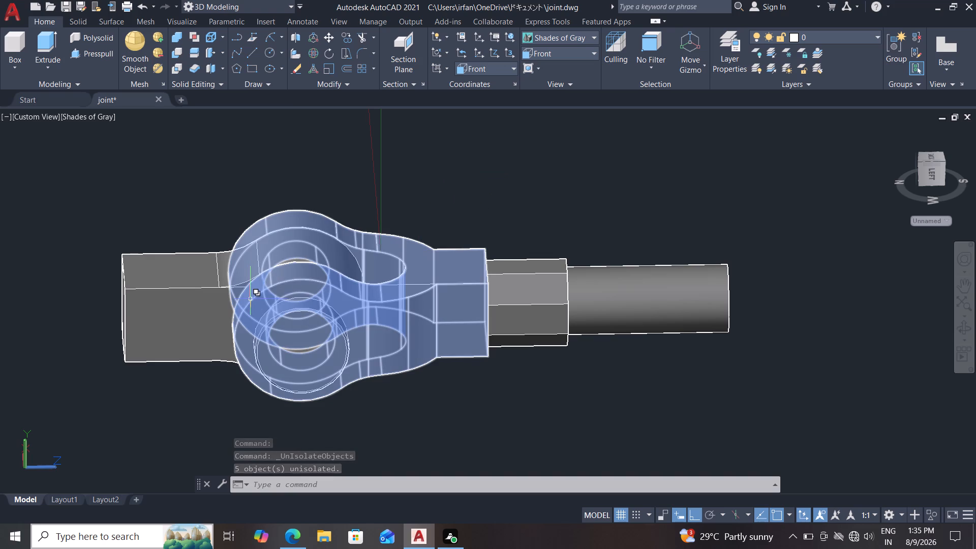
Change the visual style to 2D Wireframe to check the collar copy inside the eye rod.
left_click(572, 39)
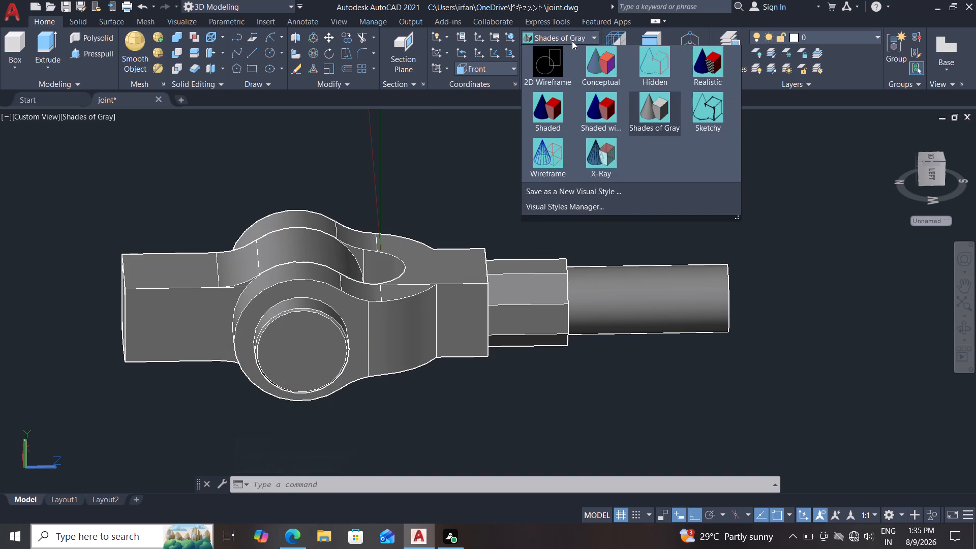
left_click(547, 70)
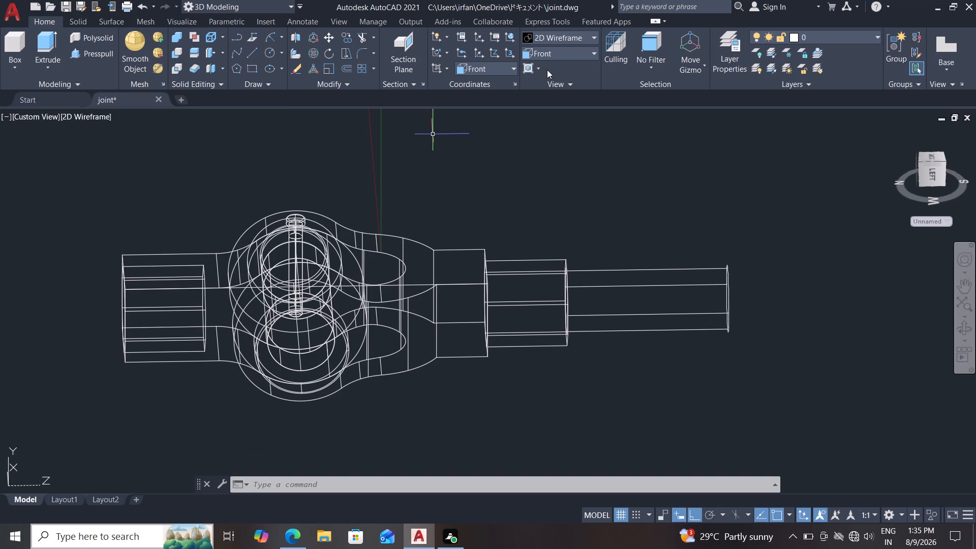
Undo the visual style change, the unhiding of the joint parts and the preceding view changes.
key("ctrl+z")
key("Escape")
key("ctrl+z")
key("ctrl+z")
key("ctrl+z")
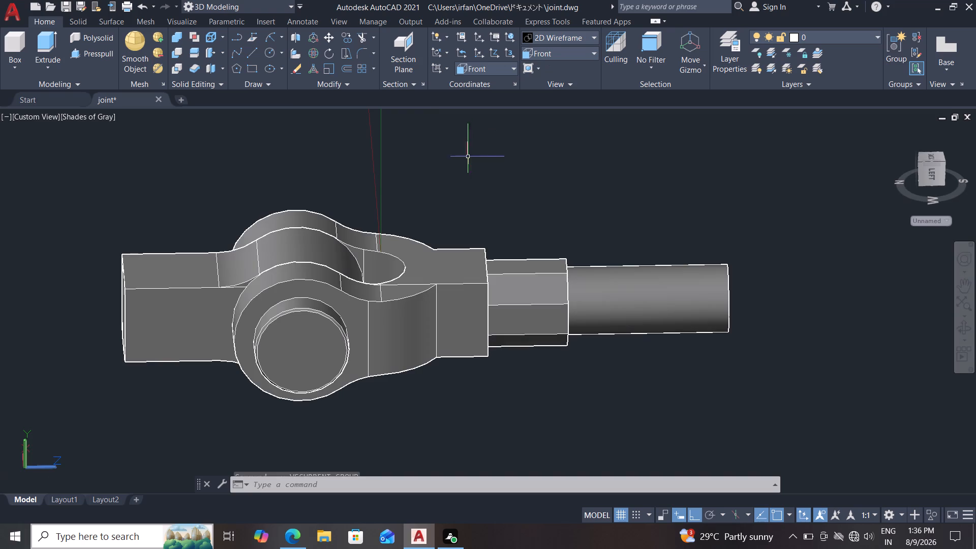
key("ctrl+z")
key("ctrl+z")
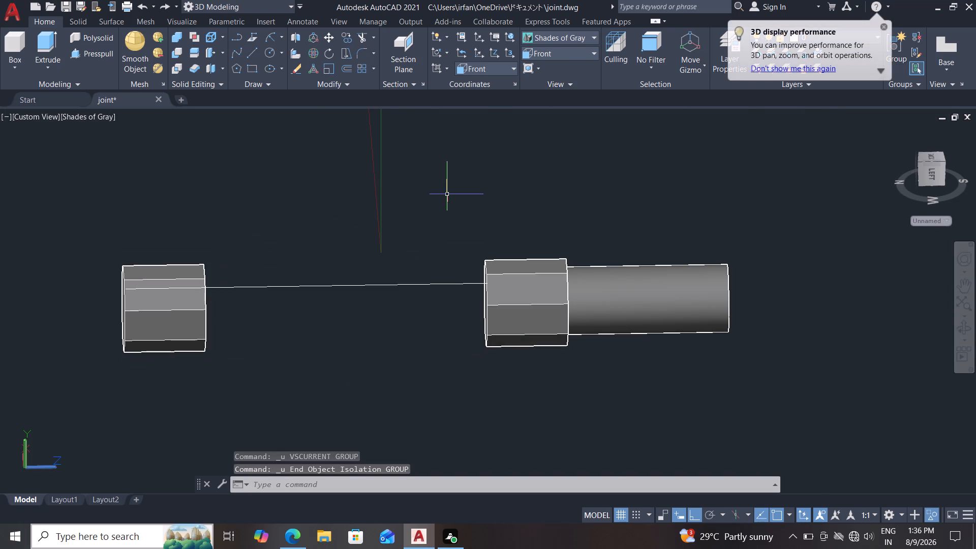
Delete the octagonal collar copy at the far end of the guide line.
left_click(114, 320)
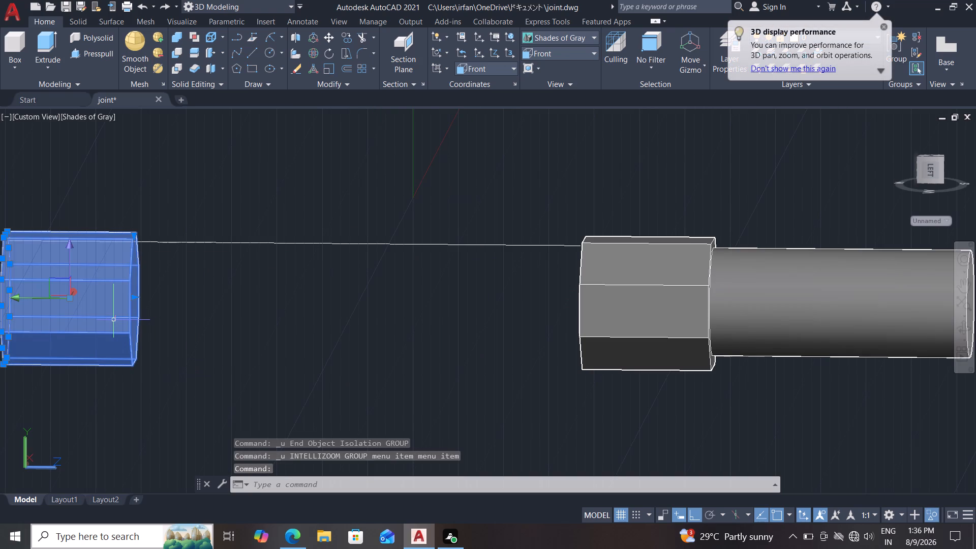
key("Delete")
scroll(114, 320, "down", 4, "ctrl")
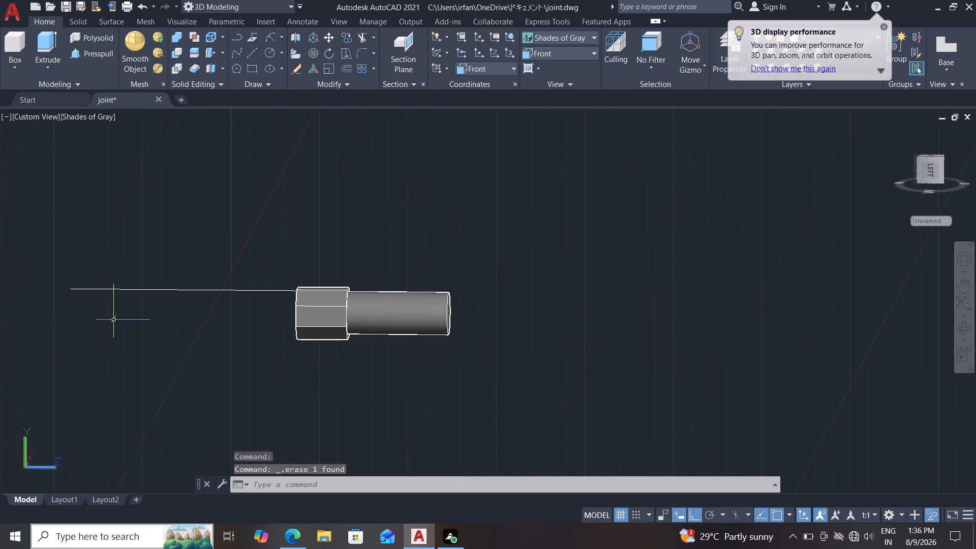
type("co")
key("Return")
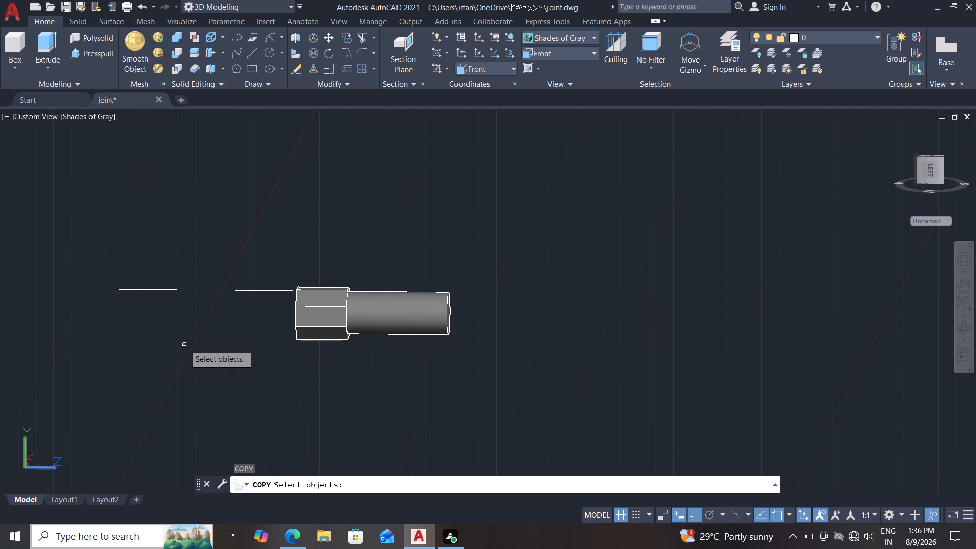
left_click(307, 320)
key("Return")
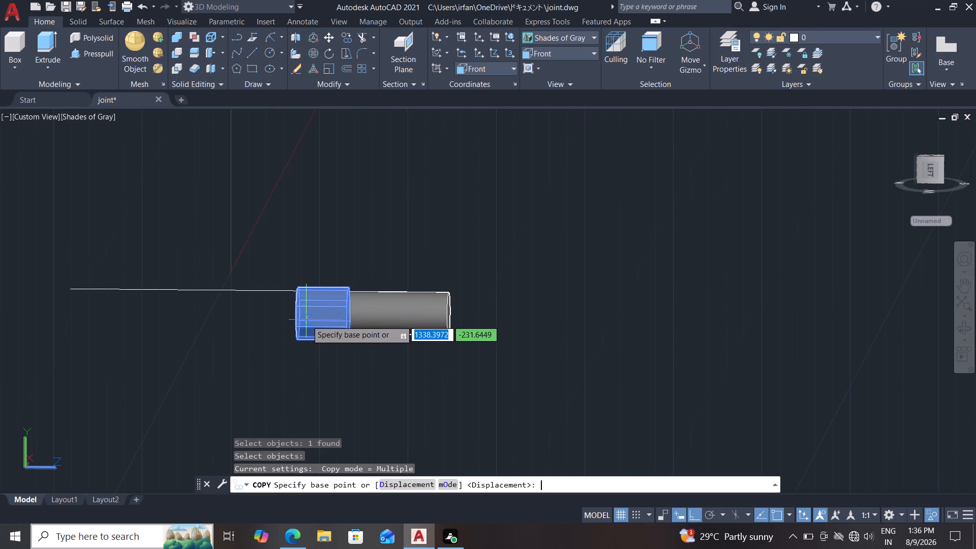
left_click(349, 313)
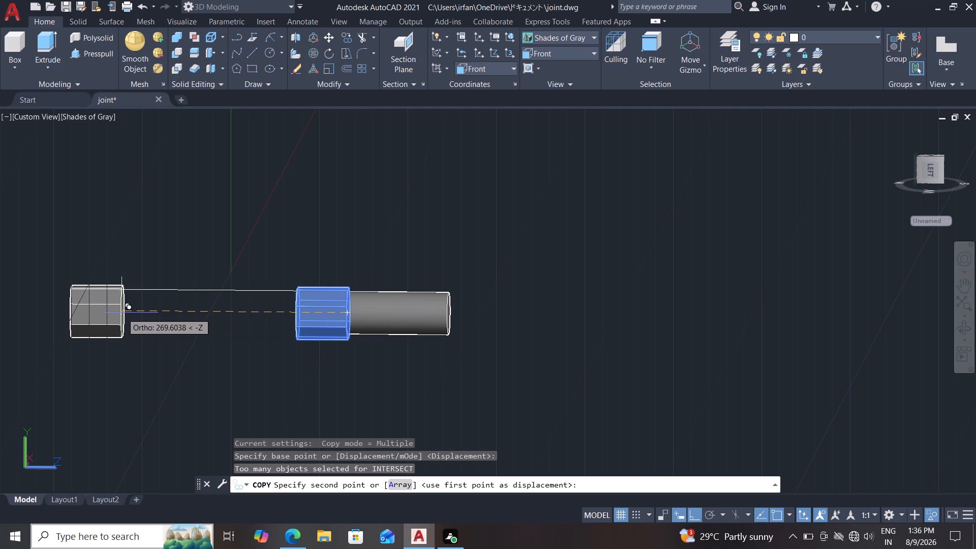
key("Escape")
Start a line at the fork-side end face of the octagonal collar.
key("l")
key("Return")
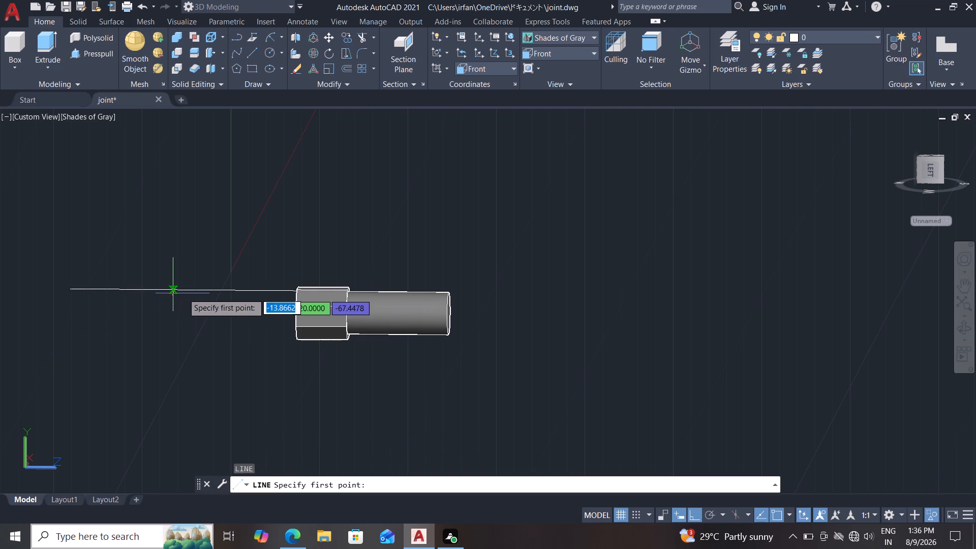
left_click(295, 297)
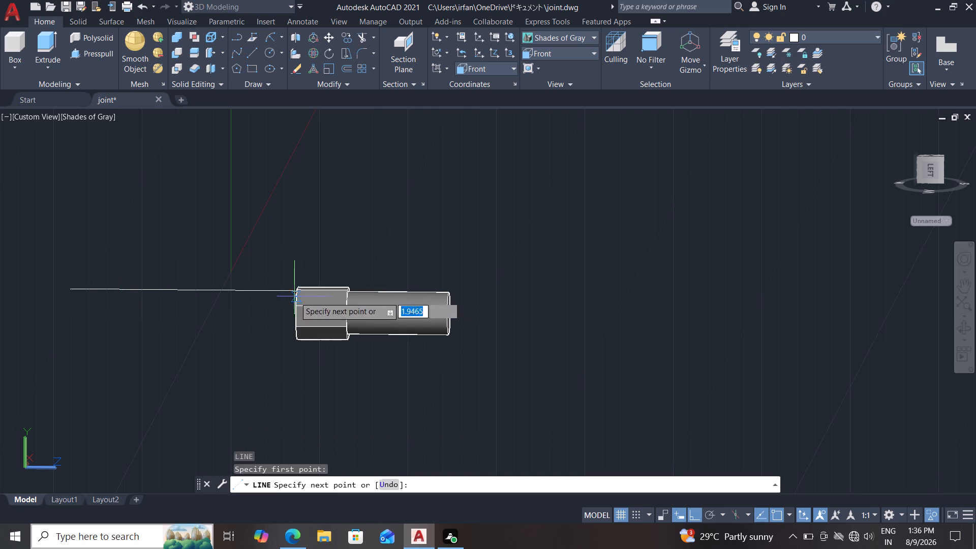
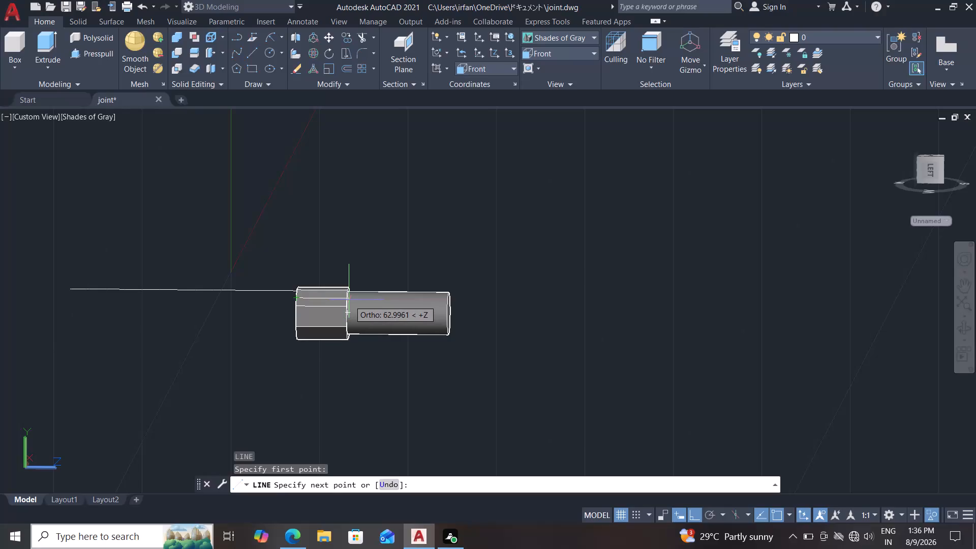
Copy the octagonal collar 330 units along negative Z, from its rod-side end face, to the guide line's far end.
key("Escape")
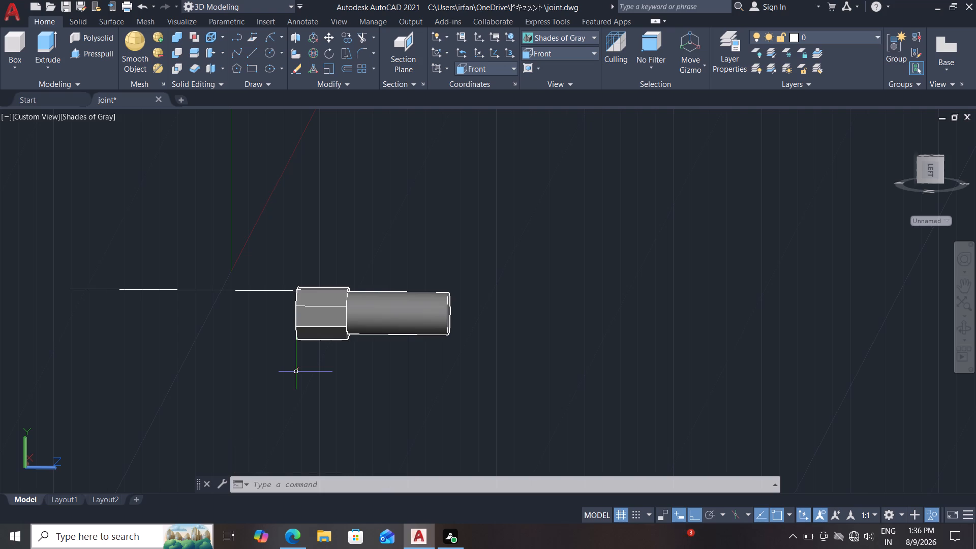
type("co")
key("Return")
left_click(323, 328)
key("Return")
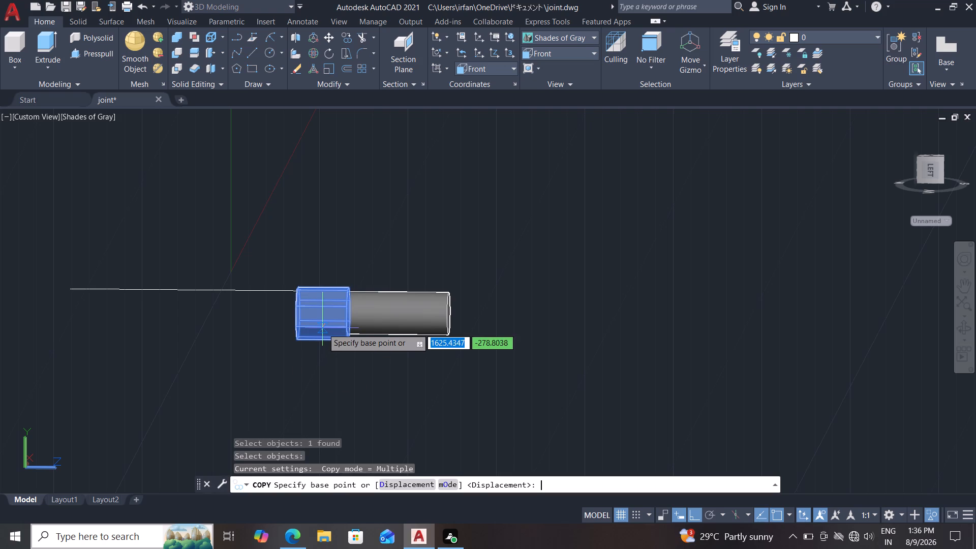
left_click(348, 315)
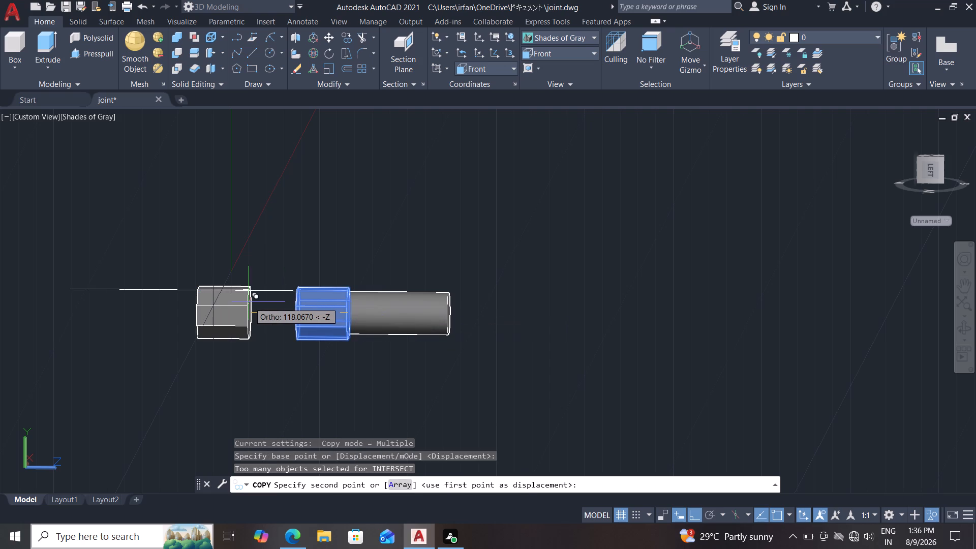
type("330")
key("Return")
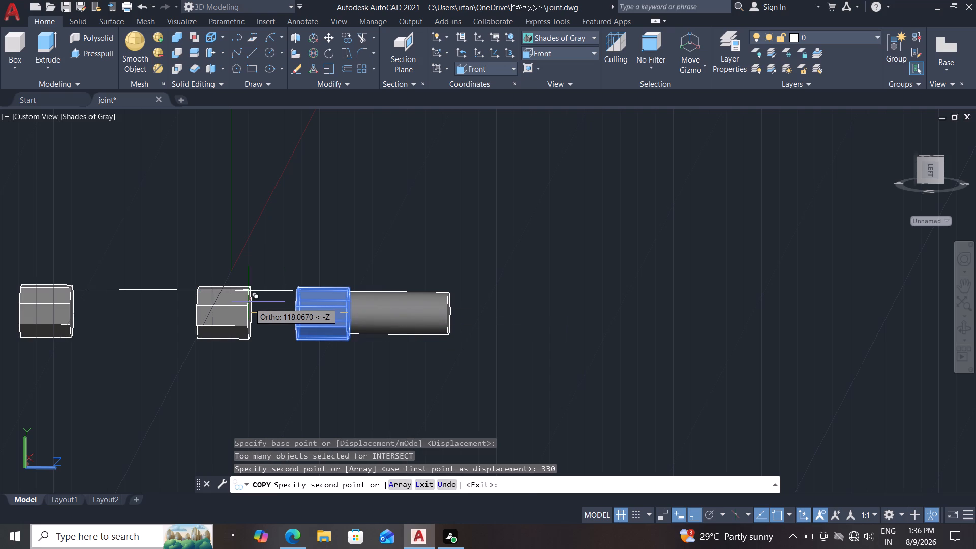
key("Escape")
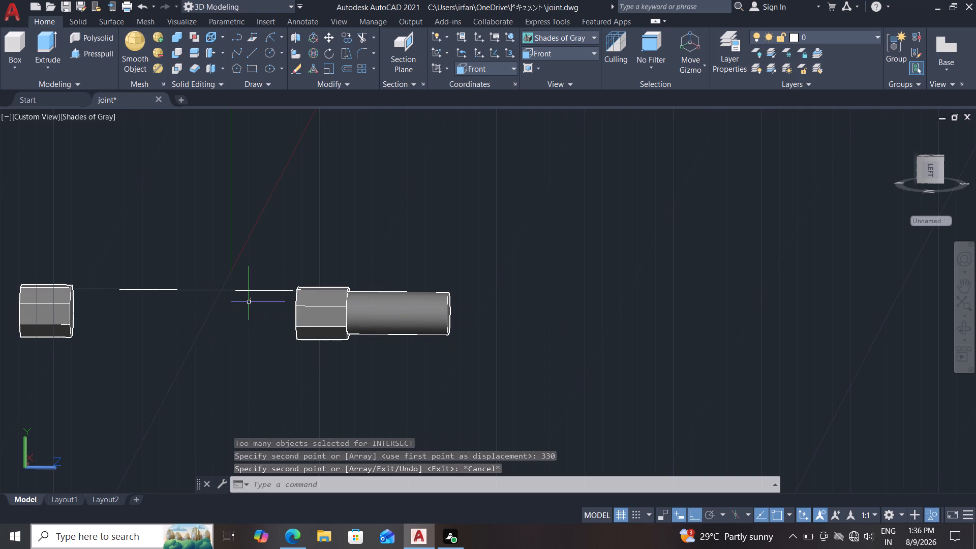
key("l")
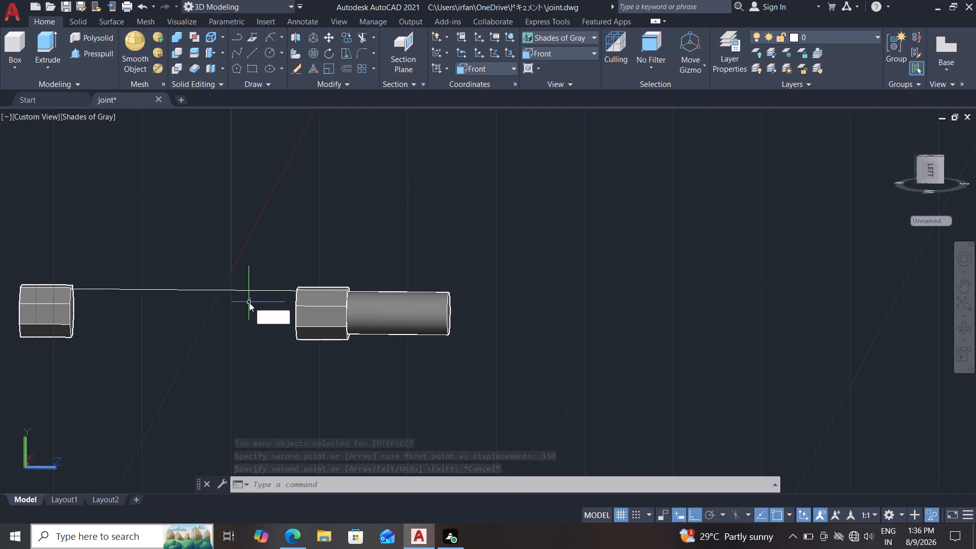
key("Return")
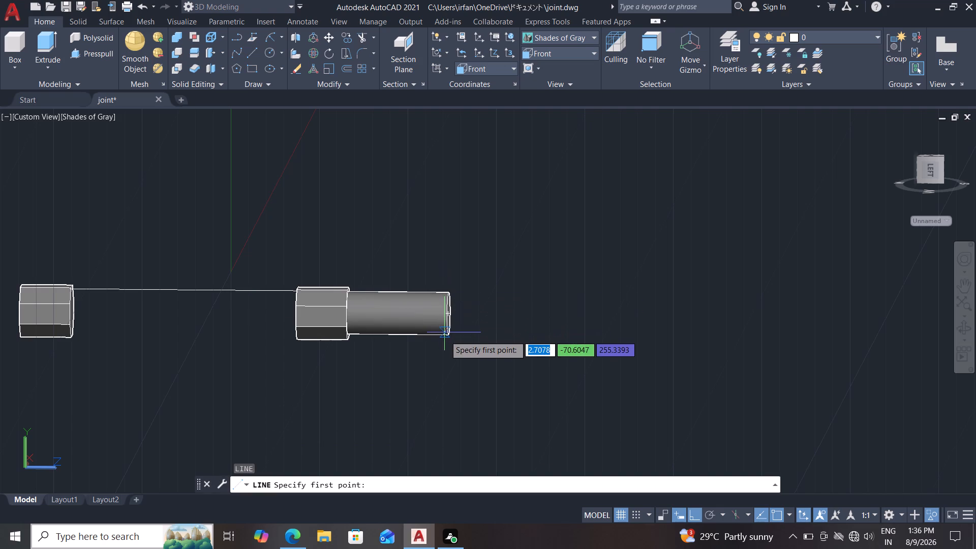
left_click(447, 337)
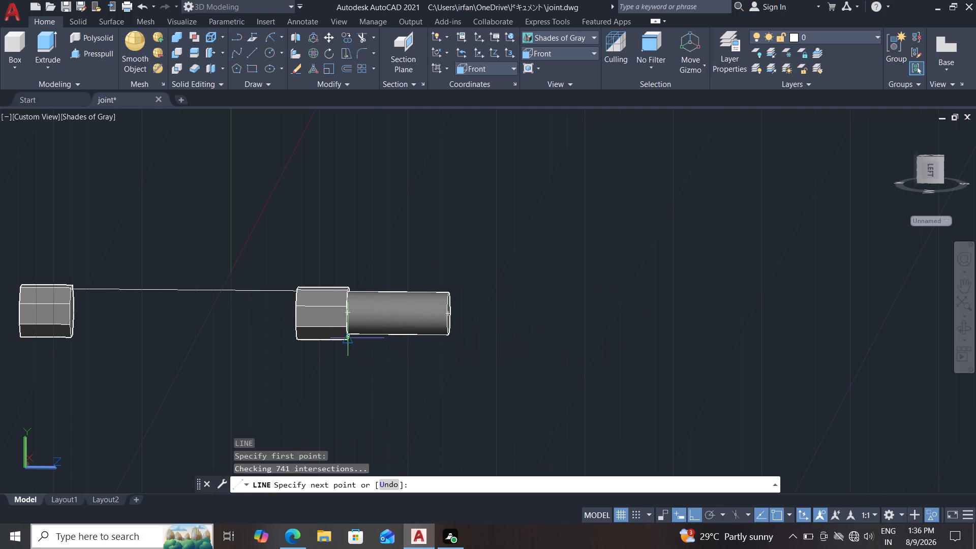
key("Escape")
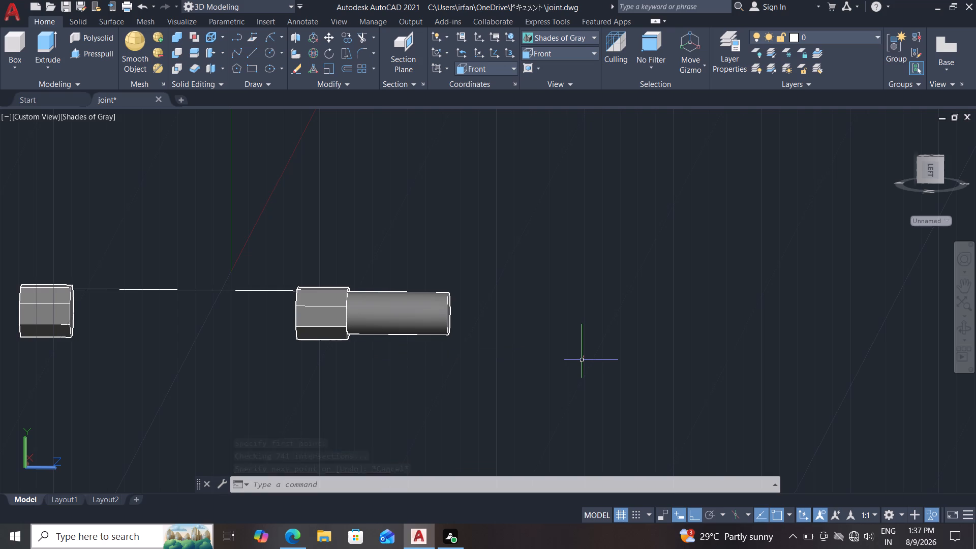
Copy the round rod 450 units along negative Z, from its free end centre, toward the copied collar.
type("co")
key("Return")
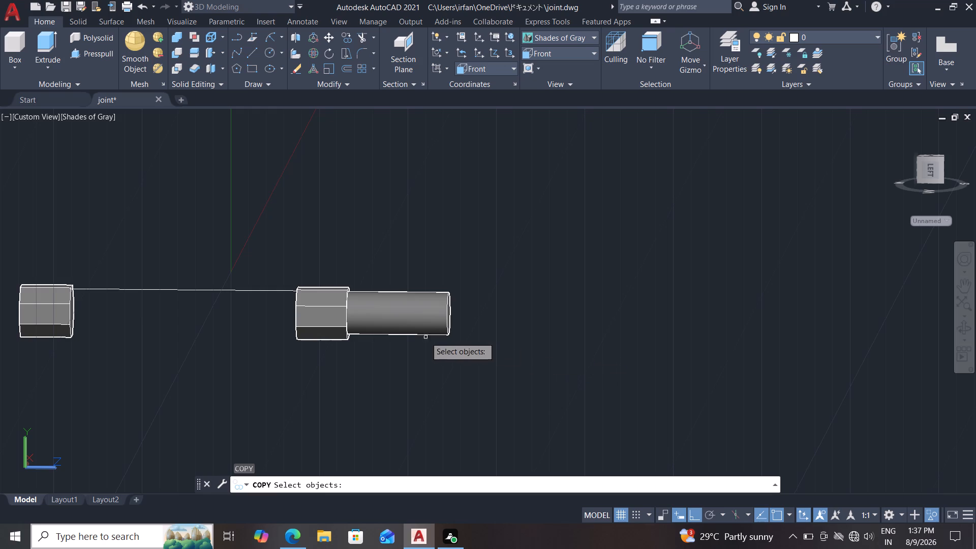
left_click(416, 327)
key("Return")
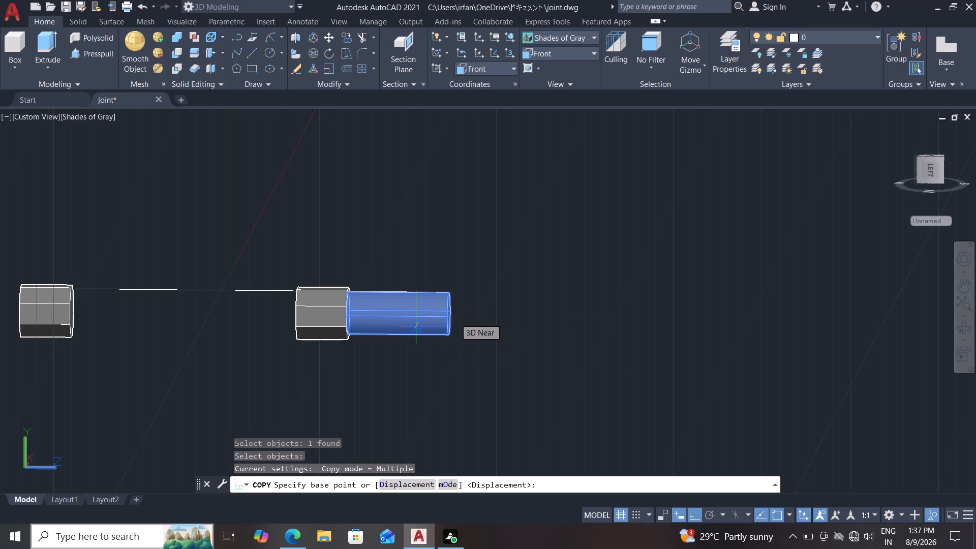
left_click(449, 315)
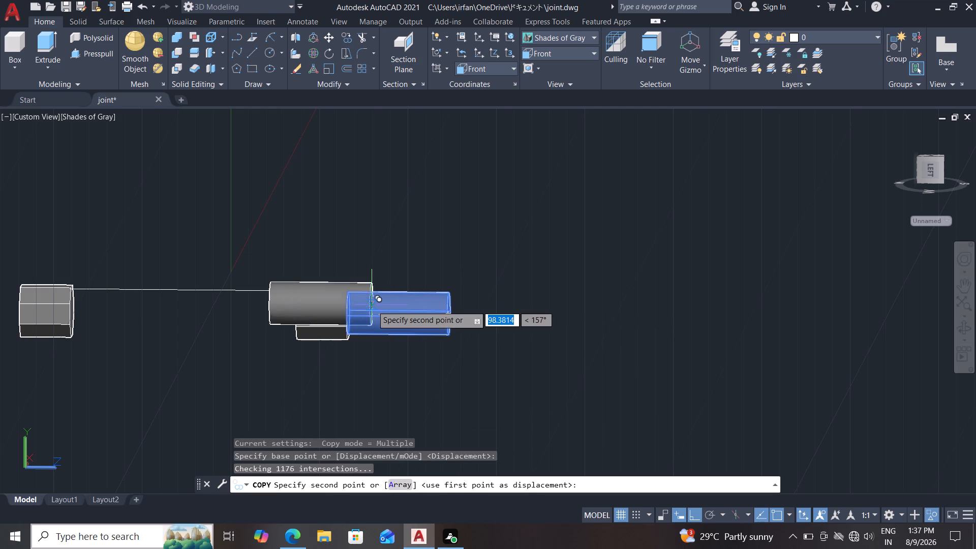
type("450")
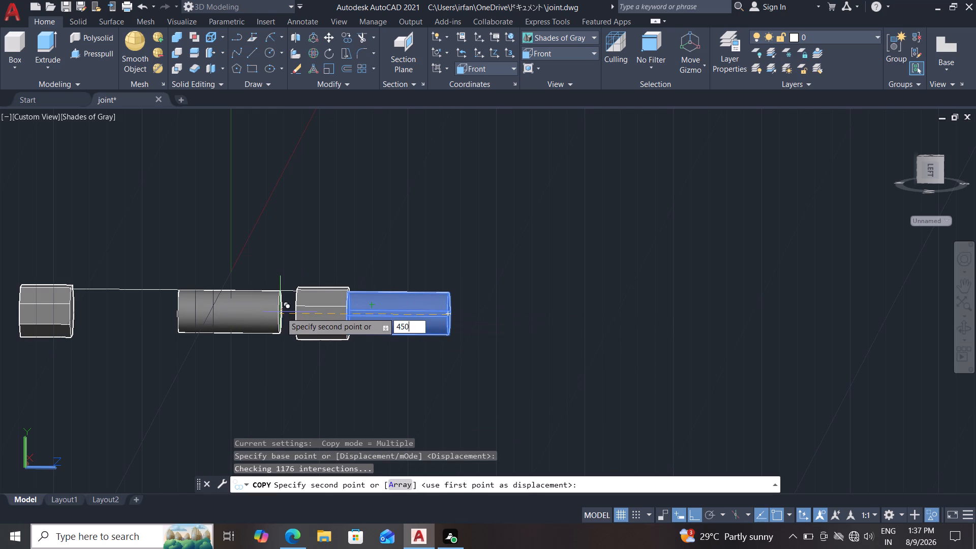
key("Return")
key("Escape")
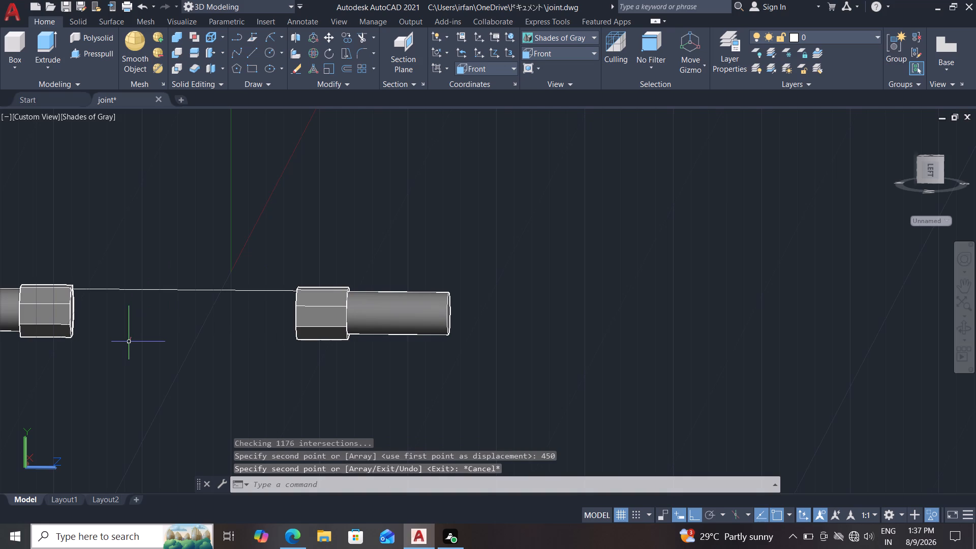
End object isolation to bring back the hidden knuckle joint parts around the collars and rods.
left_click(129, 342)
middle_click_drag(129, 342, 137, 350, "shift")
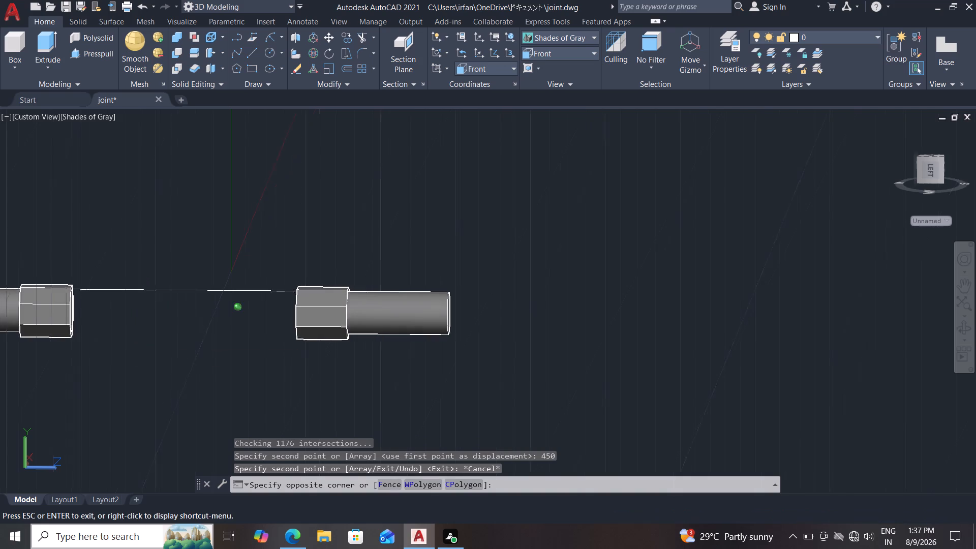
middle_click_drag(137, 350, 340, 360, "shift")
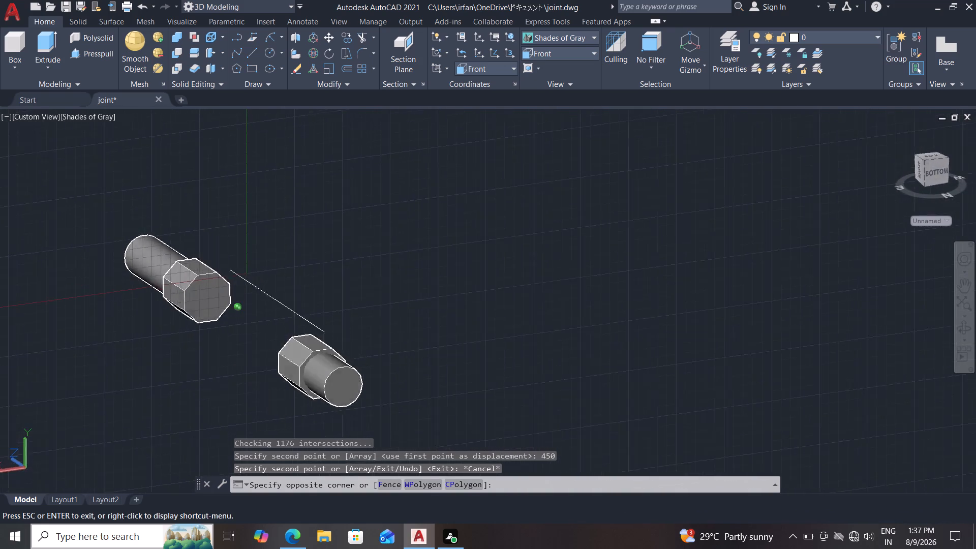
middle_click_drag(340, 360, 182, 341, "shift")
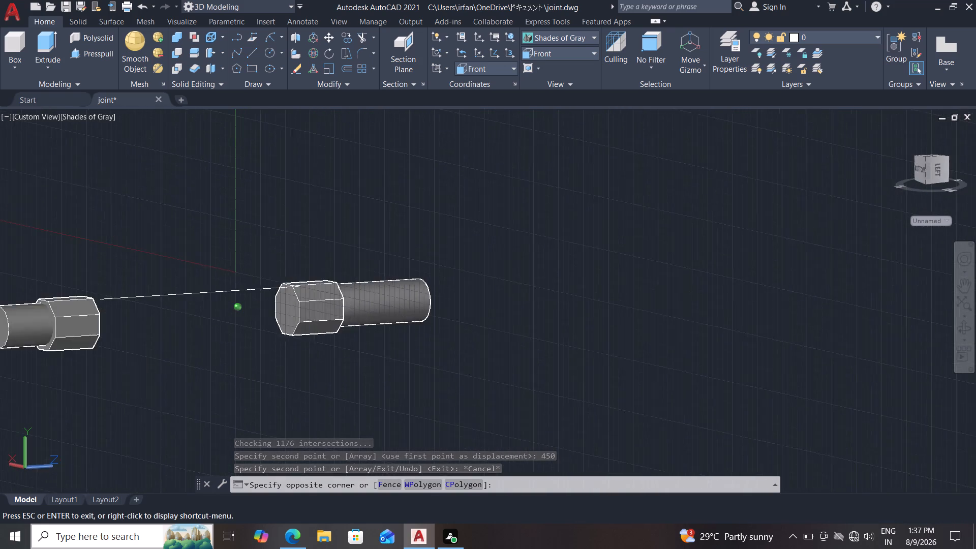
middle_click_drag(182, 341, 171, 338, "shift")
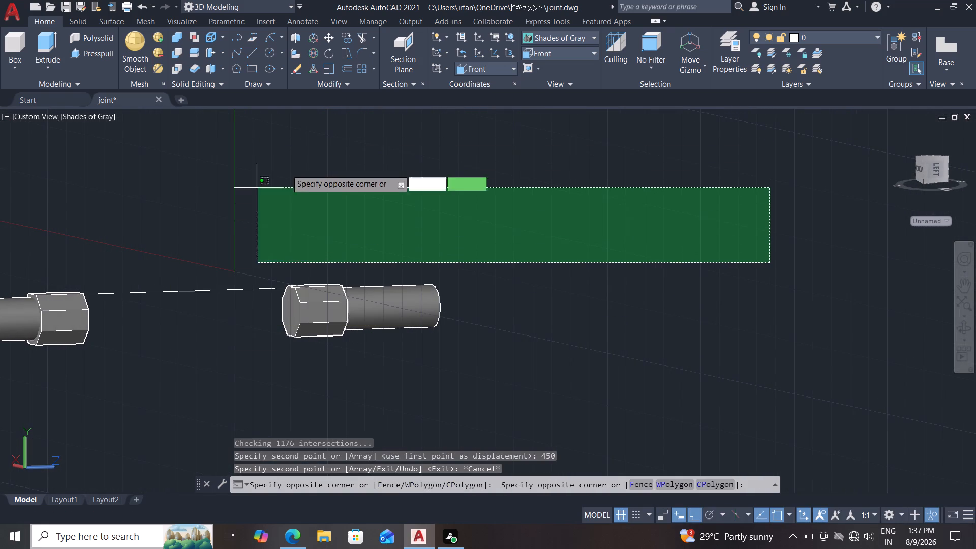
key("Escape")
right_click(282, 165)
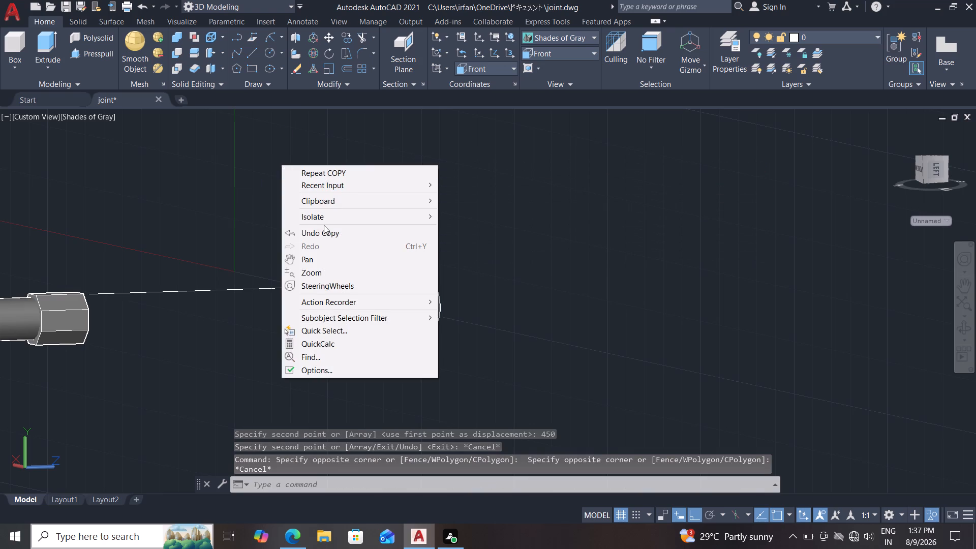
left_click(325, 222)
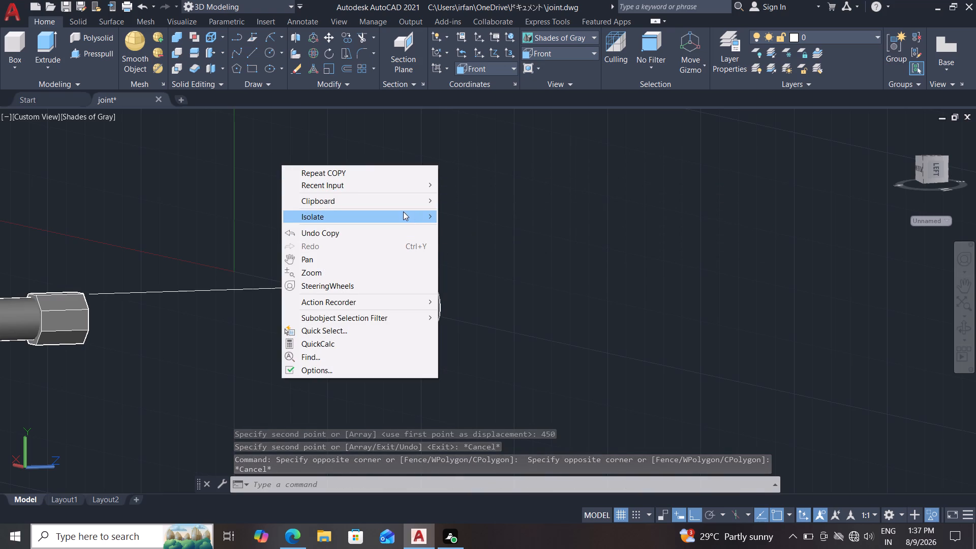
left_click(466, 243)
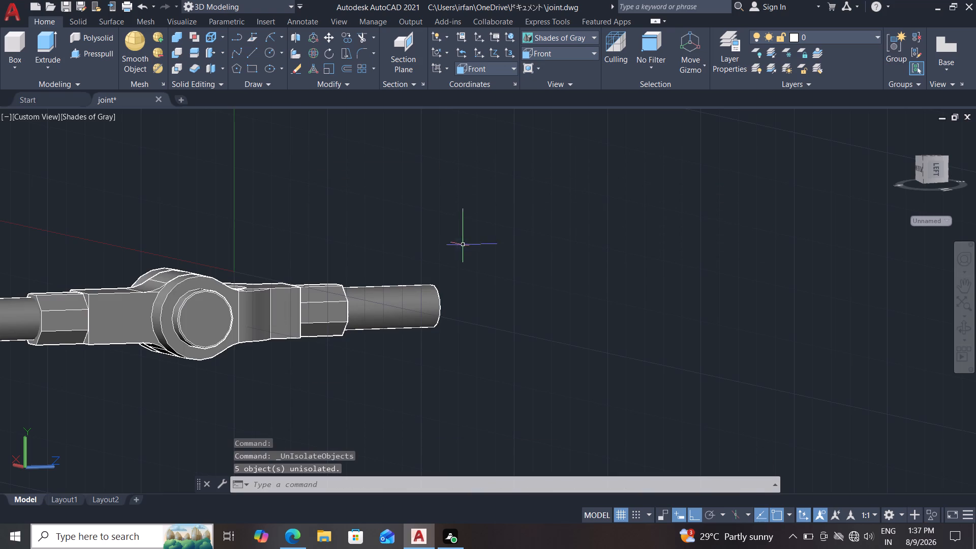
key("Escape")
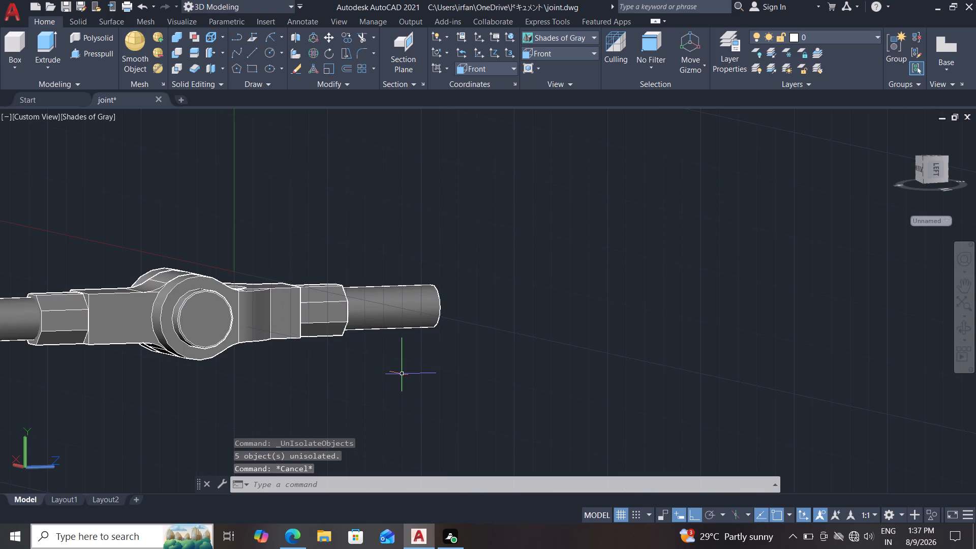
Examine from several angles how the copied collar and rod sit on the eye rod's square end.
scroll(402, 374, "down", 2, "ctrl")
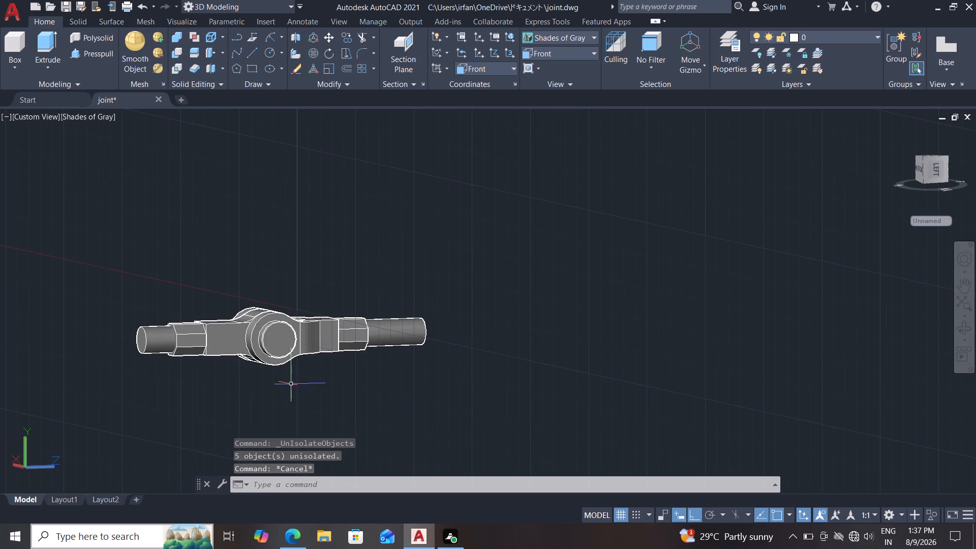
scroll(291, 384, "up", 3, "ctrl")
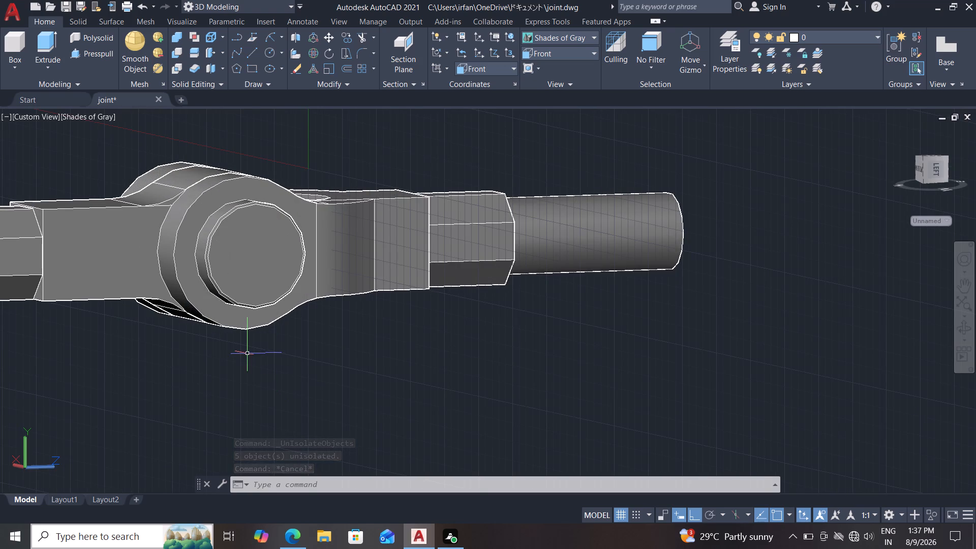
middle_click_drag(243, 350, 402, 384, "shift")
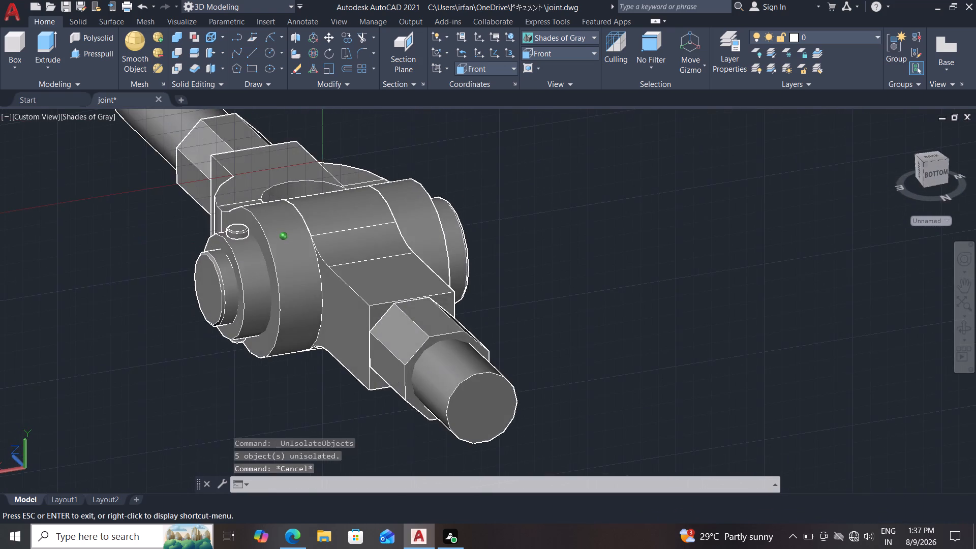
middle_click_drag(402, 384, 407, 375, "shift")
middle_click_drag(407, 375, 335, 385, "shift")
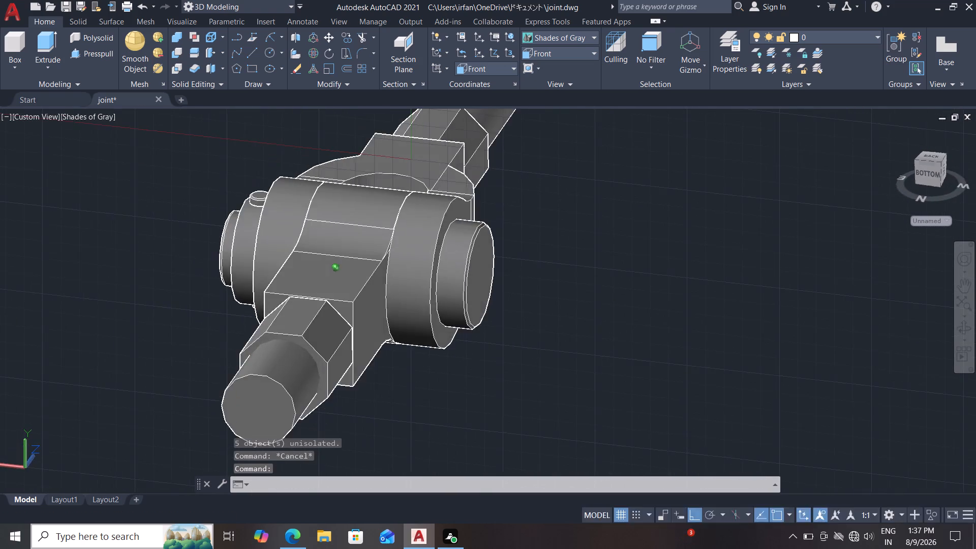
middle_click_drag(335, 385, 213, 362, "shift")
middle_click(213, 362, "shift")
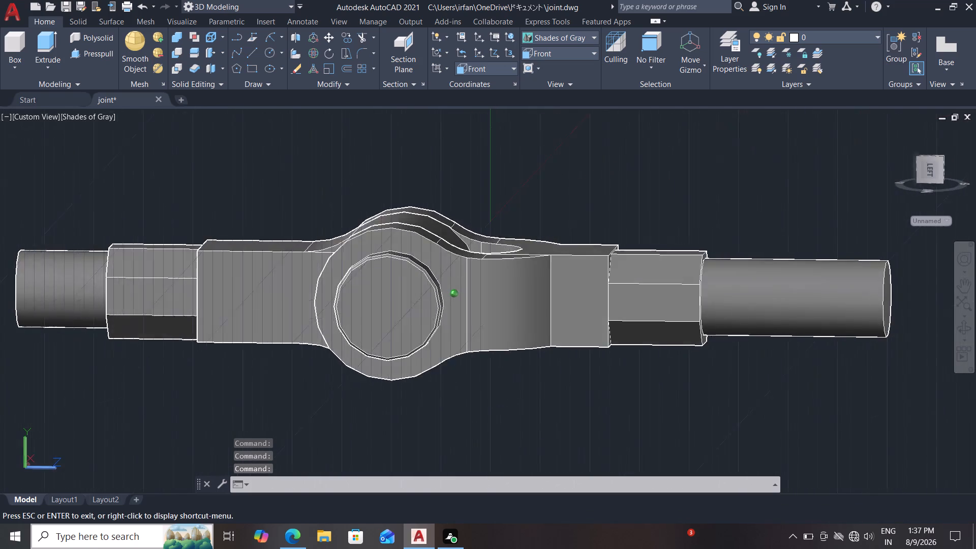
left_click(55, 301)
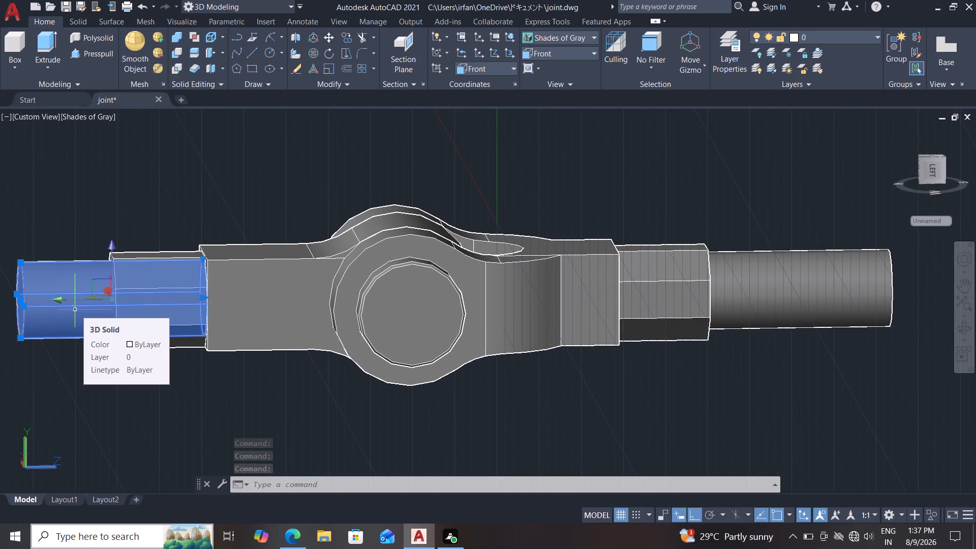
key("Escape")
left_click(174, 283)
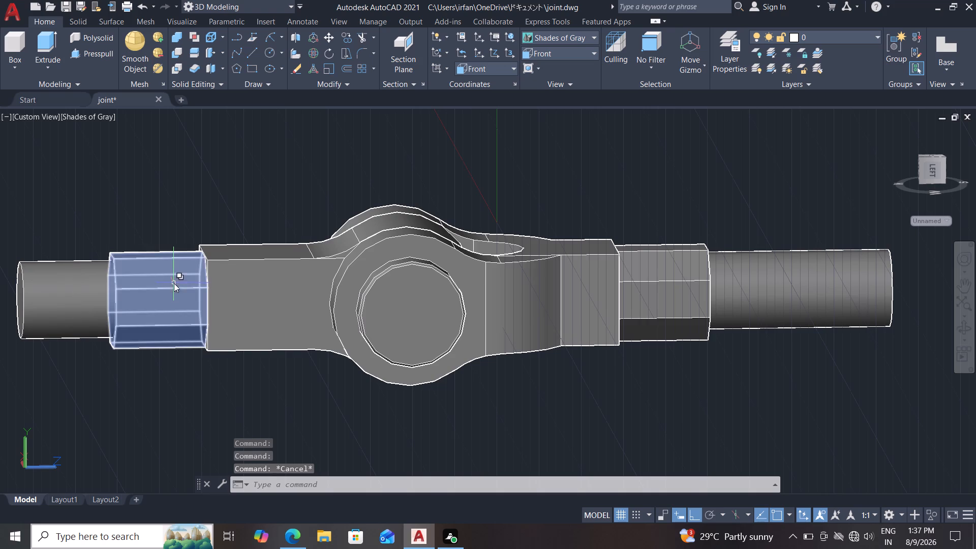
key("Escape")
Move the copied round rod from its inner end centre to the outer end face of the copied octagonal collar.
left_click(54, 306)
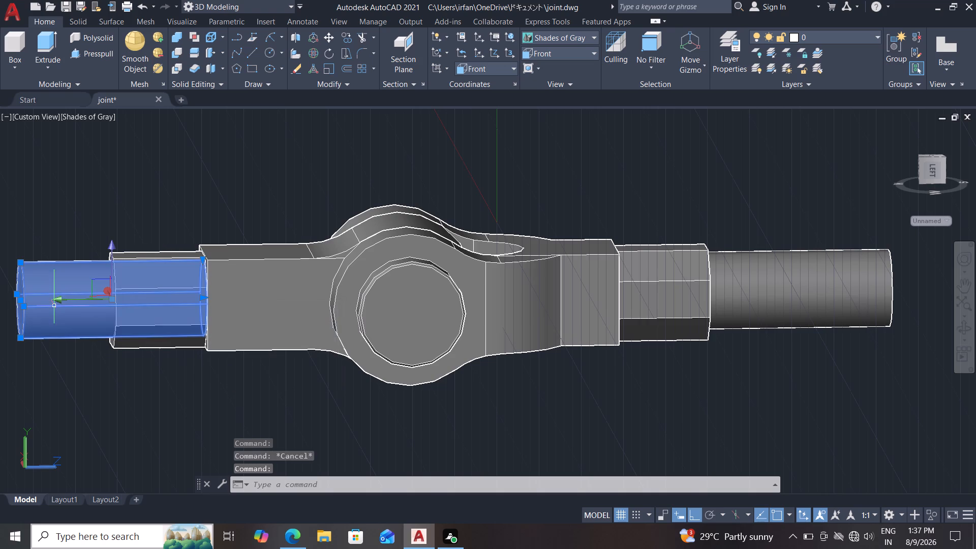
key("m")
key("Return")
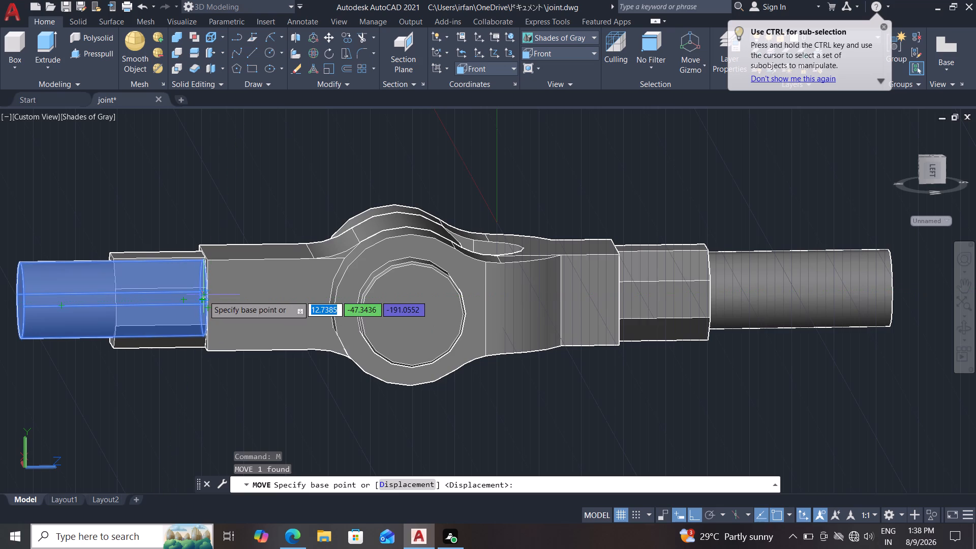
left_click(202, 297)
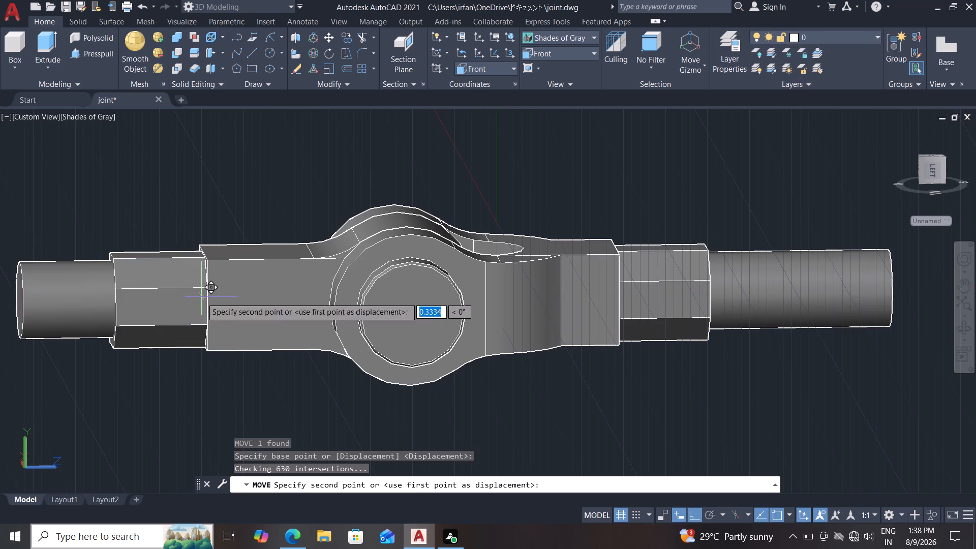
left_click(110, 300)
key("Escape")
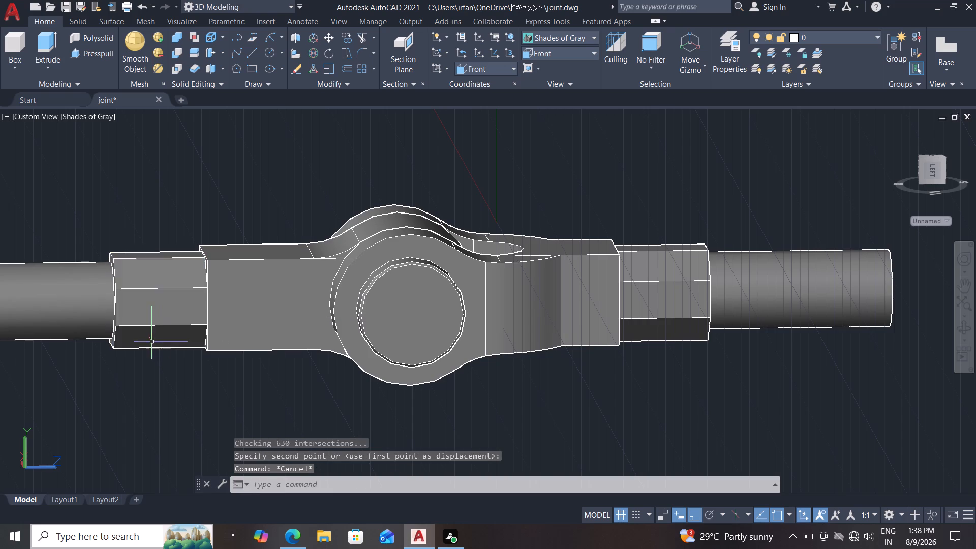
Erase the copied round rod at the outer end of the copied octagonal collar.
middle_click_drag(160, 368, 268, 370, "shift")
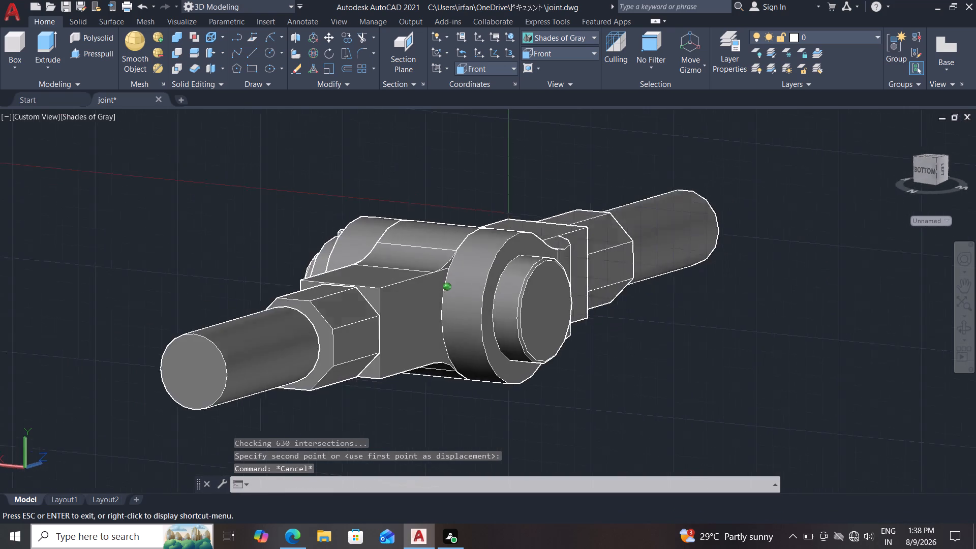
middle_click_drag(268, 370, 210, 378, "shift")
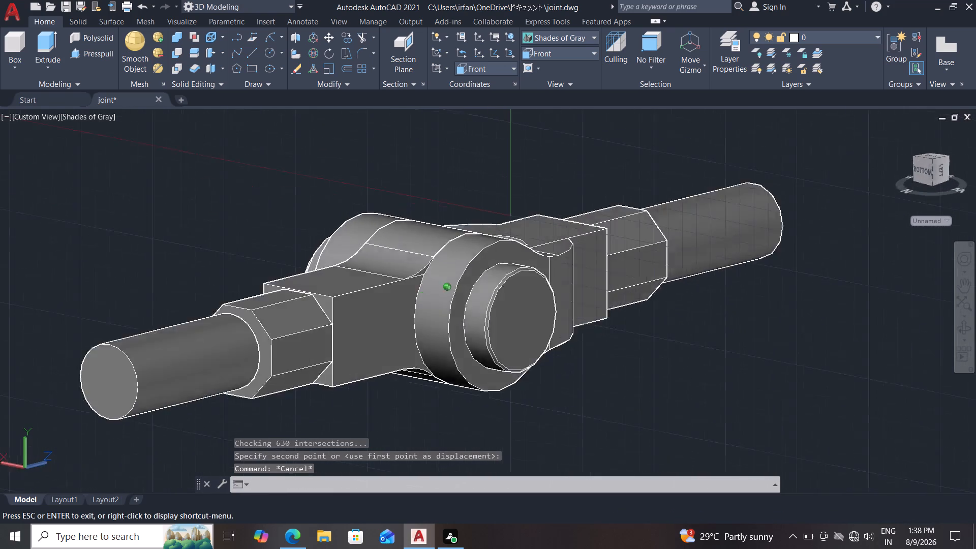
middle_click_drag(210, 378, 198, 381, "shift")
middle_click_drag(198, 381, 178, 375, "shift")
key("ctrl+z")
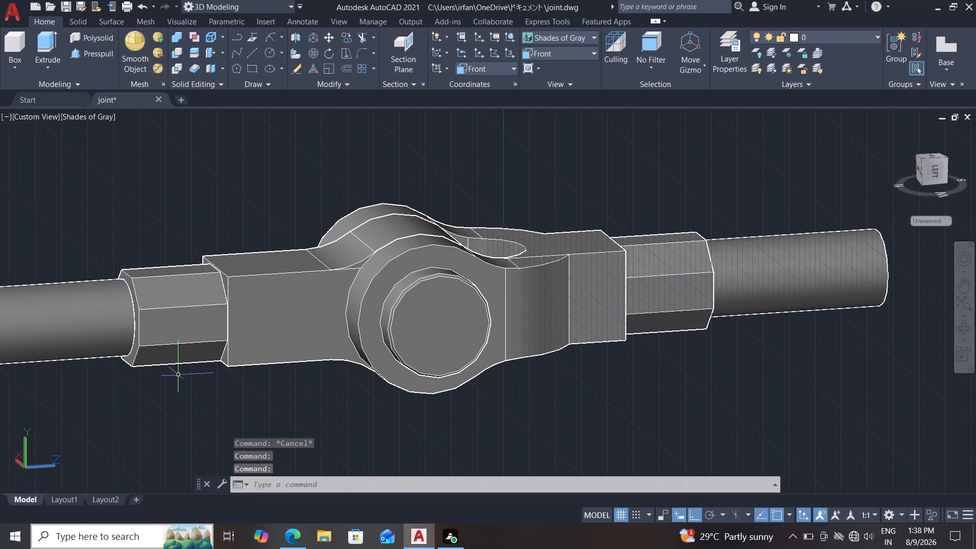
key("Escape")
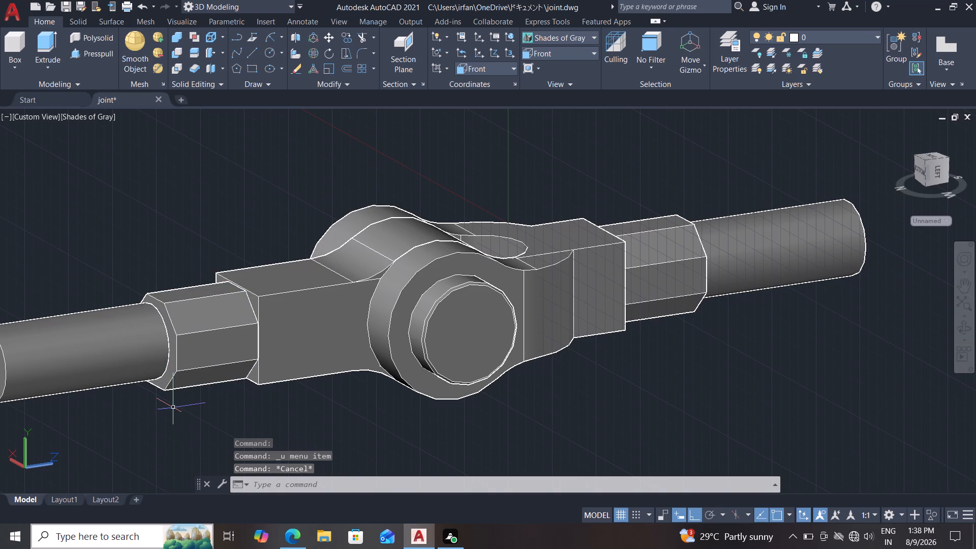
left_click(116, 360)
key("Delete")
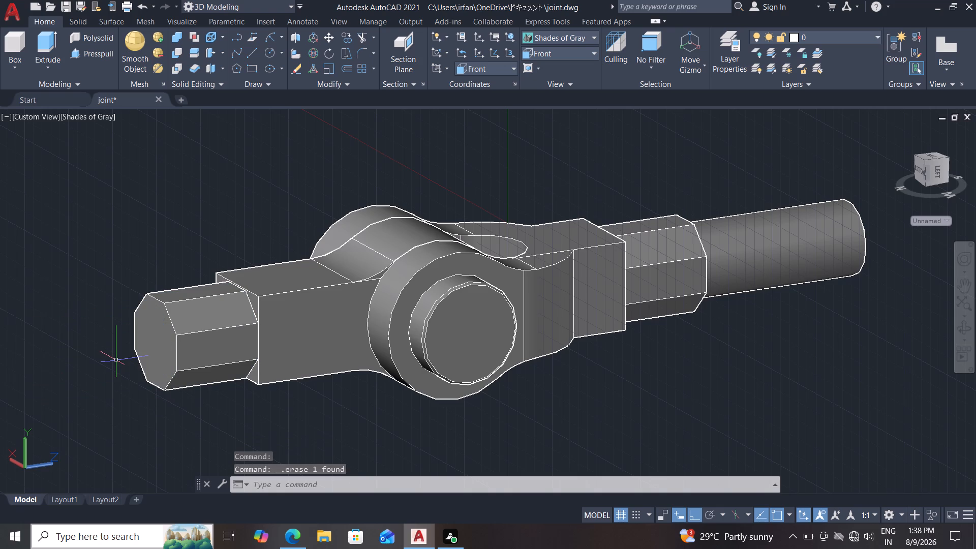
Copy the original round rod 510 units along negative Z, from its free end centre, onto the copied octagonal collar.
scroll(116, 360, "down", 2, "ctrl")
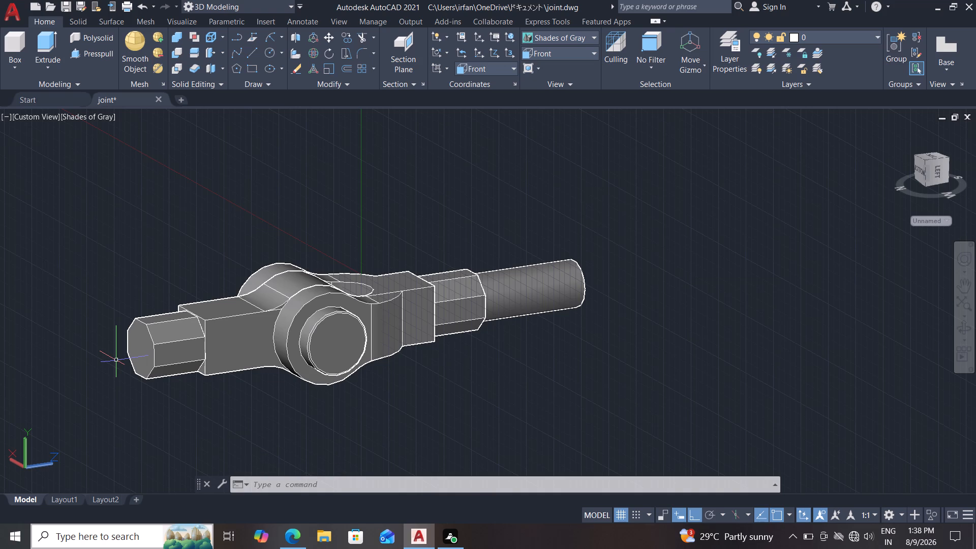
type("co")
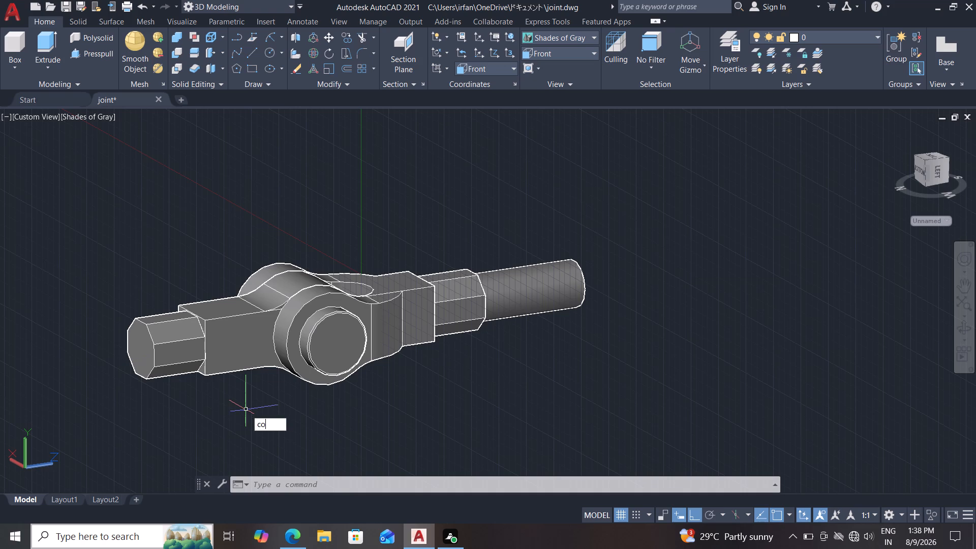
key("Return")
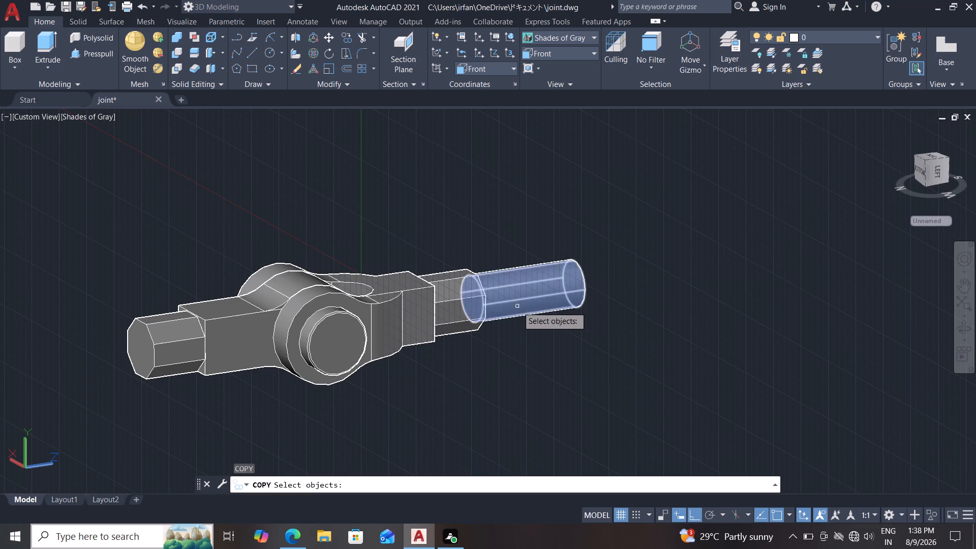
left_click(517, 306)
key("Return")
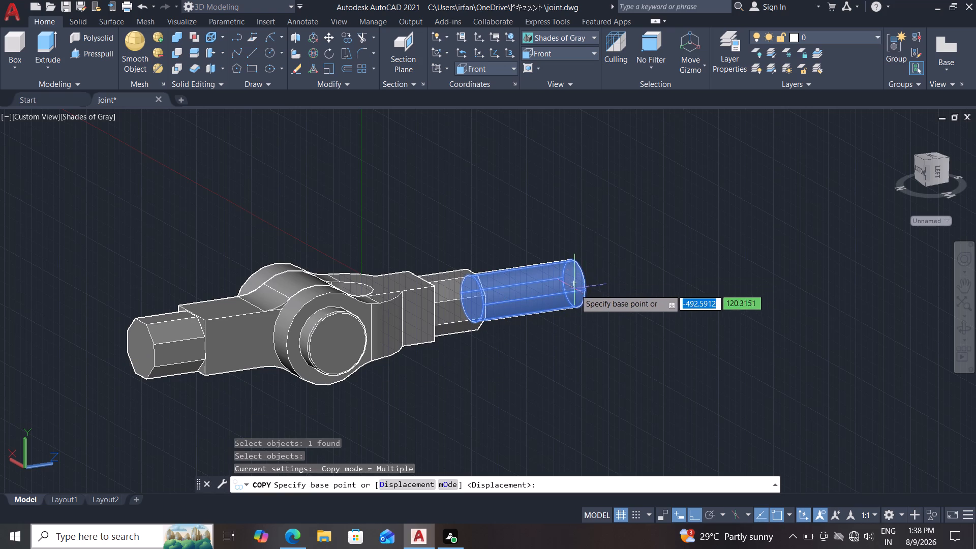
left_click(573, 285)
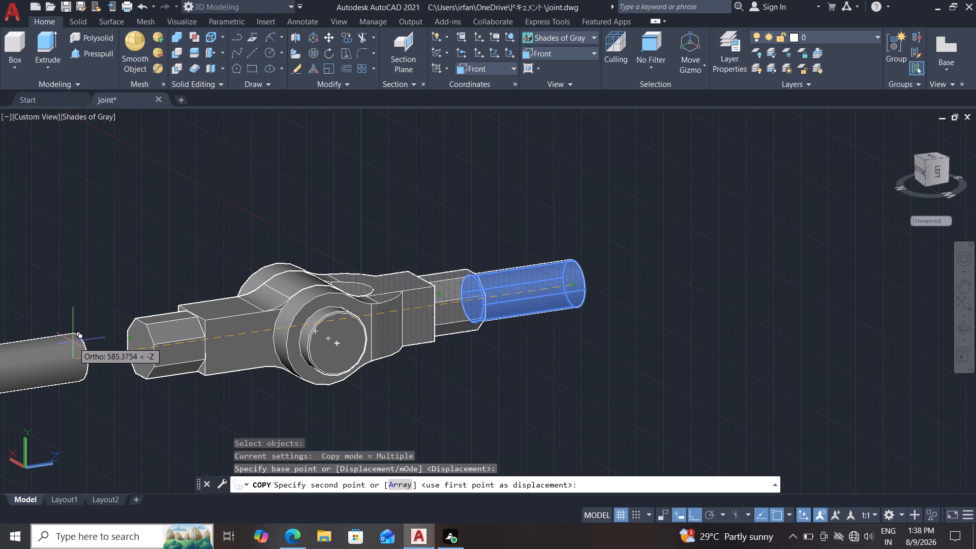
type("510")
key("Return")
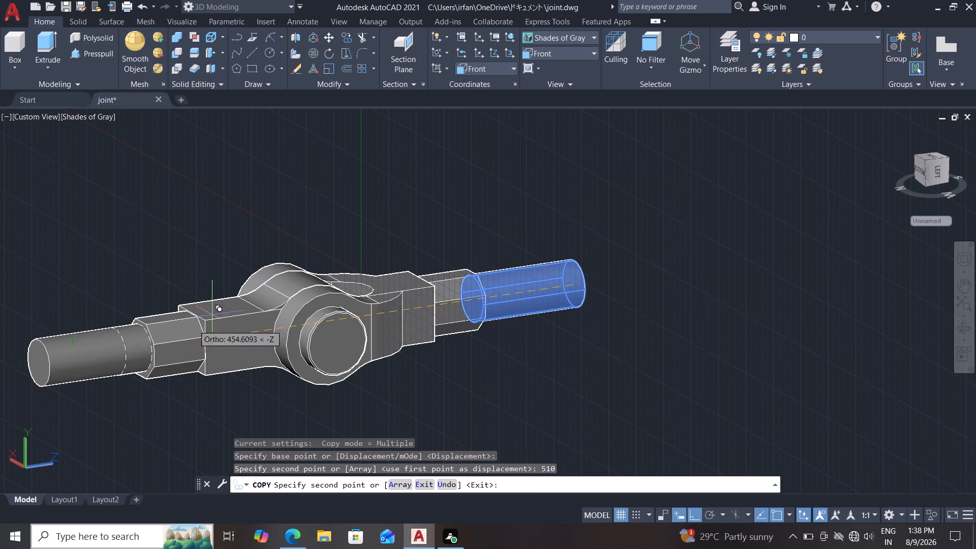
key("Escape")
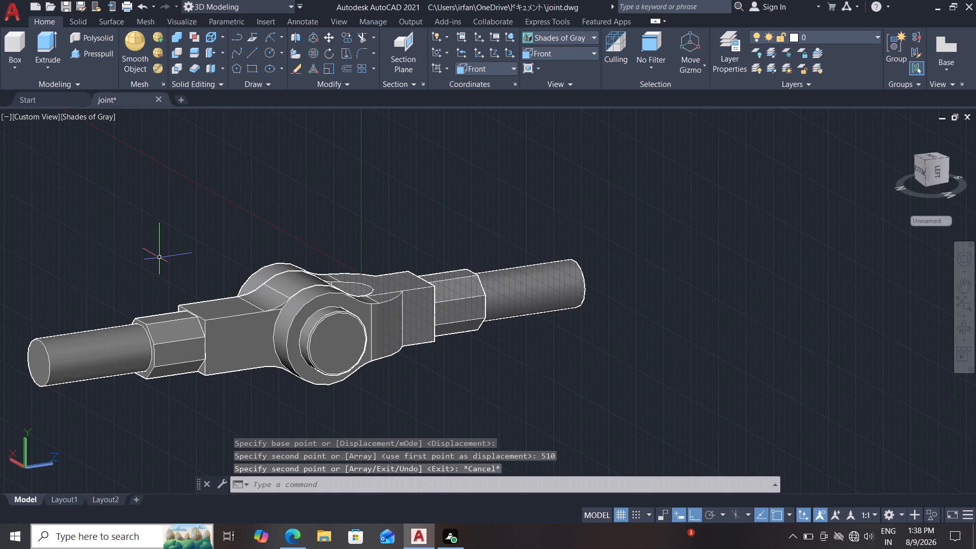
Examine the whole knuckle joint from both sides, checking how the copied rod and collar line up with the eye rod.
middle_click_drag(152, 262, 203, 279, "shift")
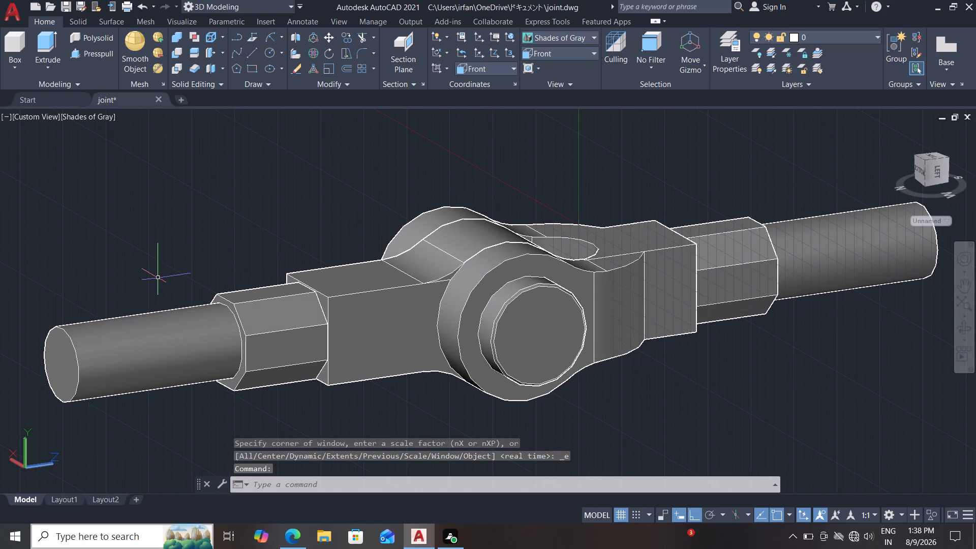
middle_click_drag(158, 277, 380, 269, "shift")
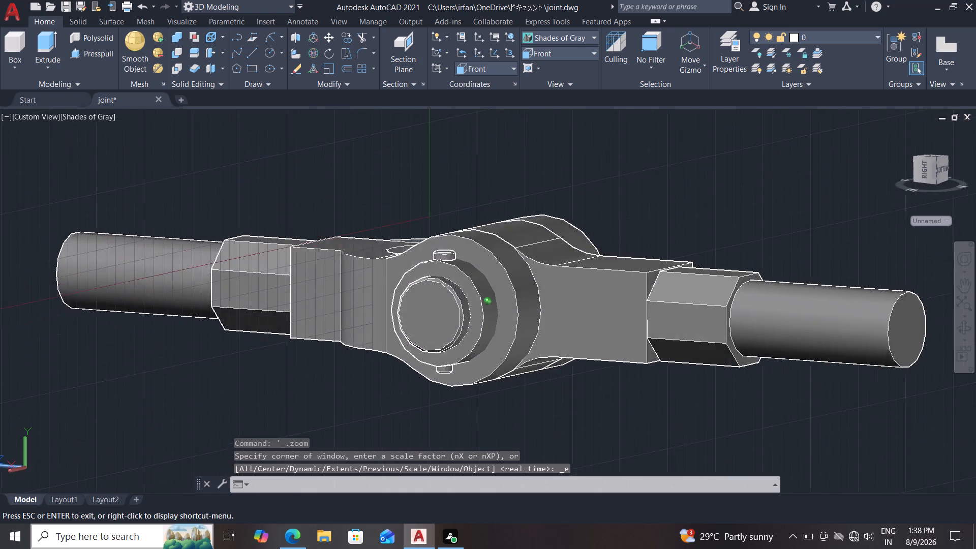
middle_click_drag(380, 269, 313, 292, "shift")
middle_click_drag(313, 292, 147, 260, "shift")
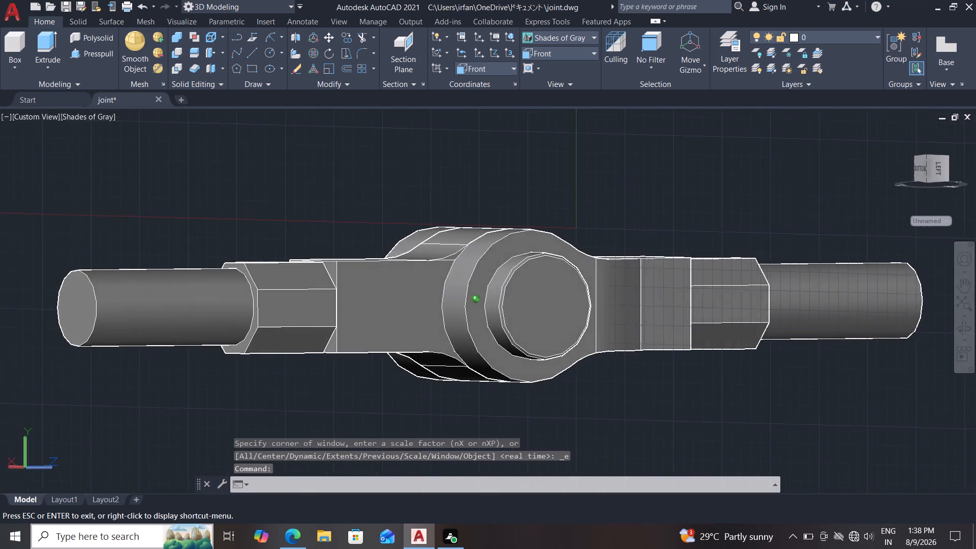
middle_click_drag(147, 260, 128, 265, "shift")
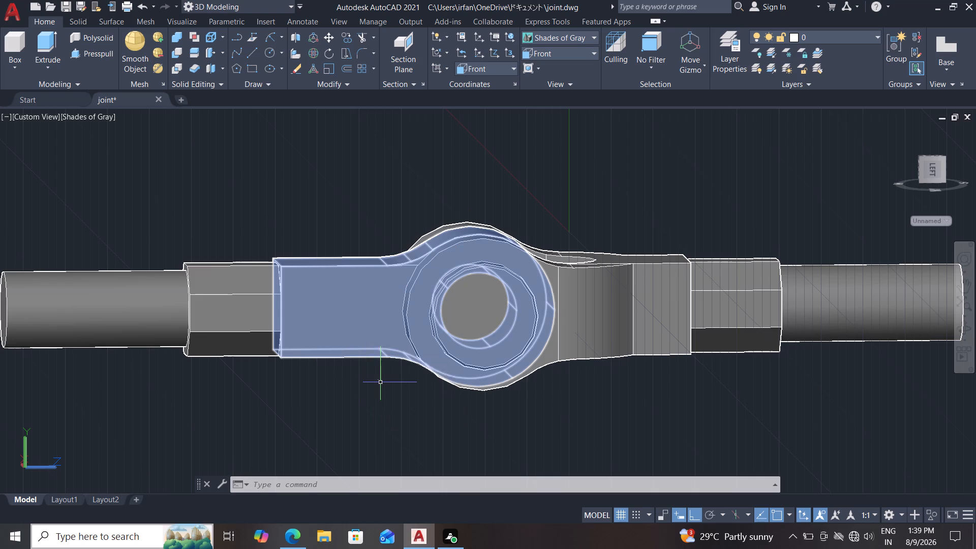
scroll(389, 381, "down", 2, "ctrl")
scroll(389, 381, "up", 2, "ctrl")
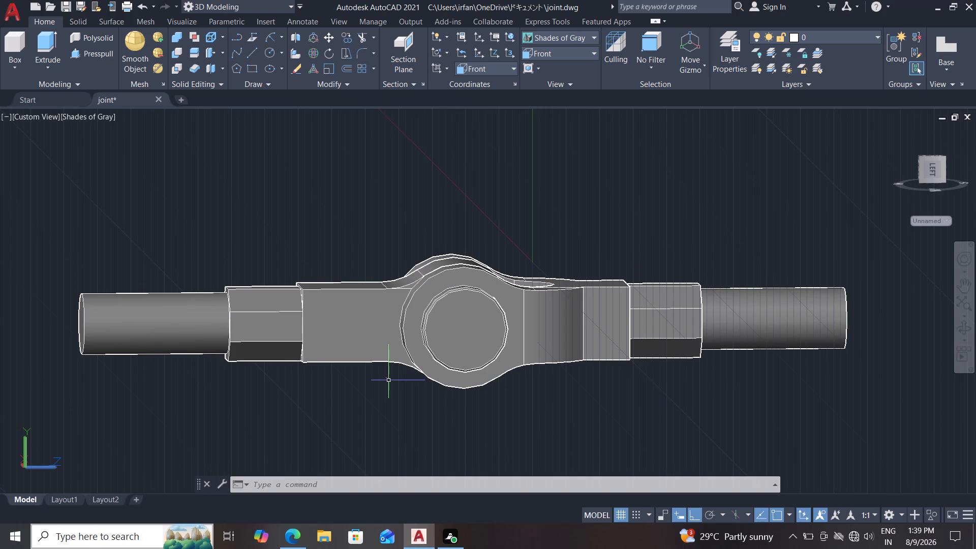
left_click(389, 381)
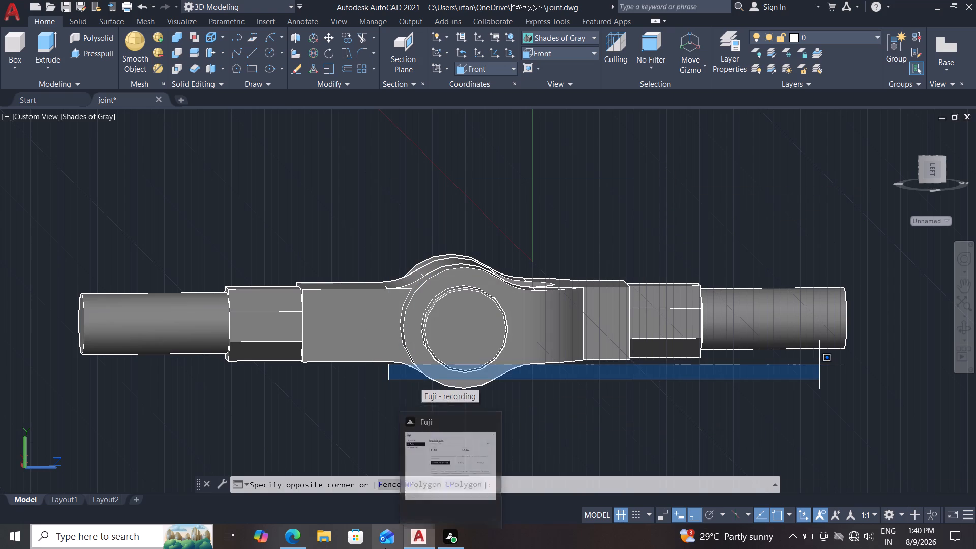
left_click(333, 441)
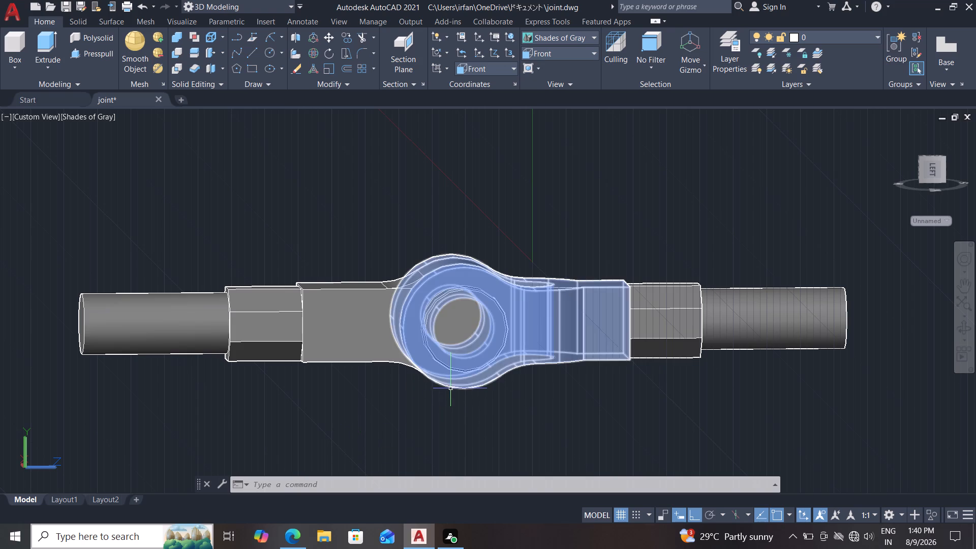
scroll(474, 362, "down", 1)
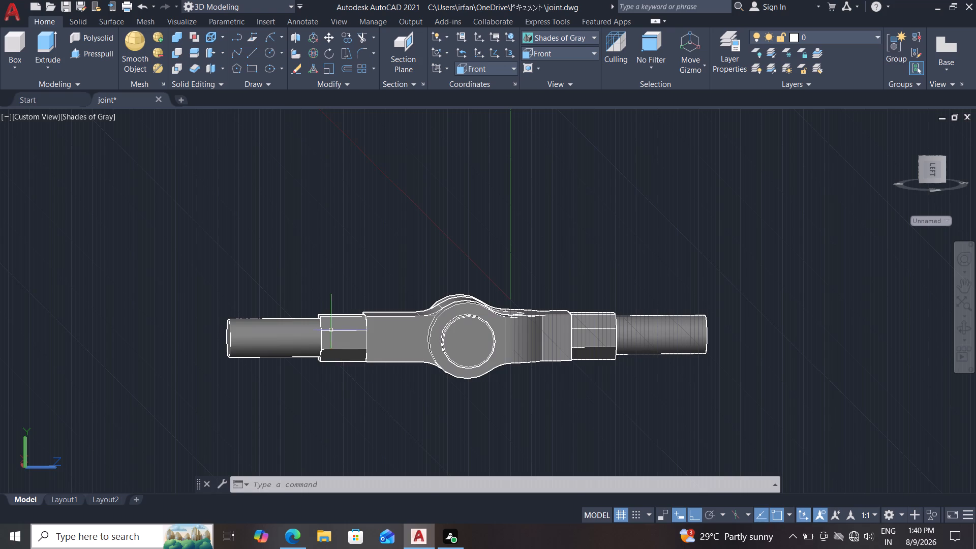
scroll(334, 330, "up", 5, "ctrl")
scroll(334, 330, "down", 2, "ctrl")
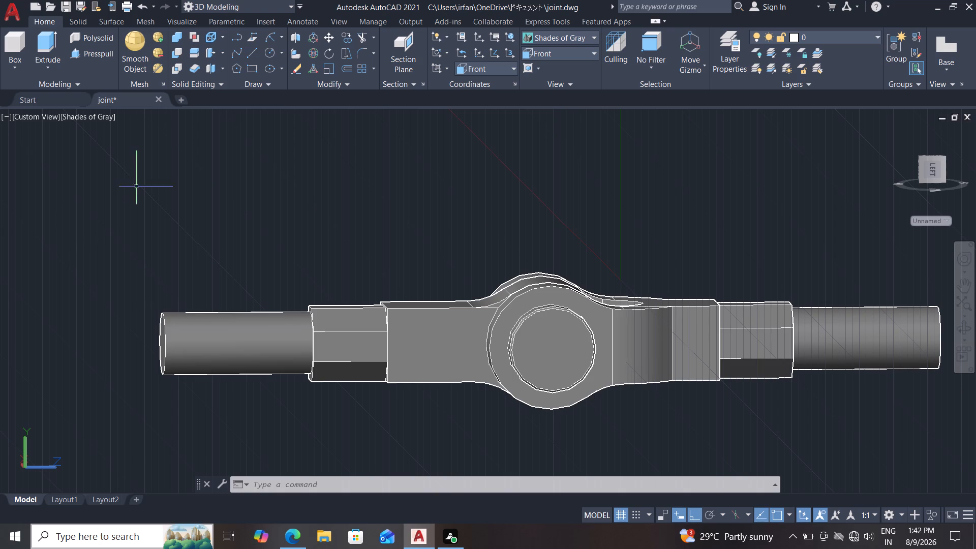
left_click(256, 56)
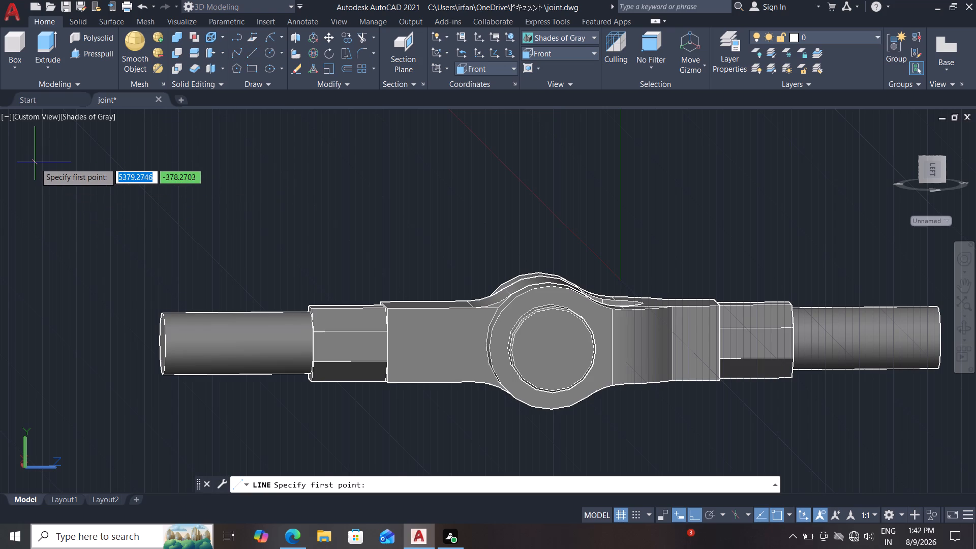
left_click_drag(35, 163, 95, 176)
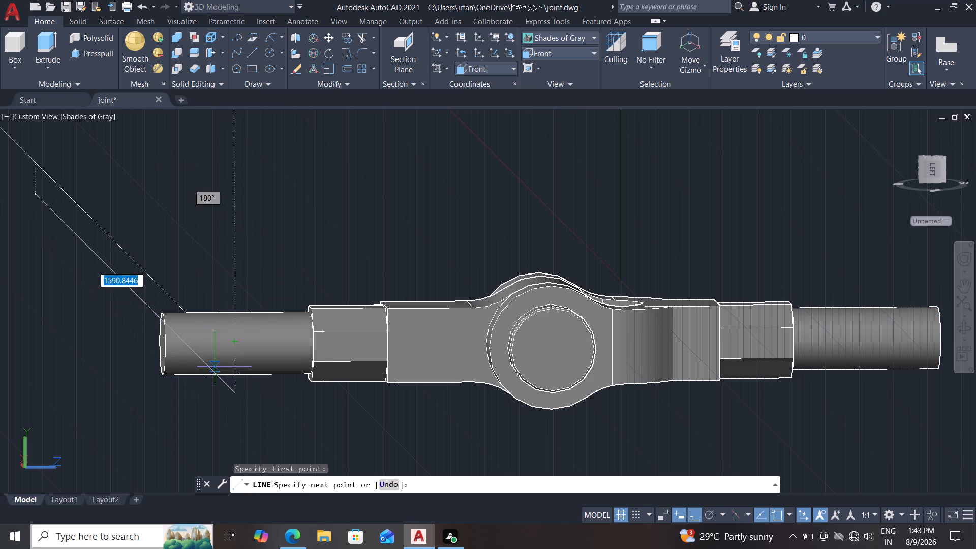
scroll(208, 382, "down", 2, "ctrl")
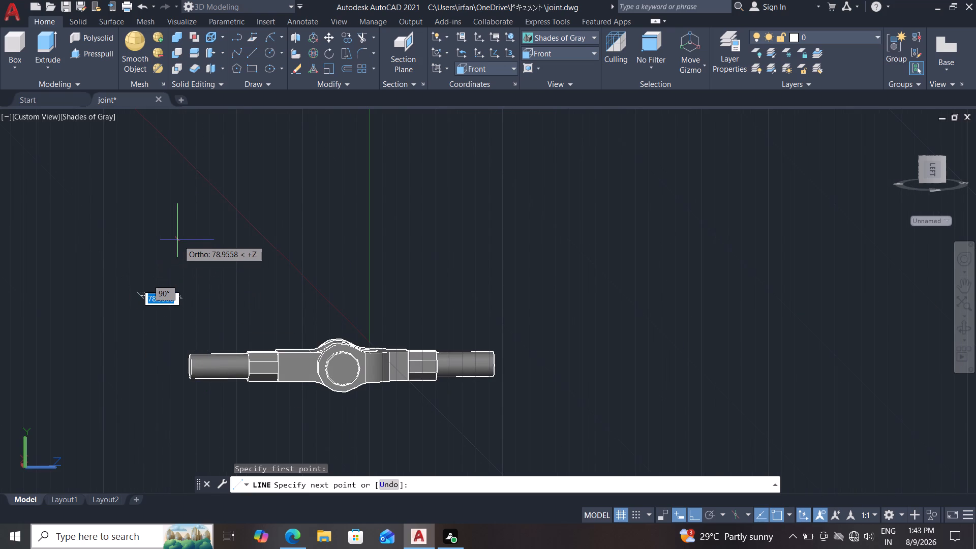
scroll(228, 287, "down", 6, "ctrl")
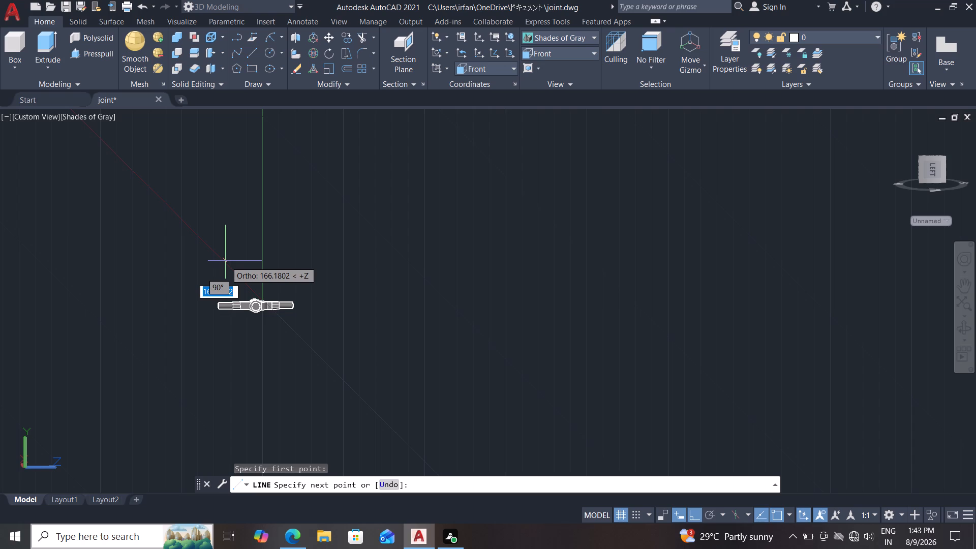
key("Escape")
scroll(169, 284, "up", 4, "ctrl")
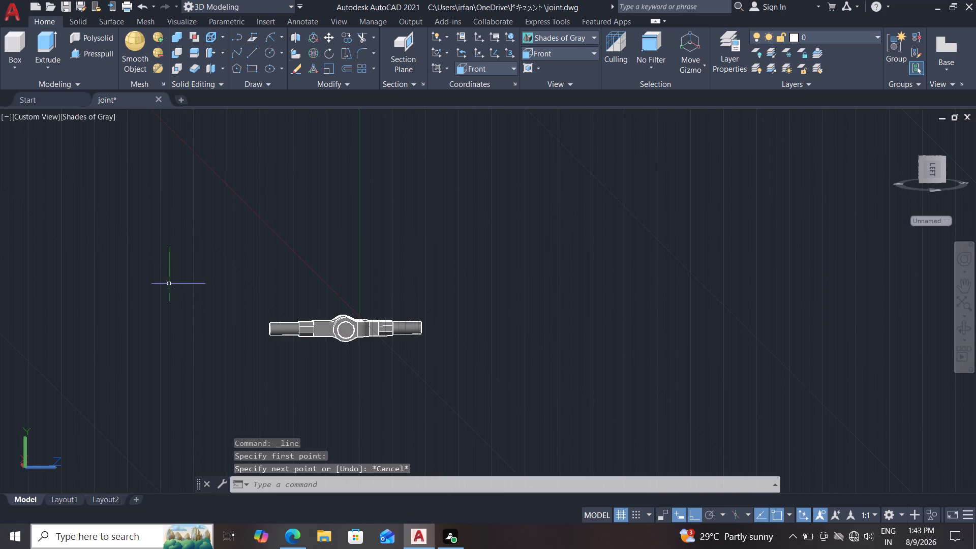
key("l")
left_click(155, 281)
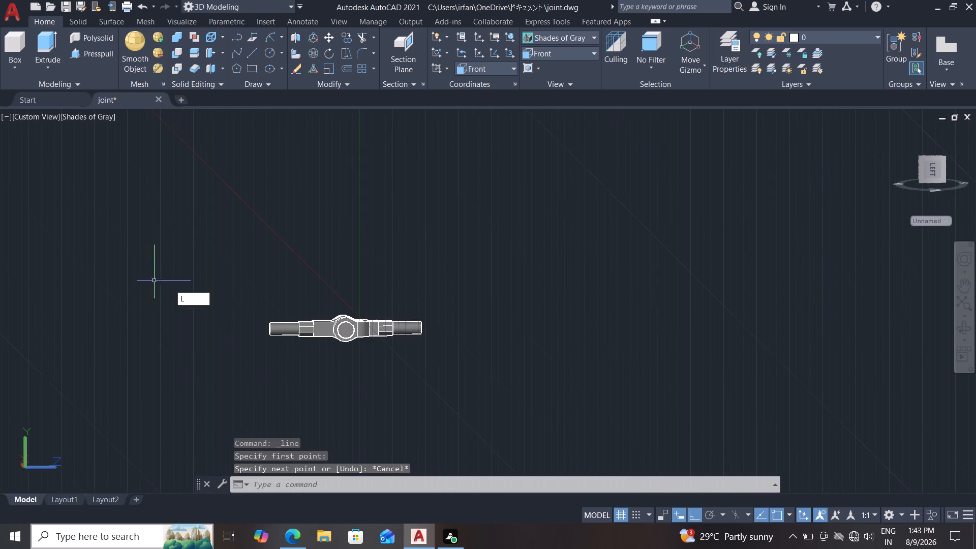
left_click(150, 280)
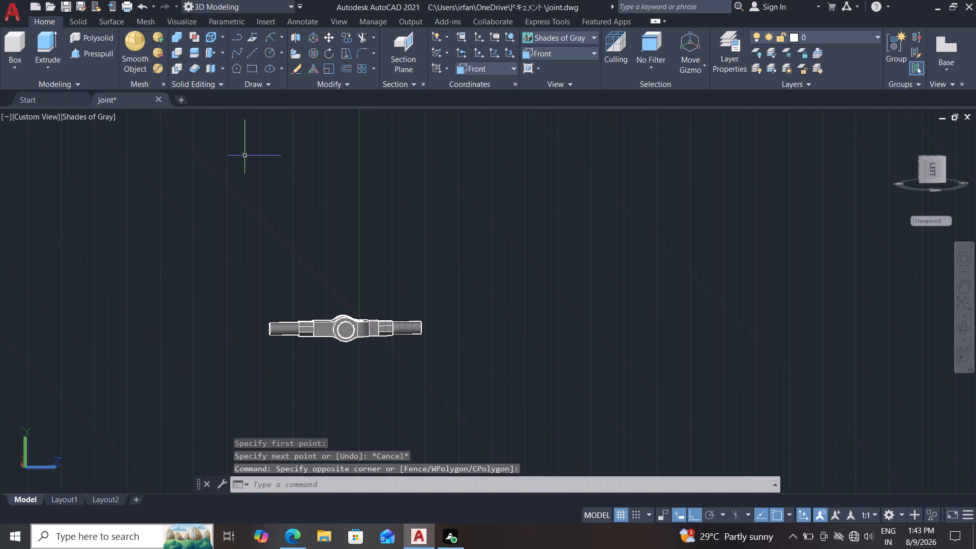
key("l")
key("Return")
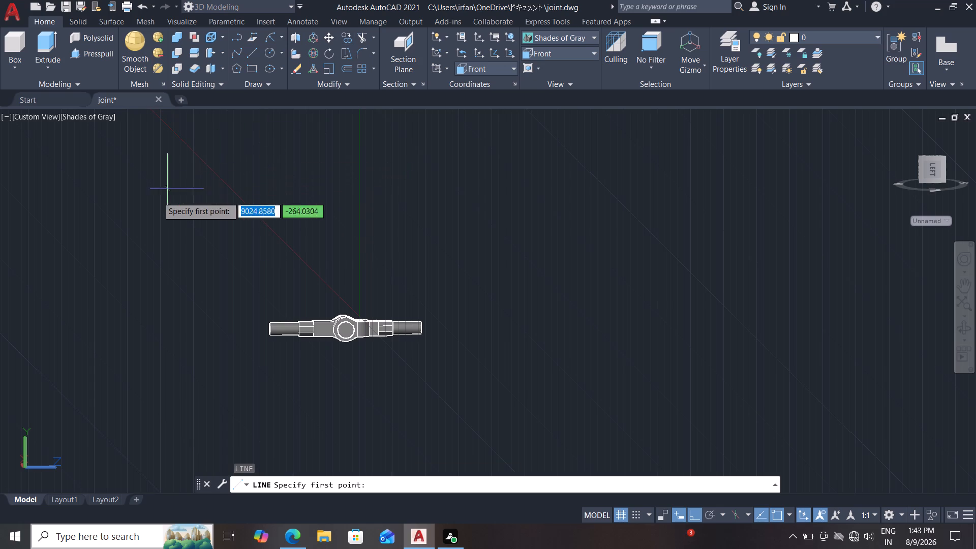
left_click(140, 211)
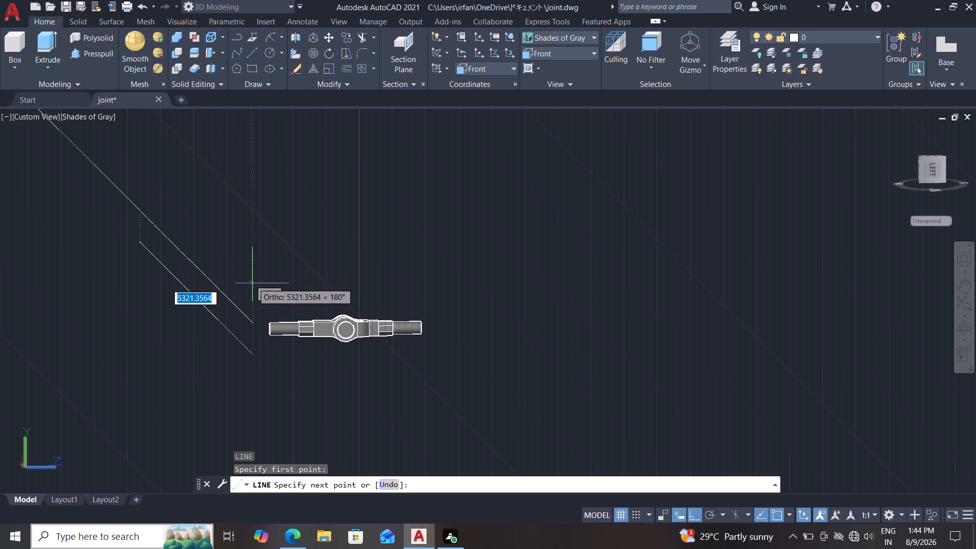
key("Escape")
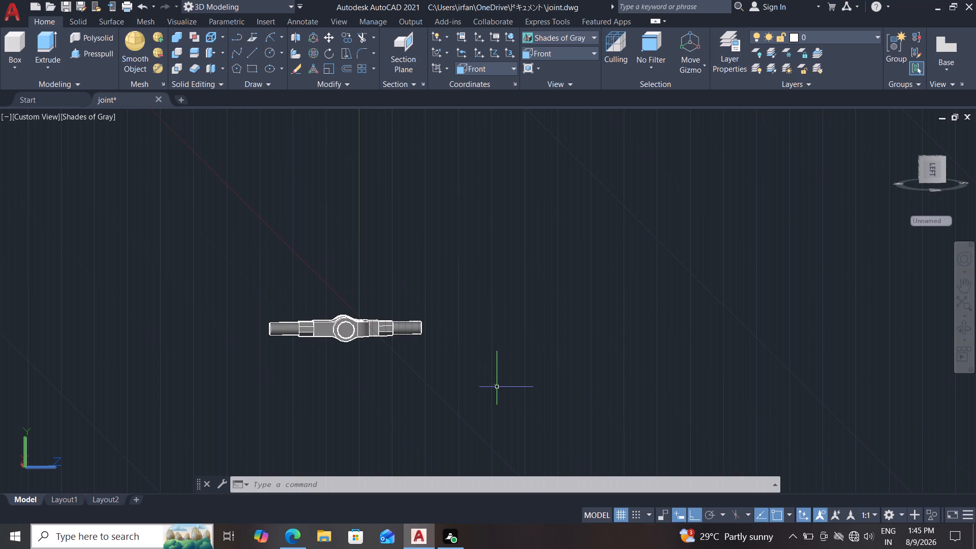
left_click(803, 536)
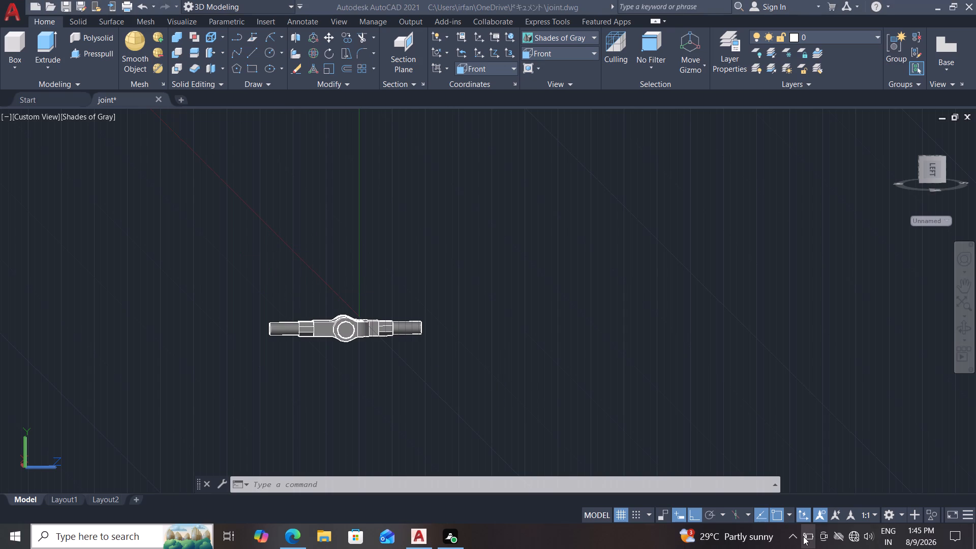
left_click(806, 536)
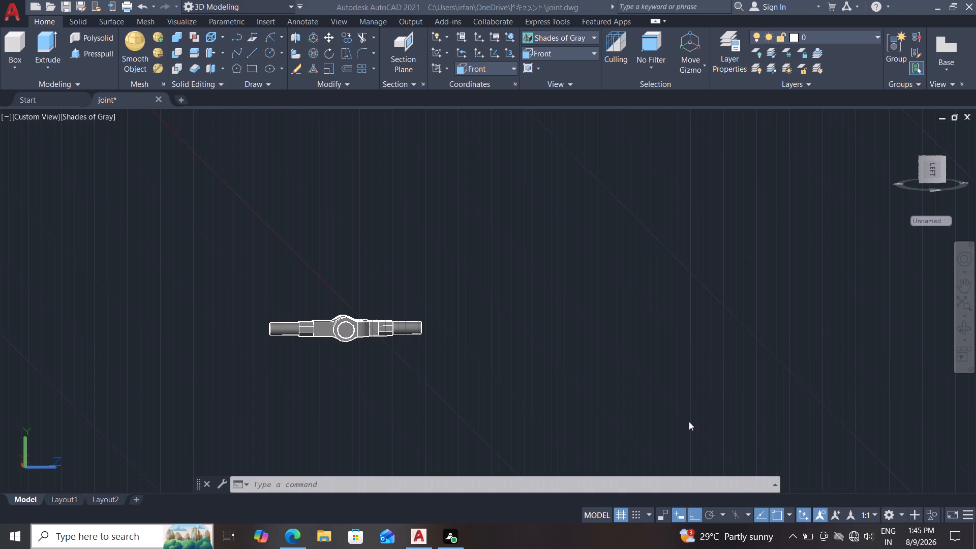
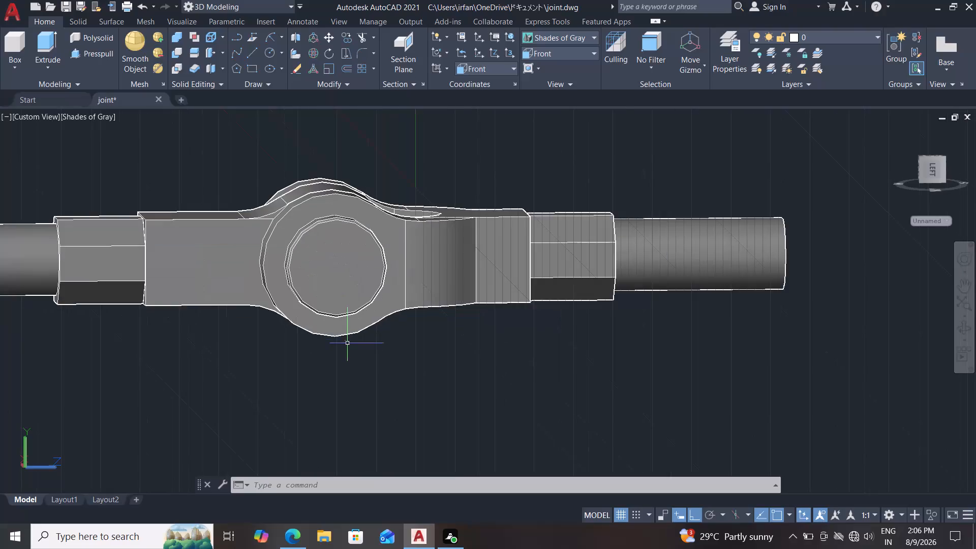
Switch the model display of the knuckle joint to the Realistic visual style.
scroll(348, 344, "down", 2, "ctrl")
scroll(348, 344, "up", 2, "ctrl")
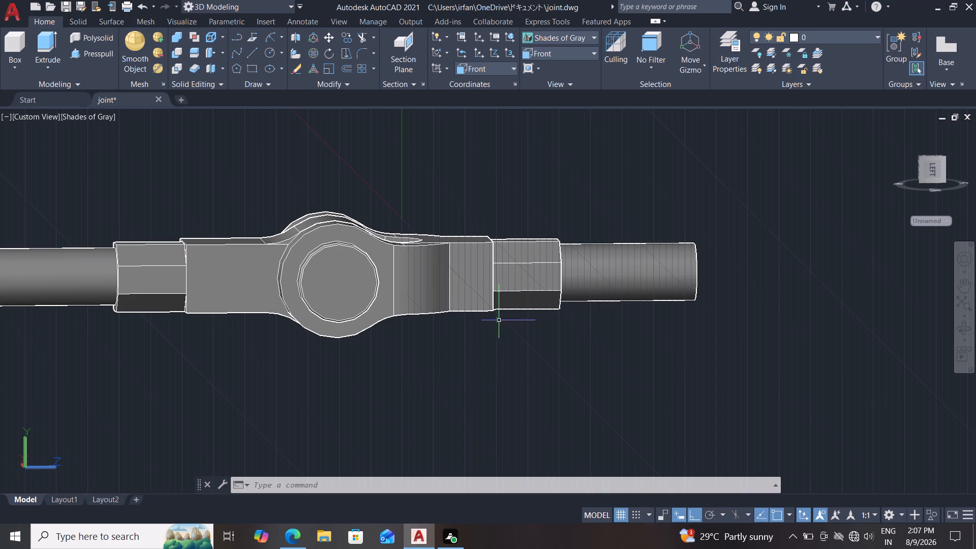
scroll(495, 307, "down", 2, "ctrl")
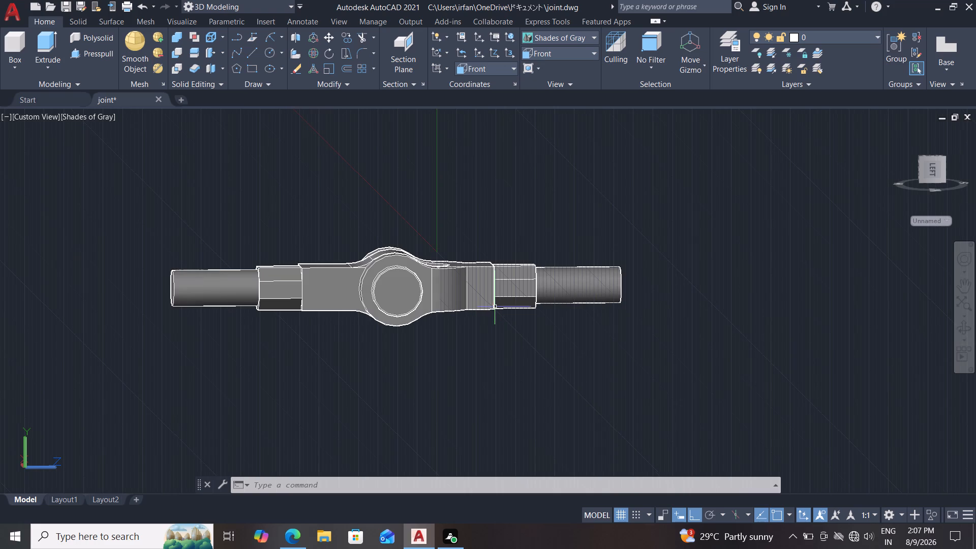
scroll(495, 307, "up", 1, "ctrl")
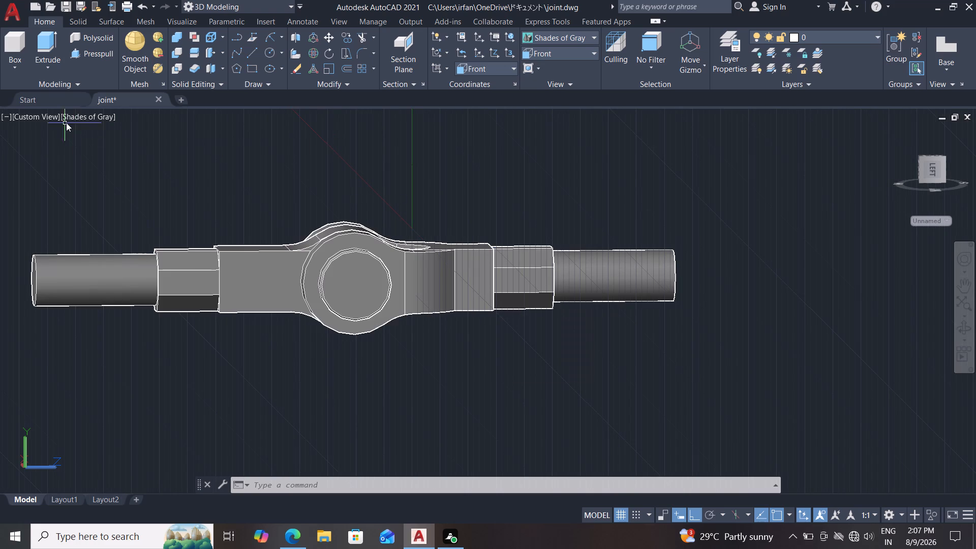
left_click(72, 120)
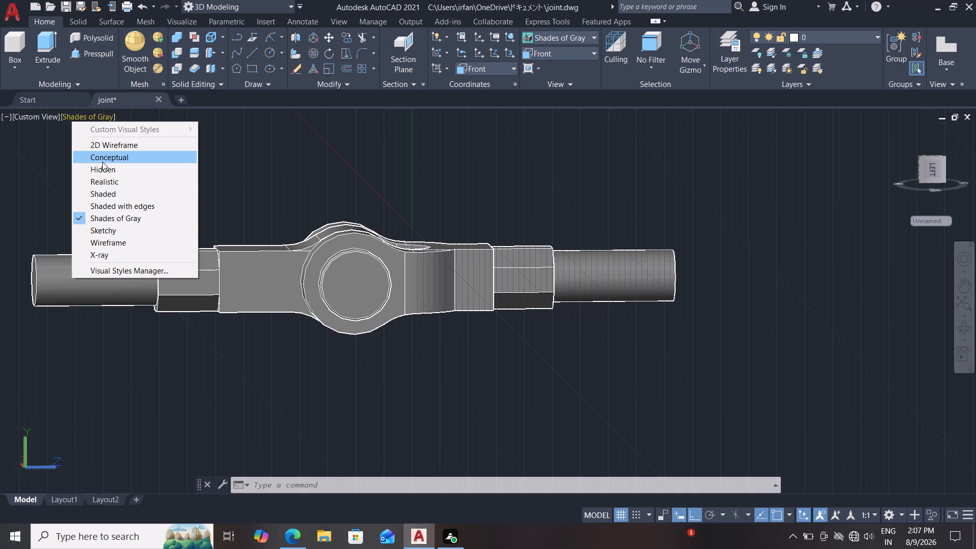
left_click(112, 182)
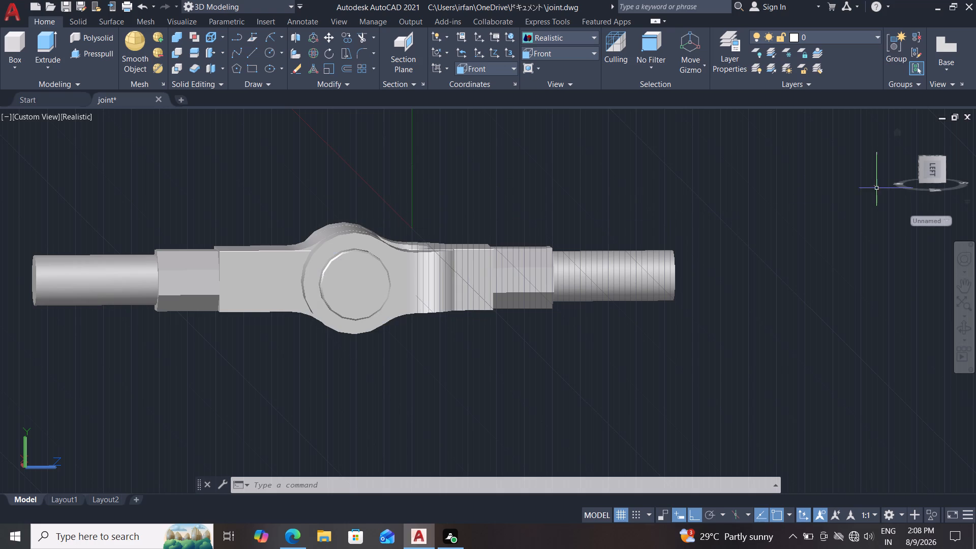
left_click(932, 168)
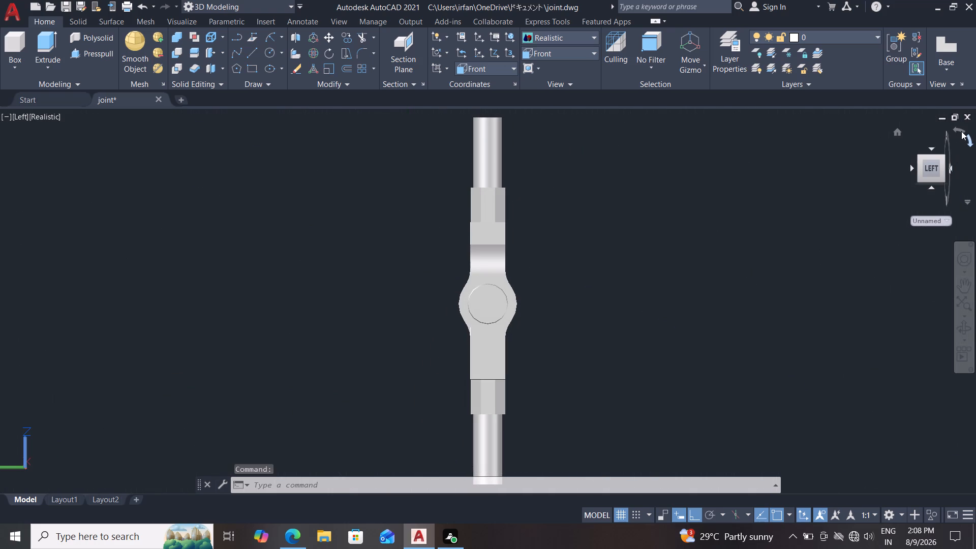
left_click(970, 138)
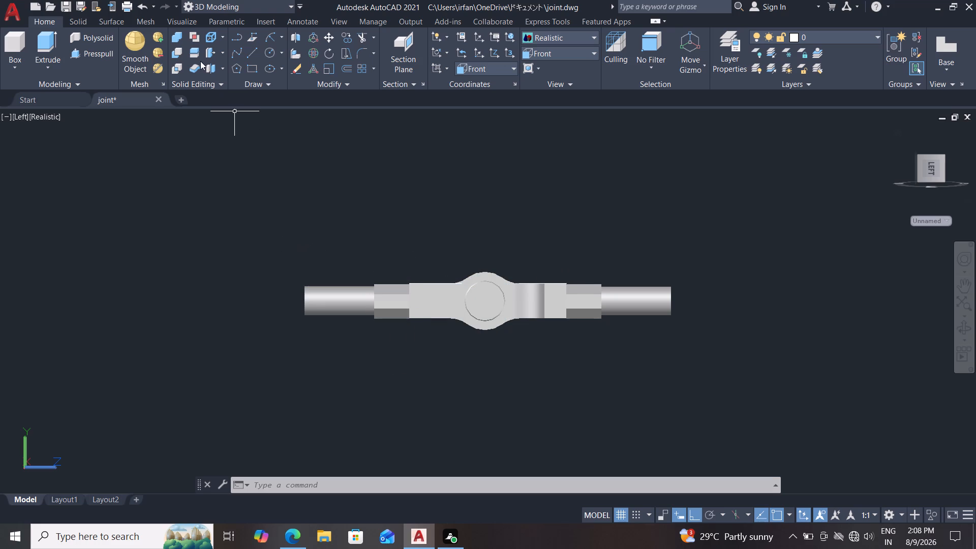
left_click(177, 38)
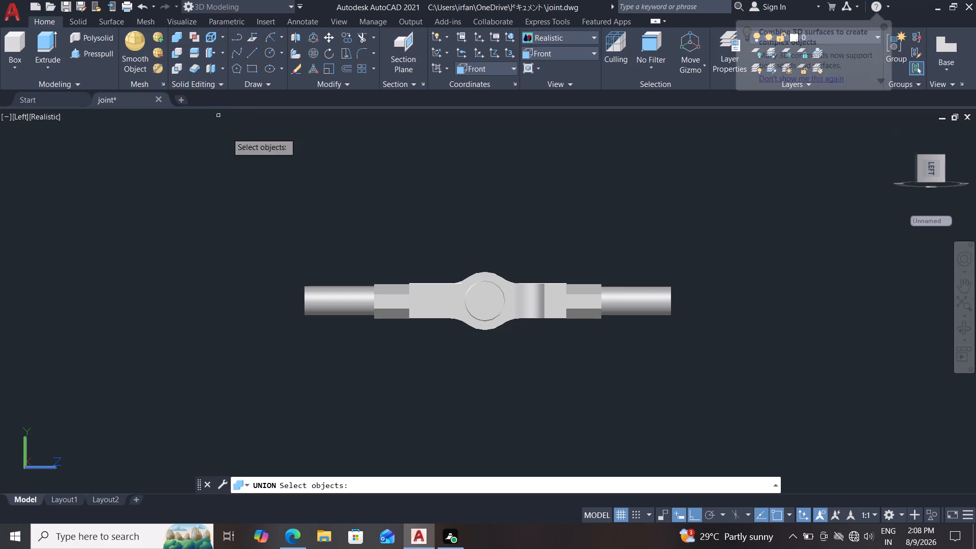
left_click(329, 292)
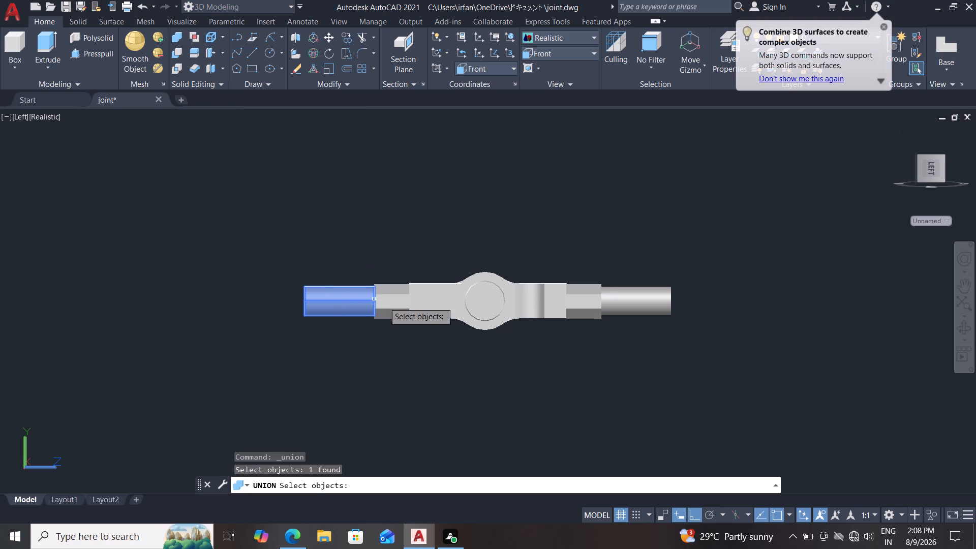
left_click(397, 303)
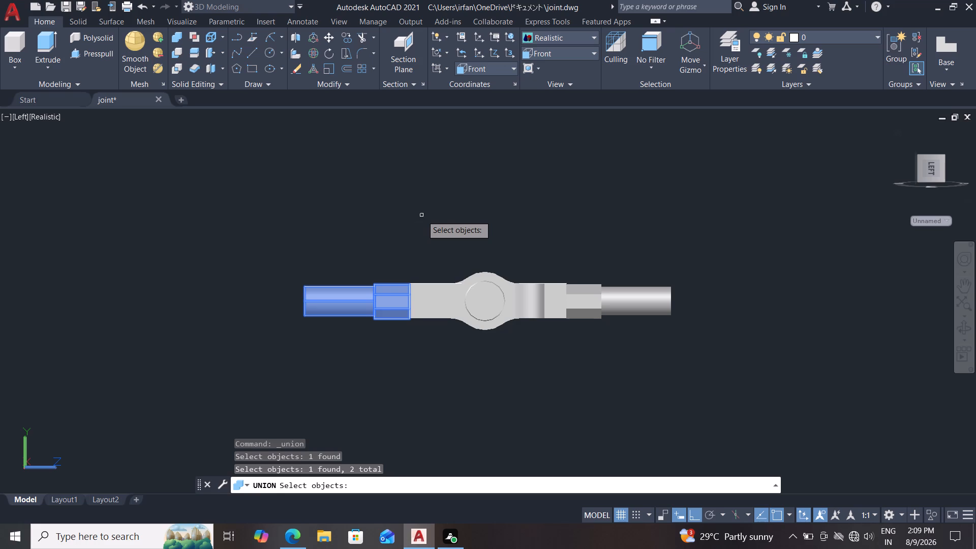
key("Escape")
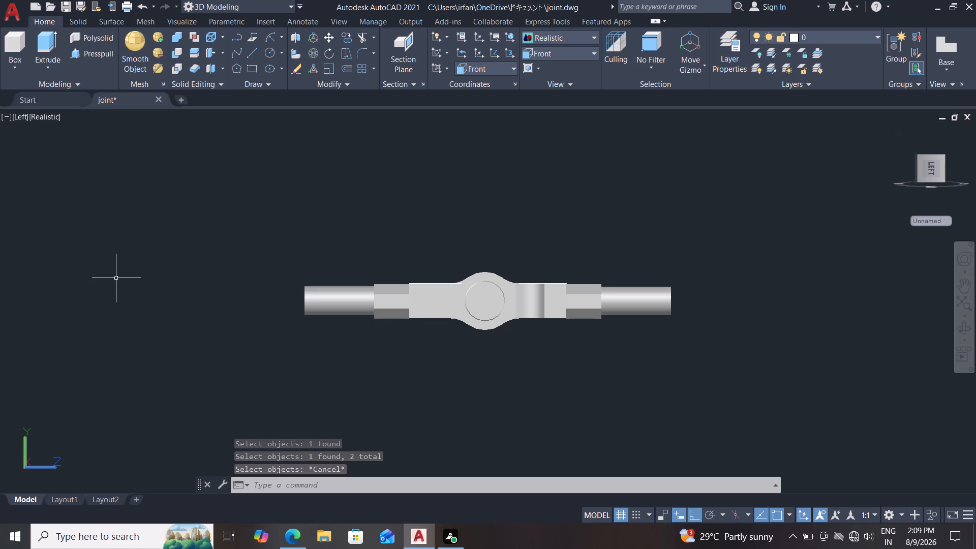
Union the eye rod with the octagonal collar and round rod at its square end into one solid.
scroll(116, 279, "up", 2, "ctrl")
middle_click_drag(241, 268, 206, 268)
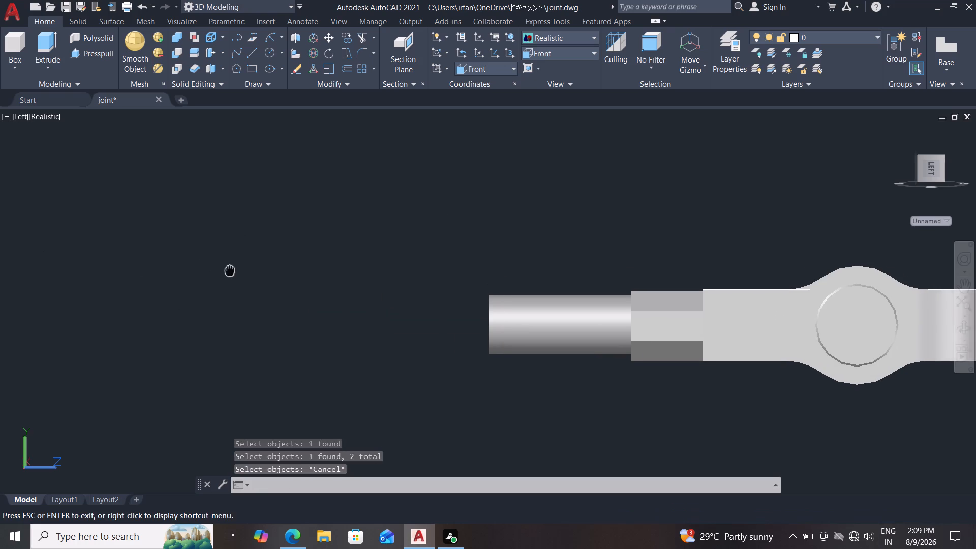
middle_click_drag(206, 268, 188, 267)
middle_click_drag(246, 272, 228, 273, "shift")
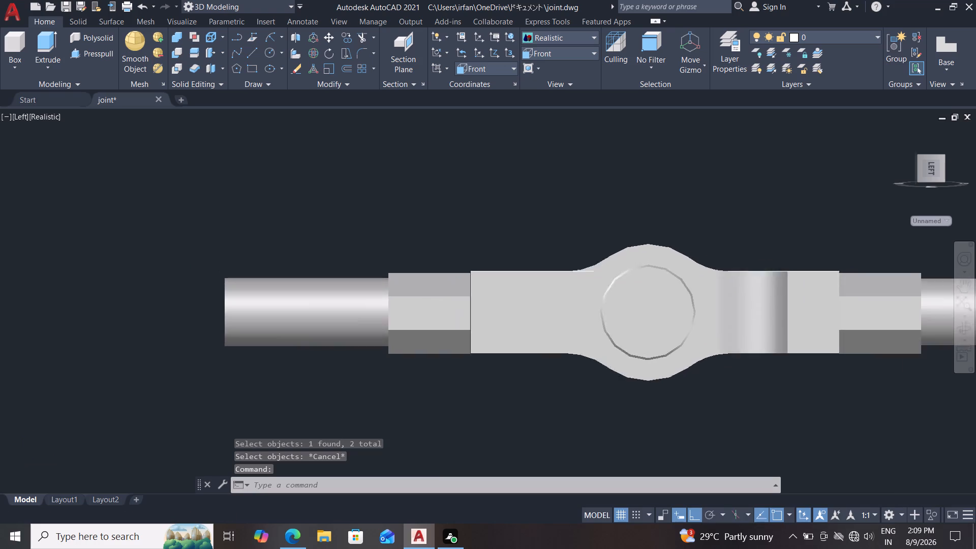
middle_click_drag(228, 273, 221, 289, "shift")
middle_click_drag(343, 162, 343, 168, "shift")
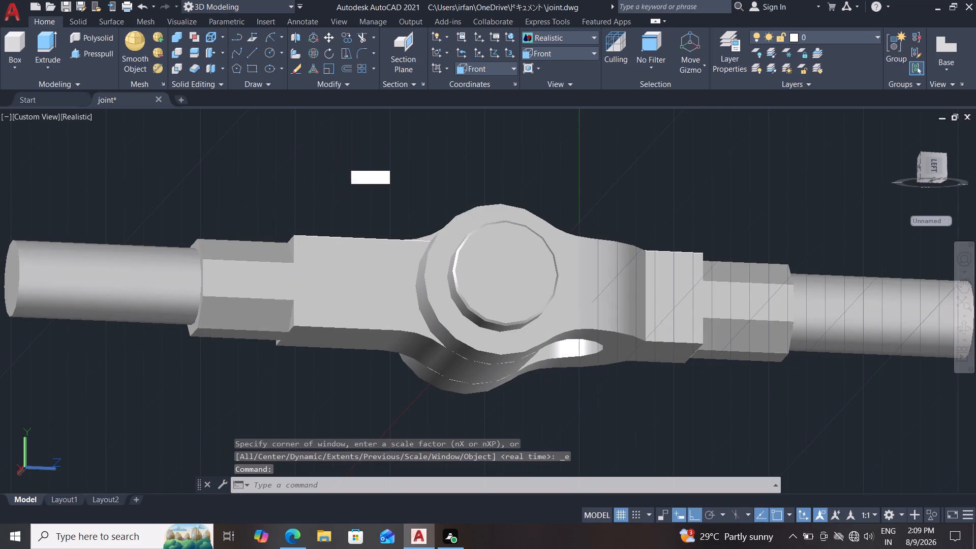
middle_click_drag(343, 168, 343, 195, "shift")
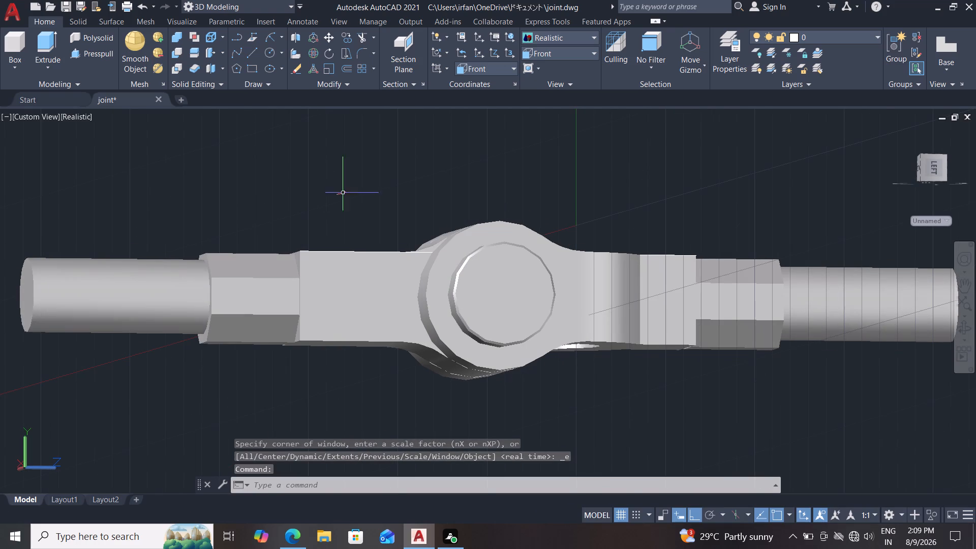
middle_click_drag(349, 187, 383, 239, "shift")
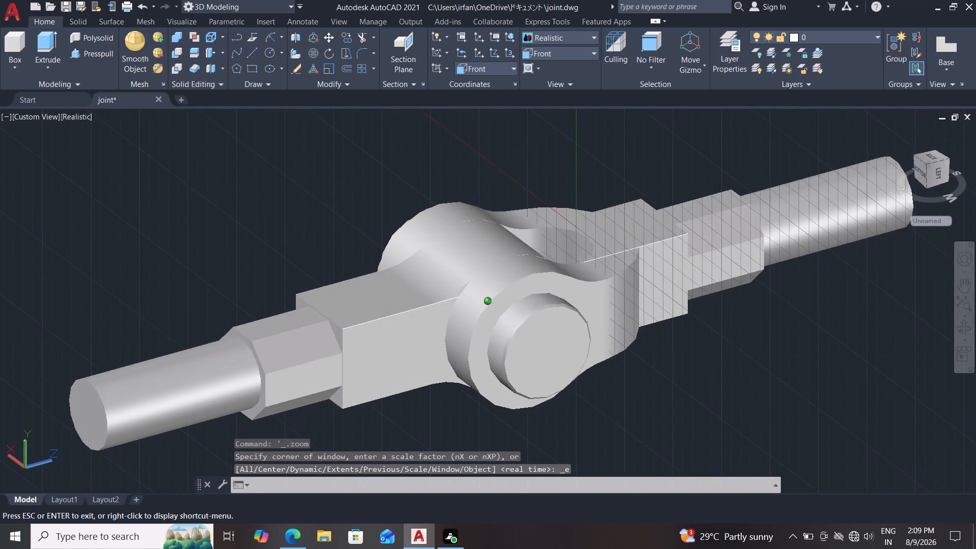
middle_click_drag(383, 239, 360, 270, "shift")
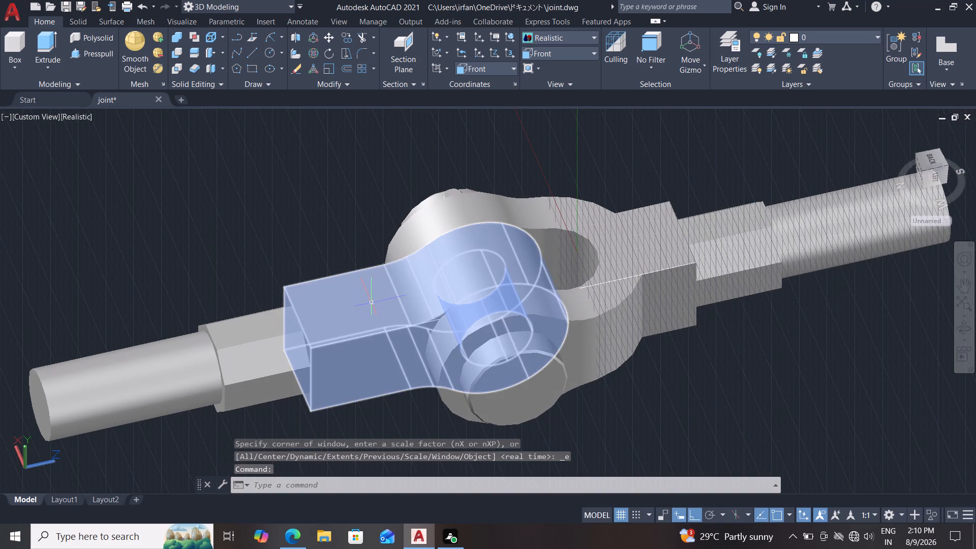
left_click(371, 303)
left_click(248, 333)
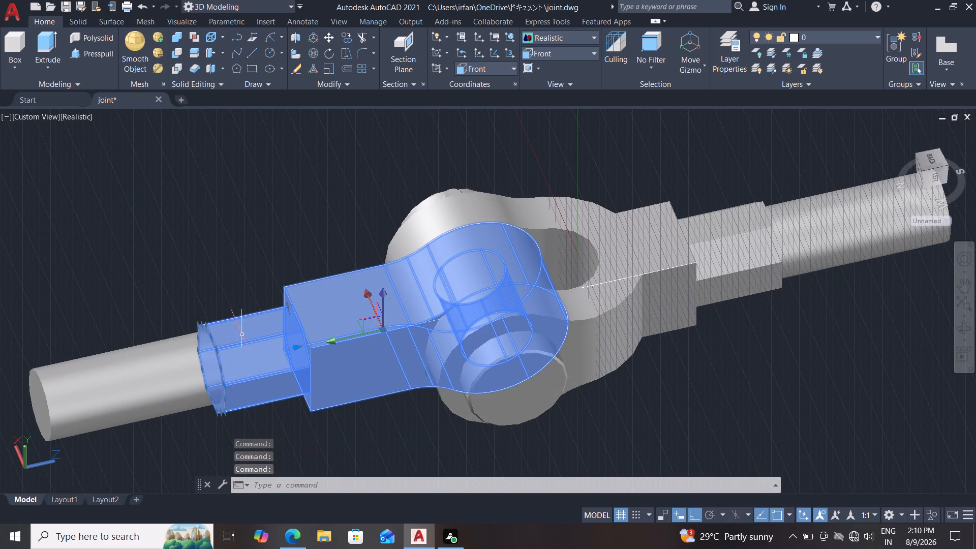
left_click(157, 357)
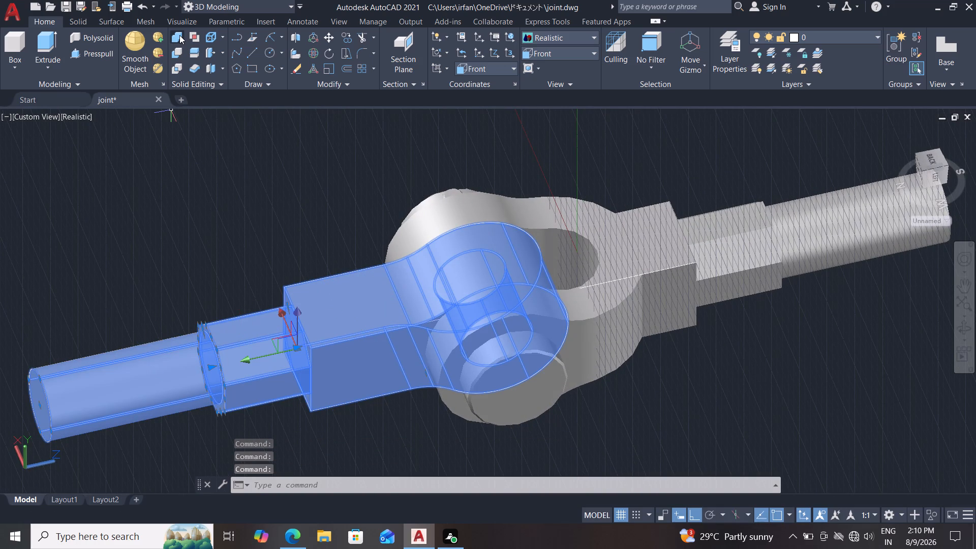
left_click(179, 35)
left_click(142, 368)
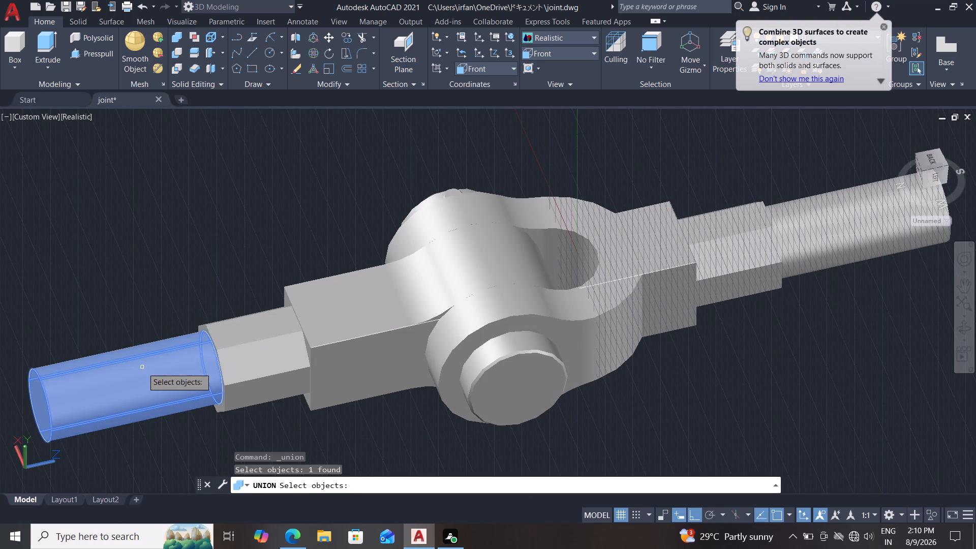
left_click(236, 351)
left_click(339, 327)
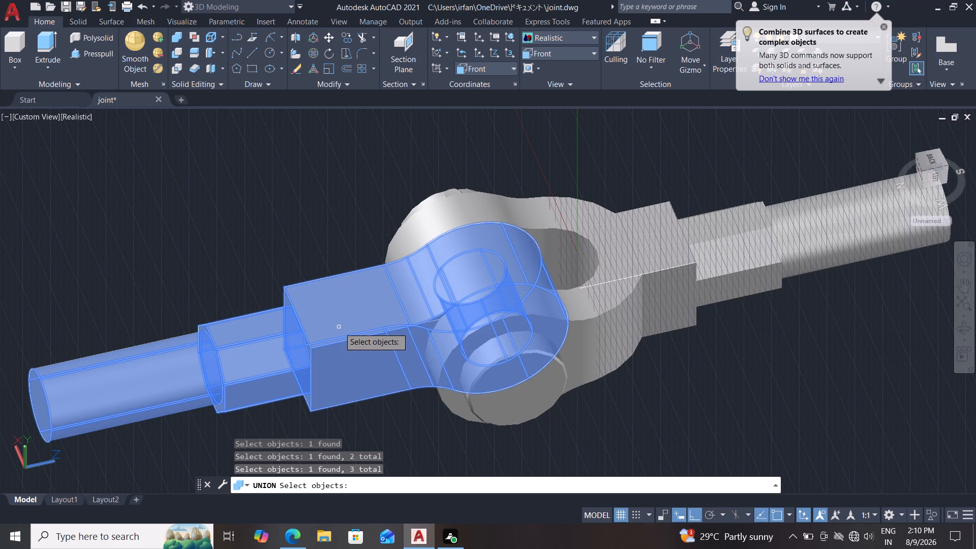
key("Return")
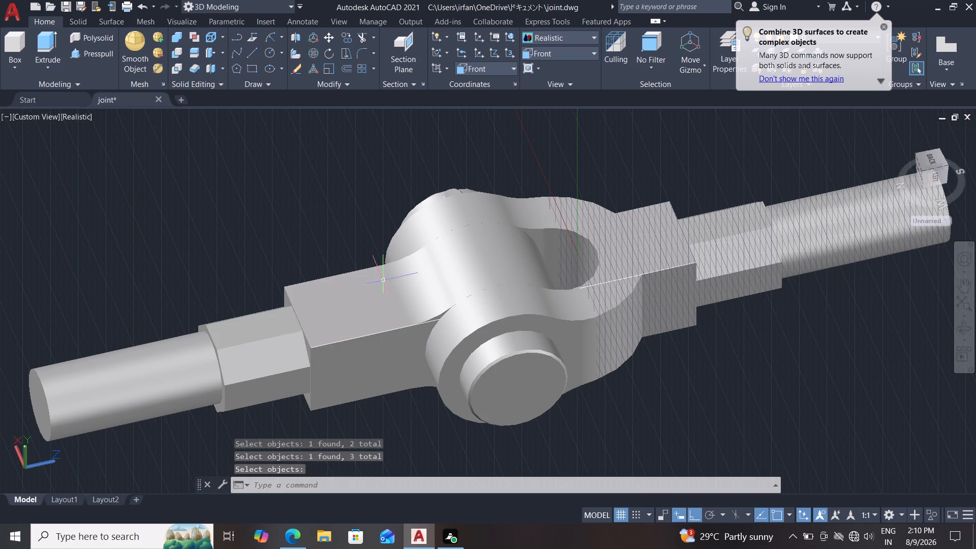
Union the fork with the octagonal collar and round rod at its square end into one solid.
left_click(172, 39)
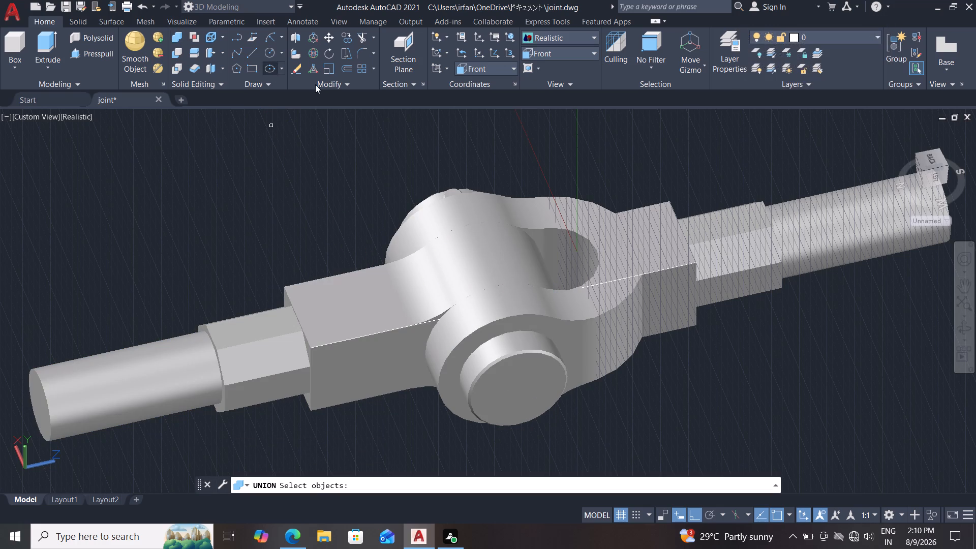
left_click(602, 239)
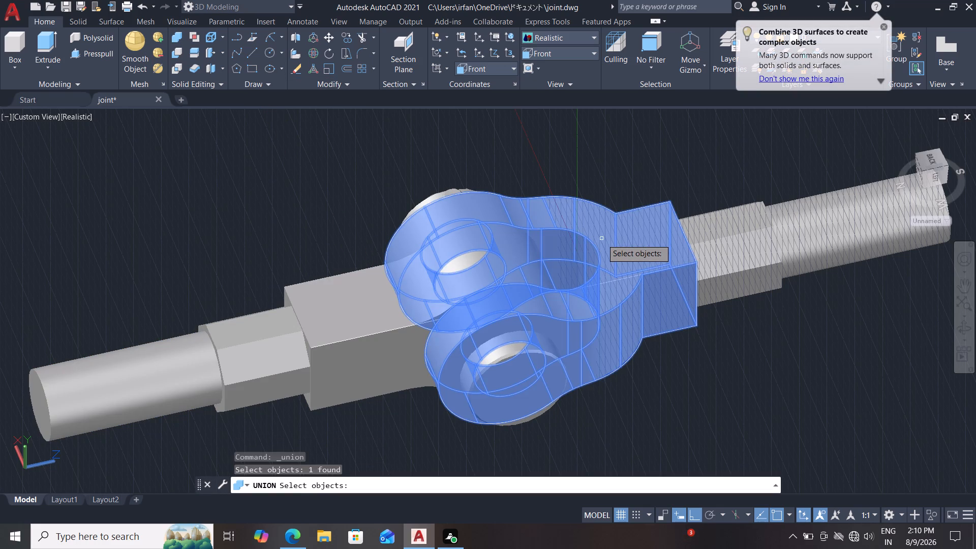
left_click(736, 239)
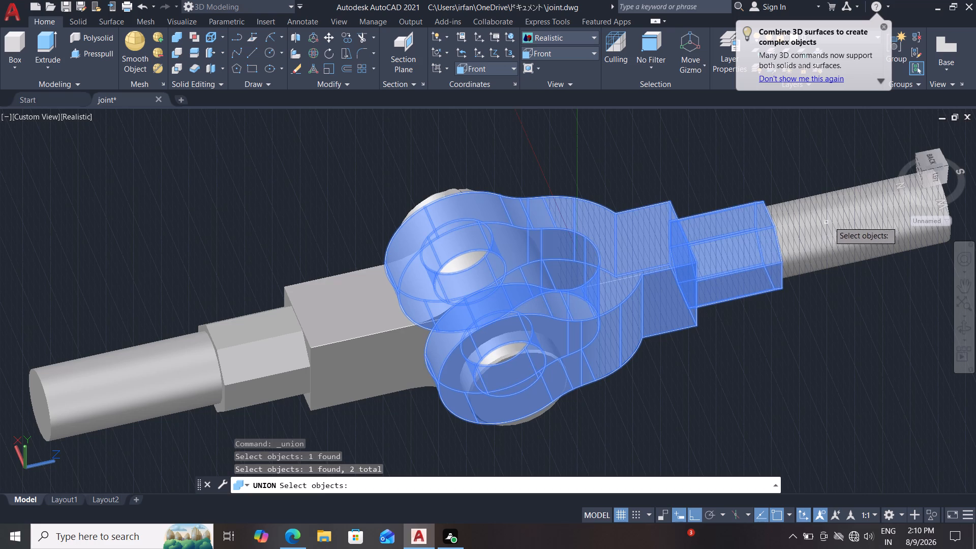
left_click(842, 217)
key("Return")
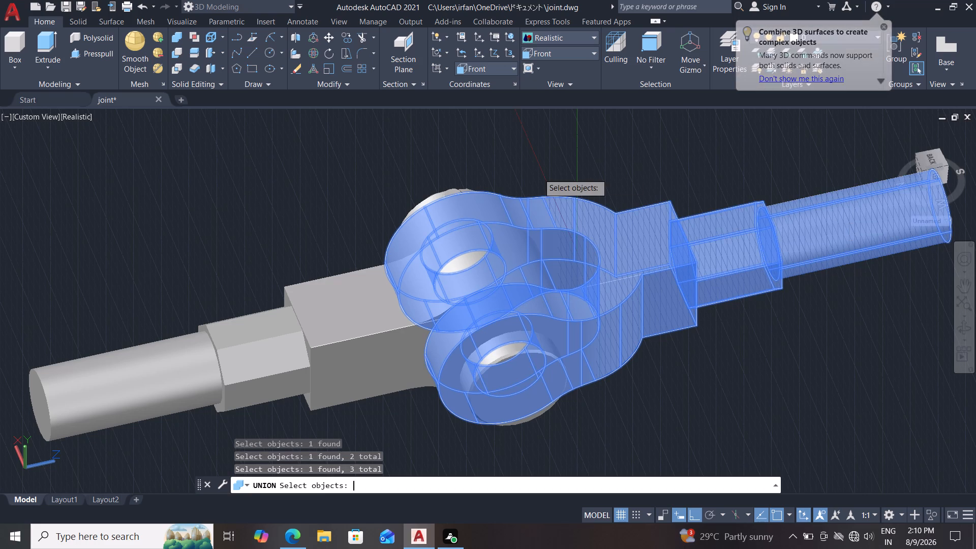
Check the extents of the joined eye rod, the joined fork and the pin by selecting each solid, leaving nothing selected.
left_click(440, 302)
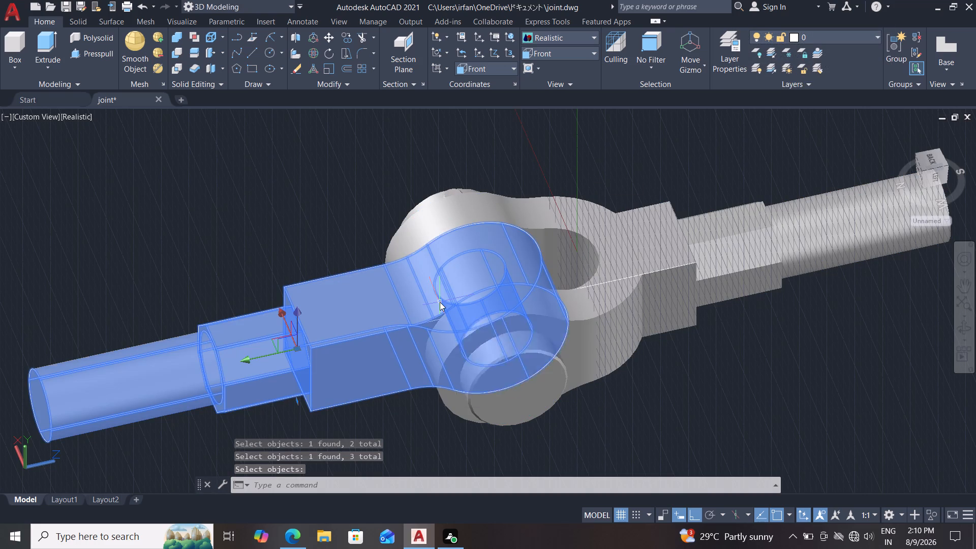
left_click(649, 240)
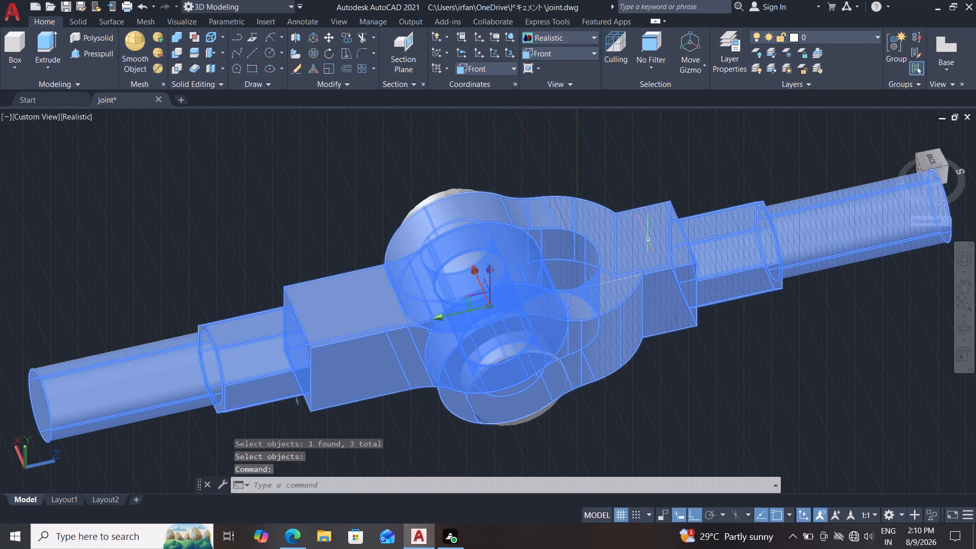
key("Escape")
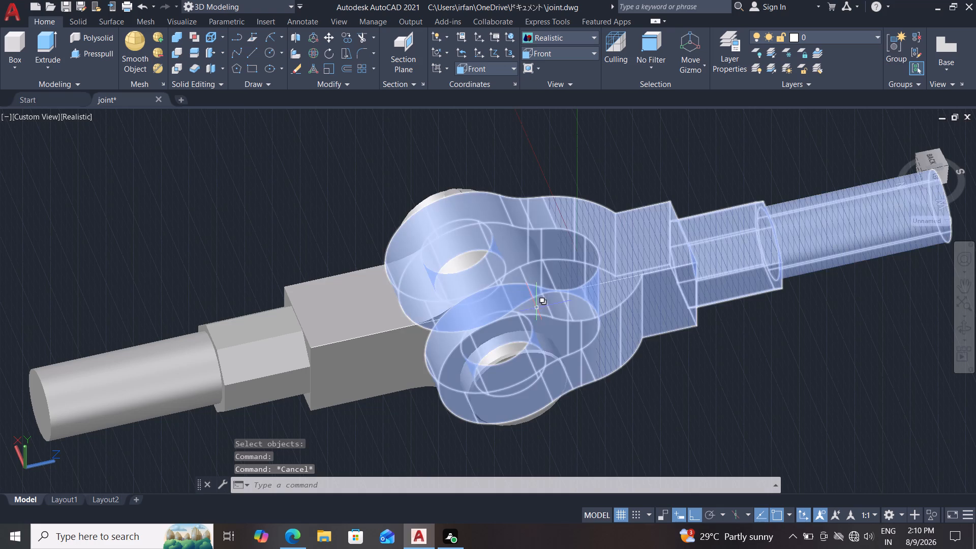
left_click(520, 365)
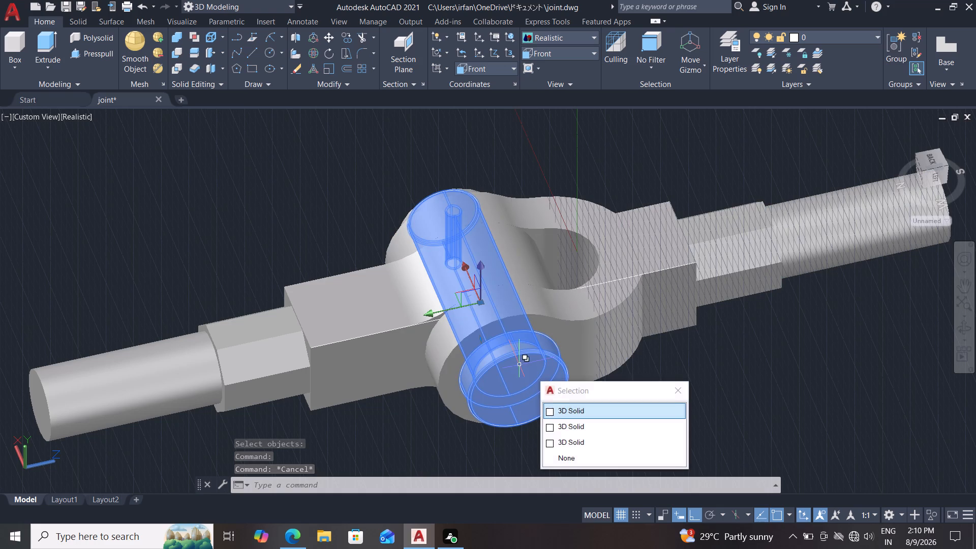
key("Escape")
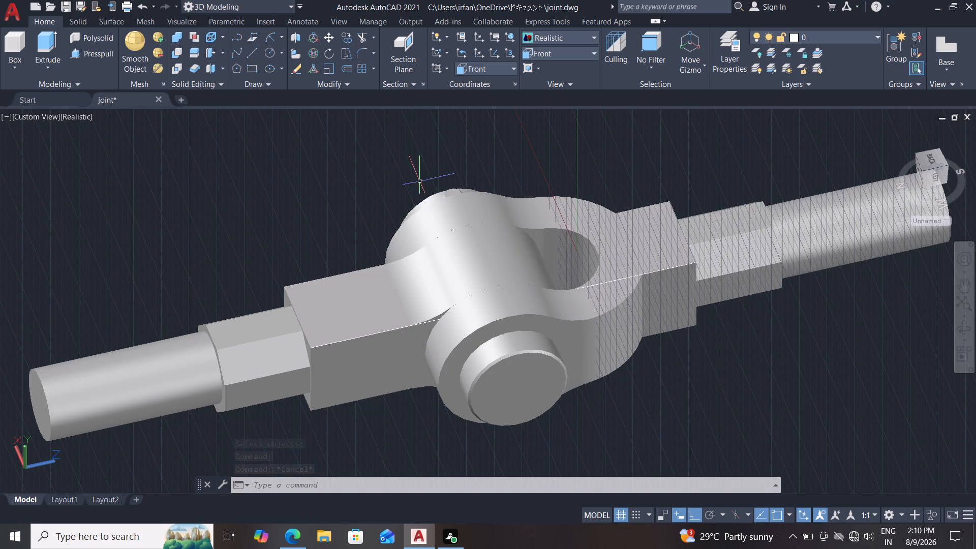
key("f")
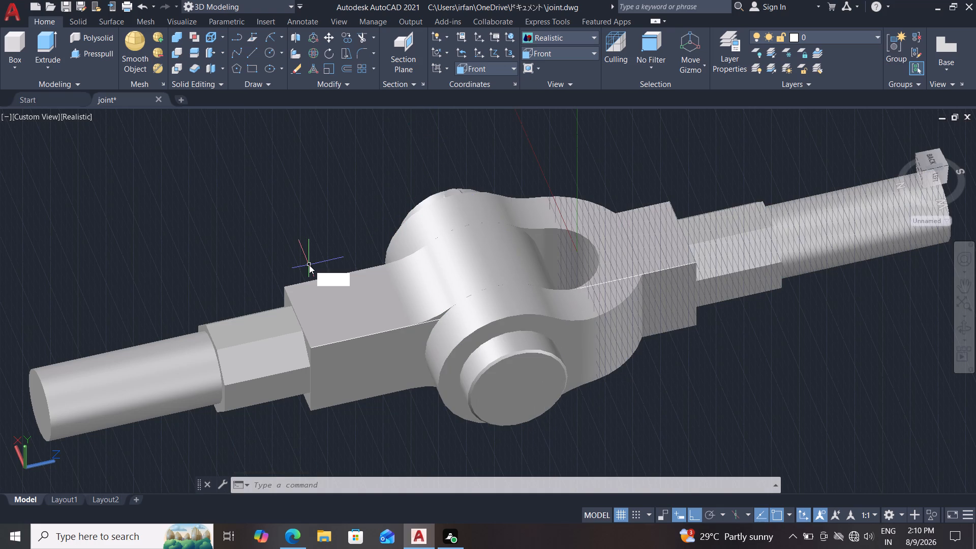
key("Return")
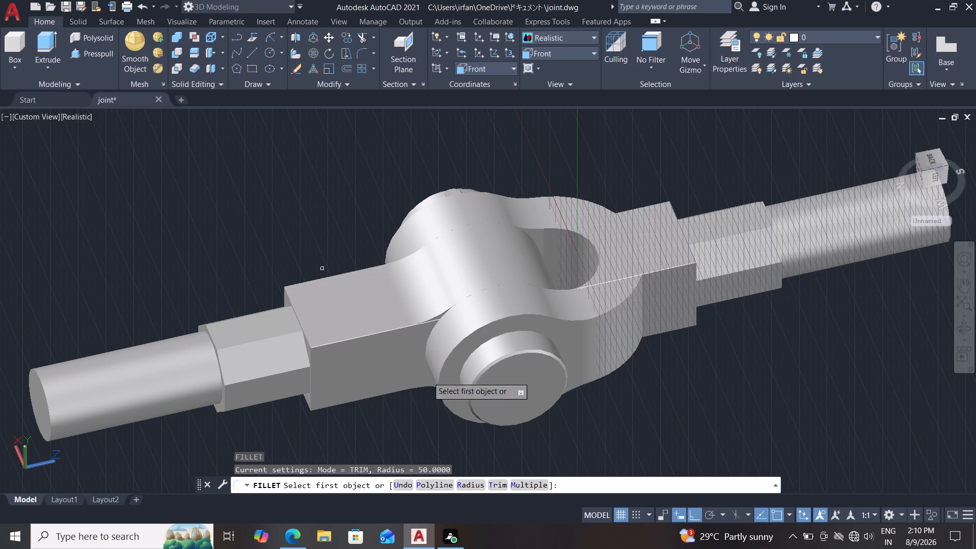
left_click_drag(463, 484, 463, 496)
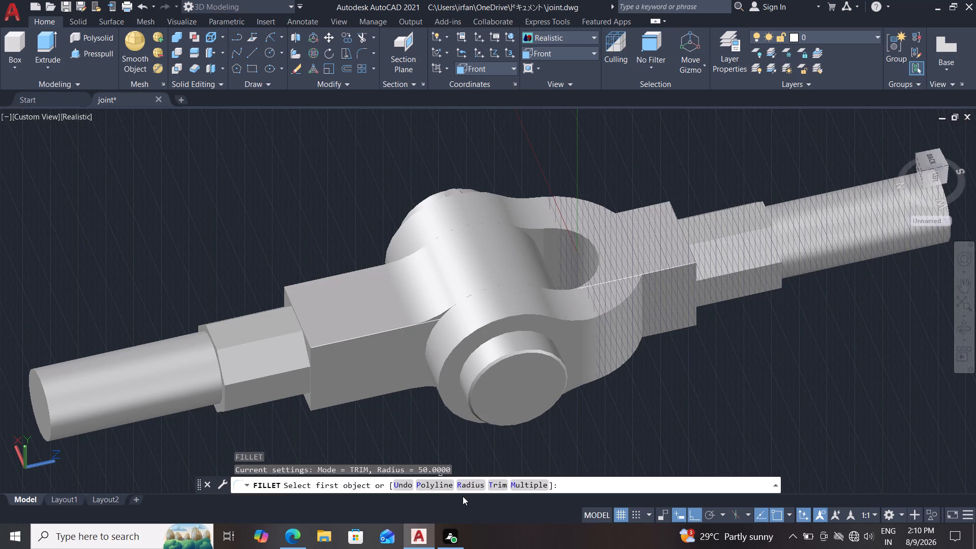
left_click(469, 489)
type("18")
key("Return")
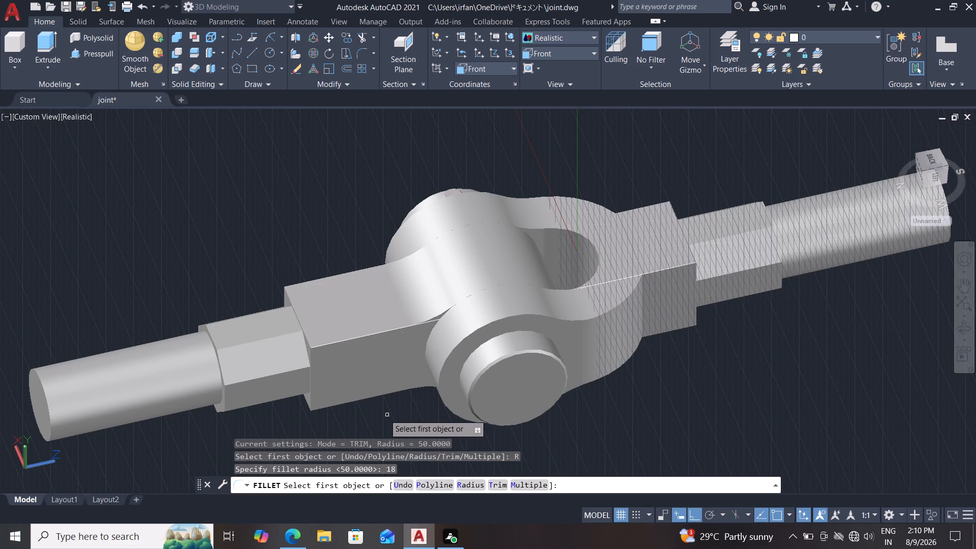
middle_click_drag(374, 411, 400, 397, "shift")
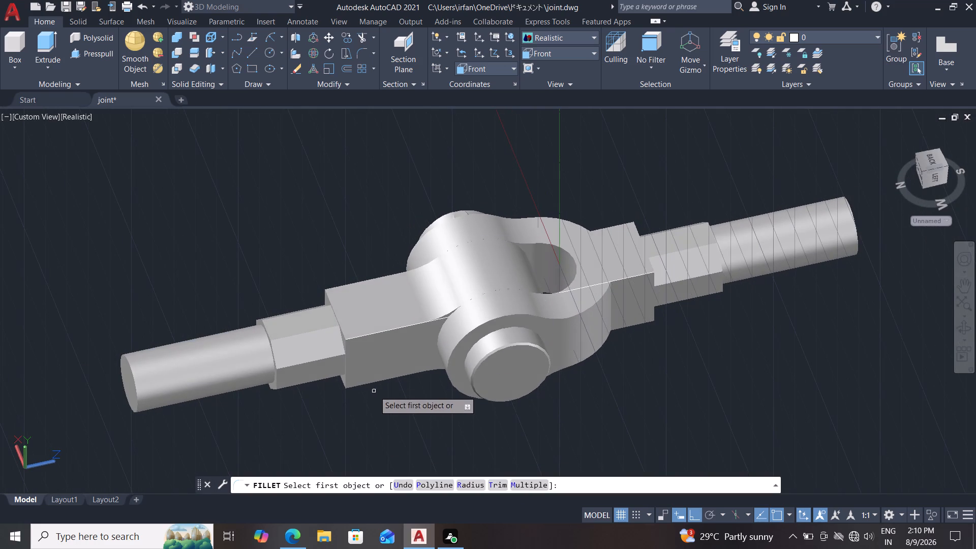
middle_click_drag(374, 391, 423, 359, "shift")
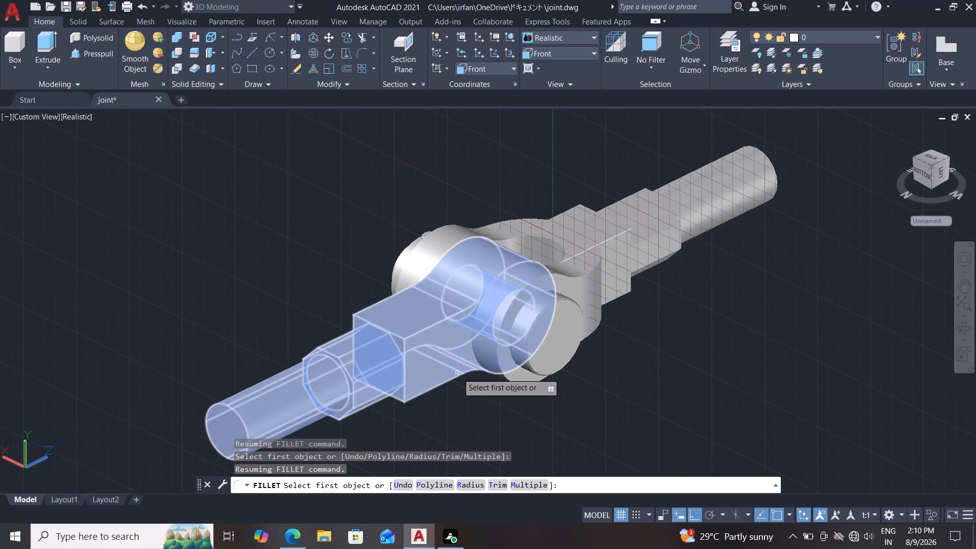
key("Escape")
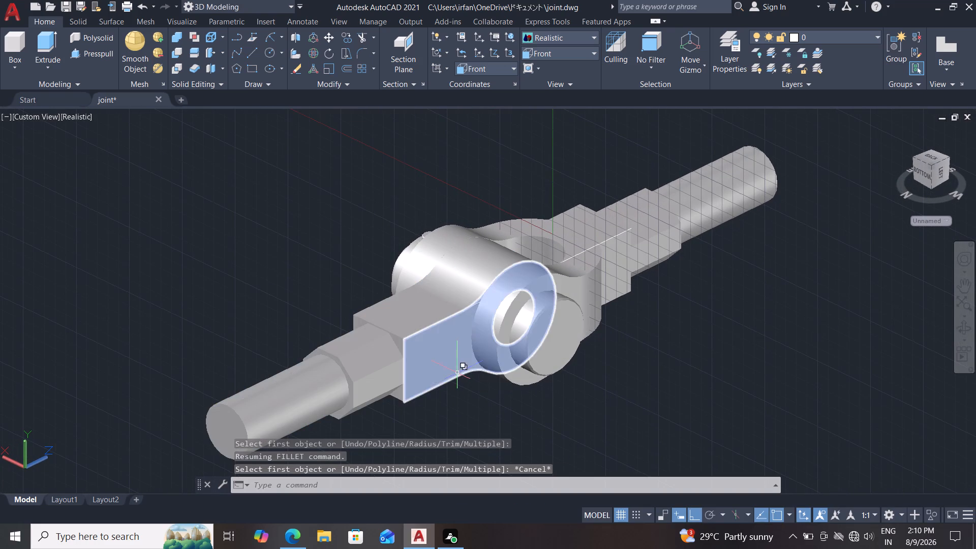
Undo the recent operations back past the unions that joined the eye rod and the fork with their collars and rods.
key("ctrl+z")
key("ctrl+z")
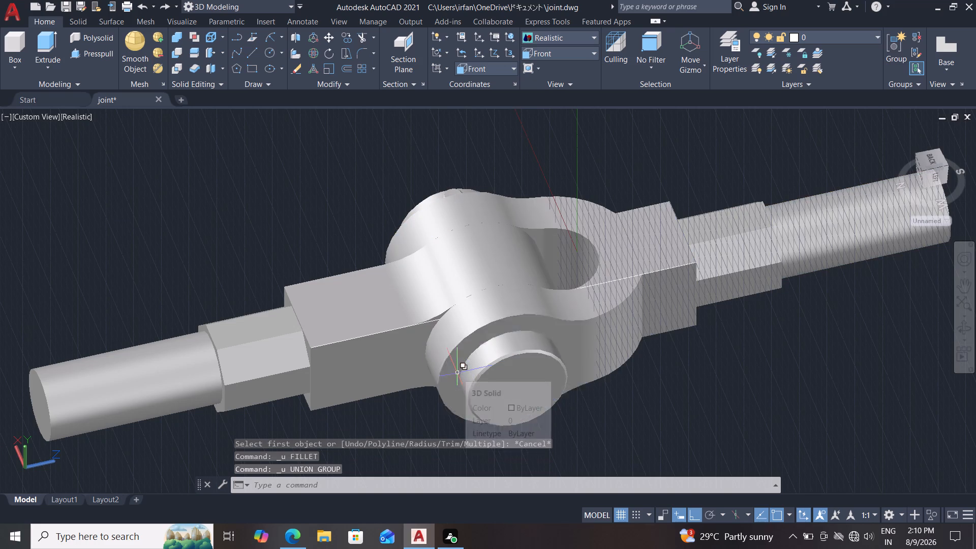
key("ctrl+z")
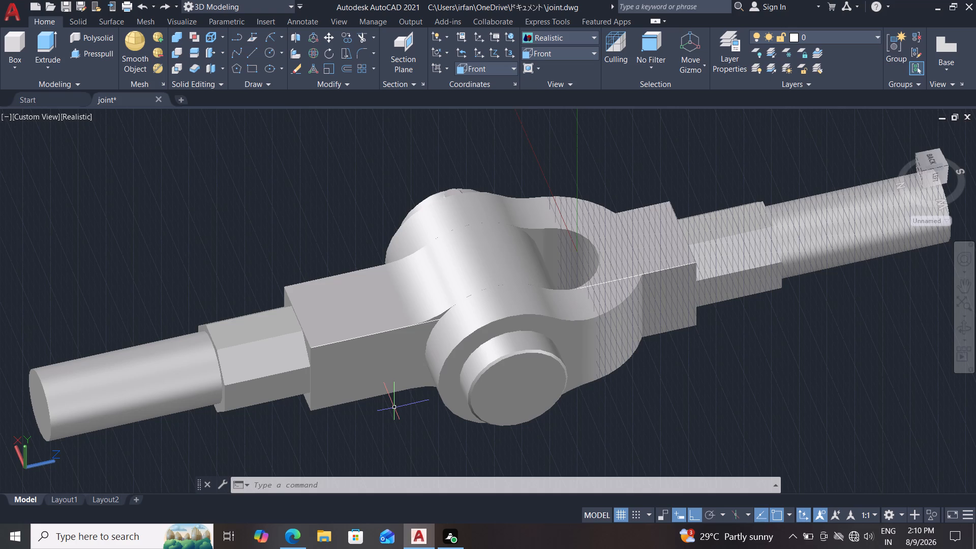
key("ctrl+z")
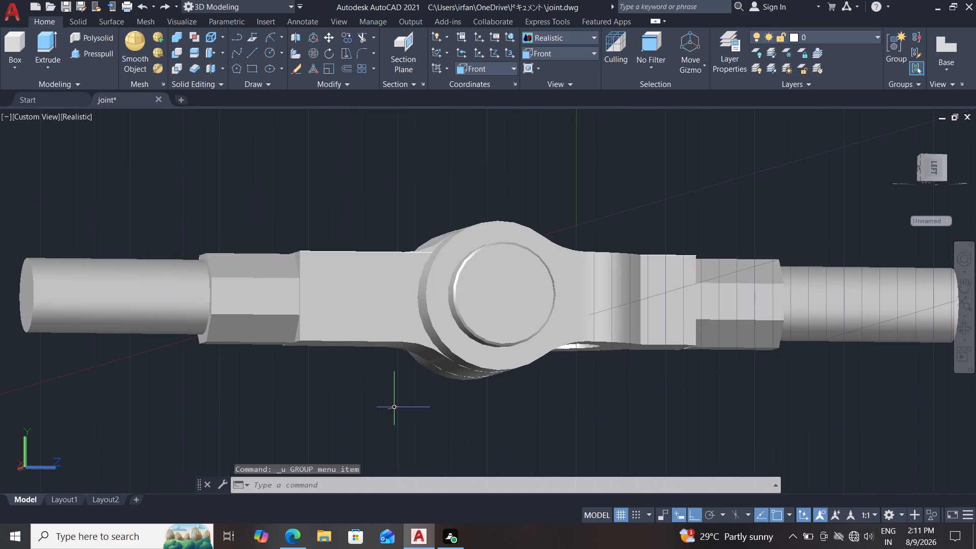
key("ctrl+z")
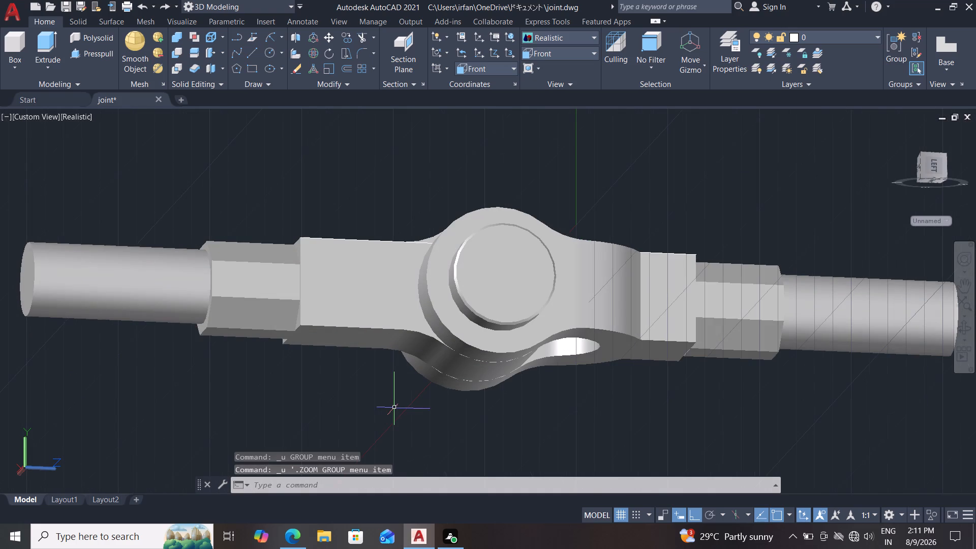
key("ctrl+z")
key("ctrl+z")
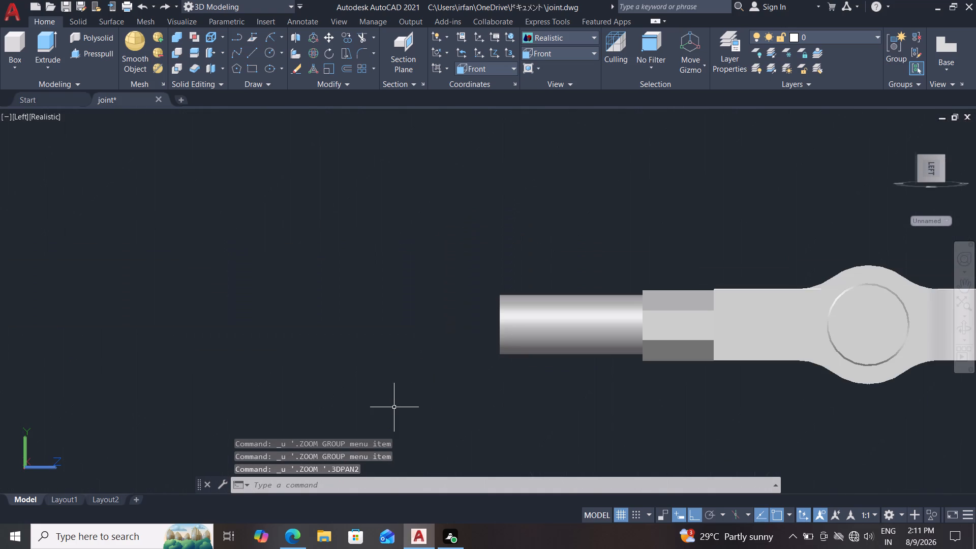
Check that the round rod, octagonal collar and eye rod are separate solids by selecting each, leaving nothing selected.
left_click(589, 317)
left_click(667, 323)
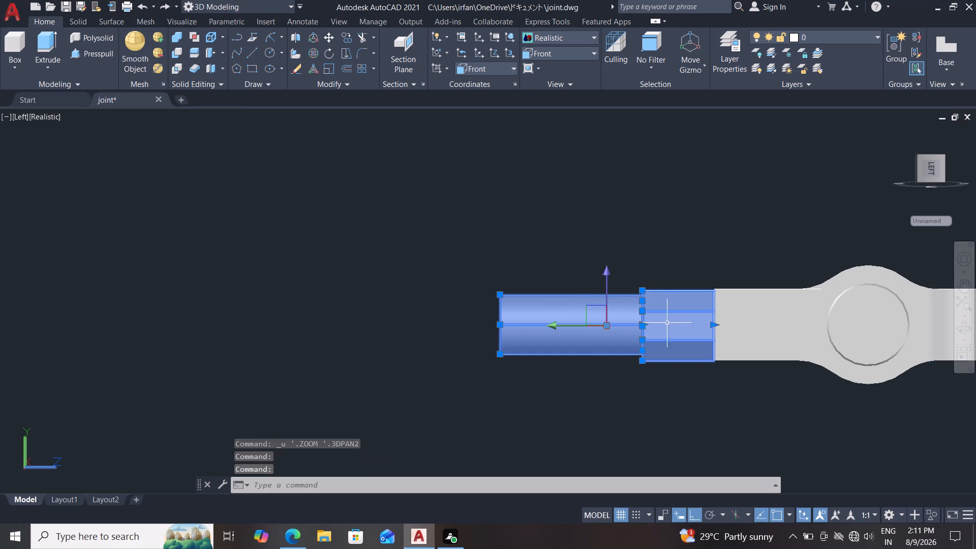
left_click(746, 323)
key("Escape")
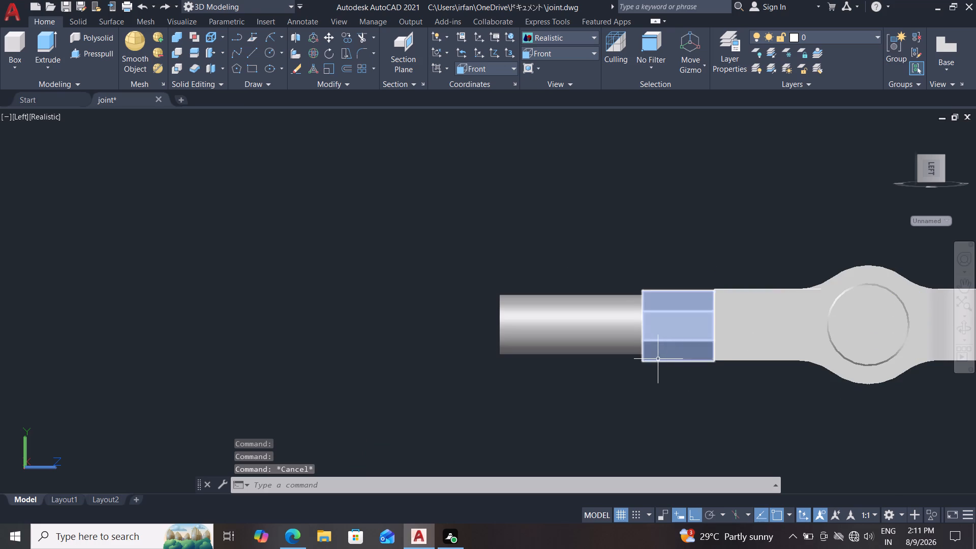
key("Escape")
key("grave")
key("Escape")
key("Escape")
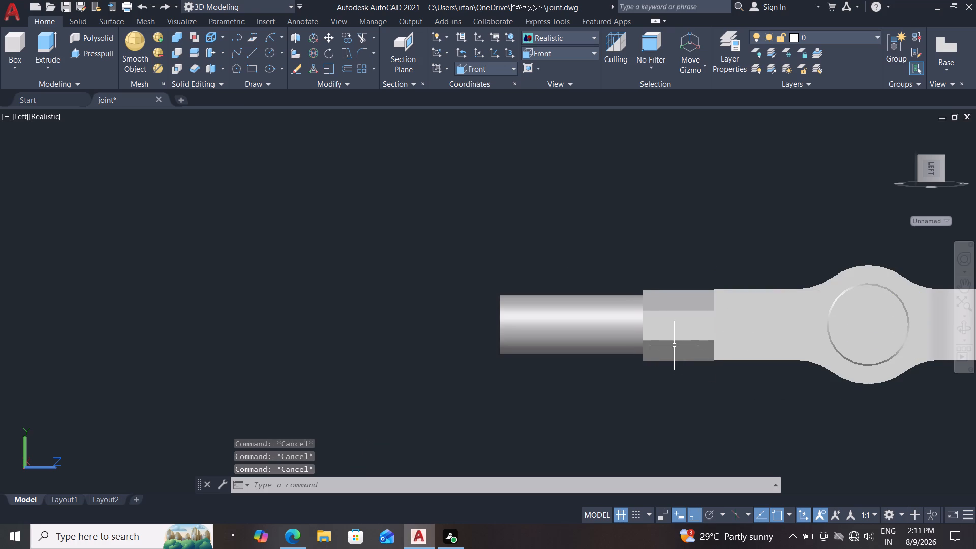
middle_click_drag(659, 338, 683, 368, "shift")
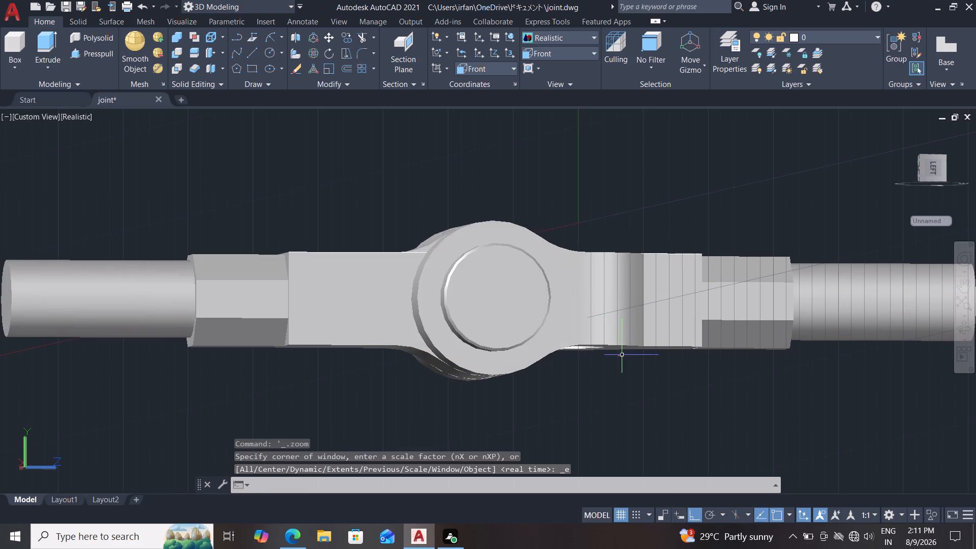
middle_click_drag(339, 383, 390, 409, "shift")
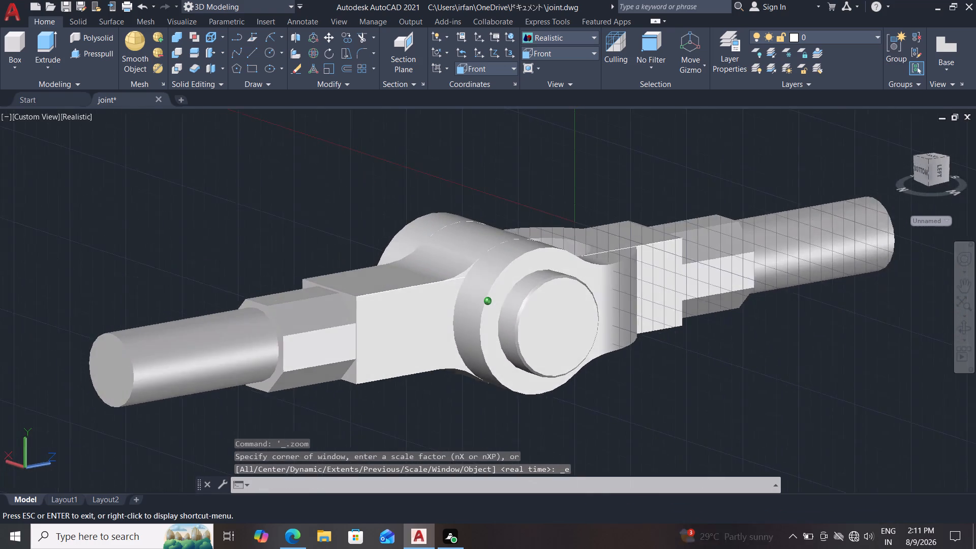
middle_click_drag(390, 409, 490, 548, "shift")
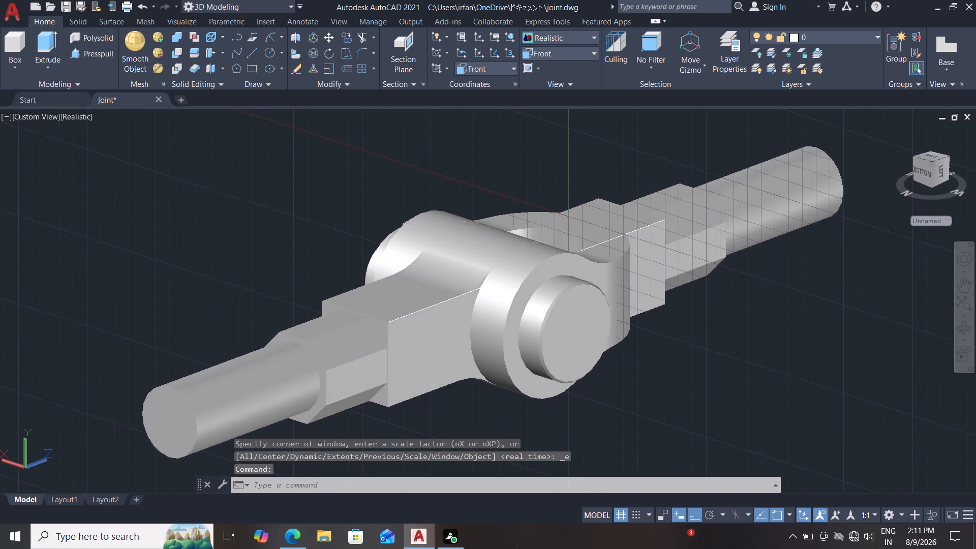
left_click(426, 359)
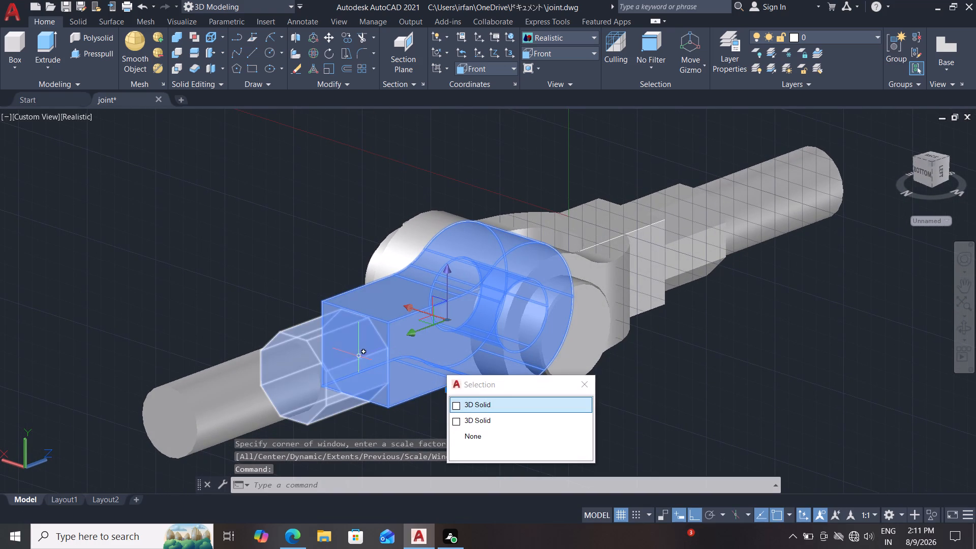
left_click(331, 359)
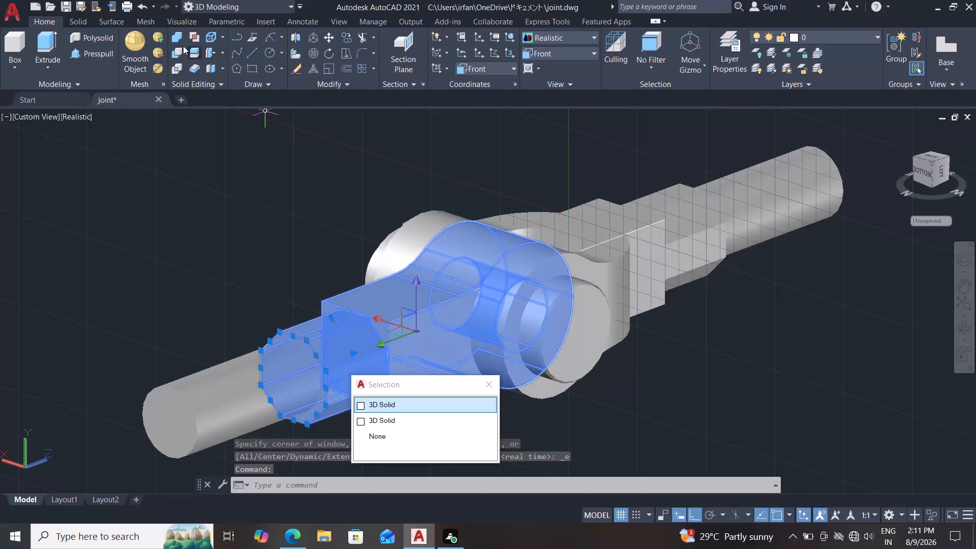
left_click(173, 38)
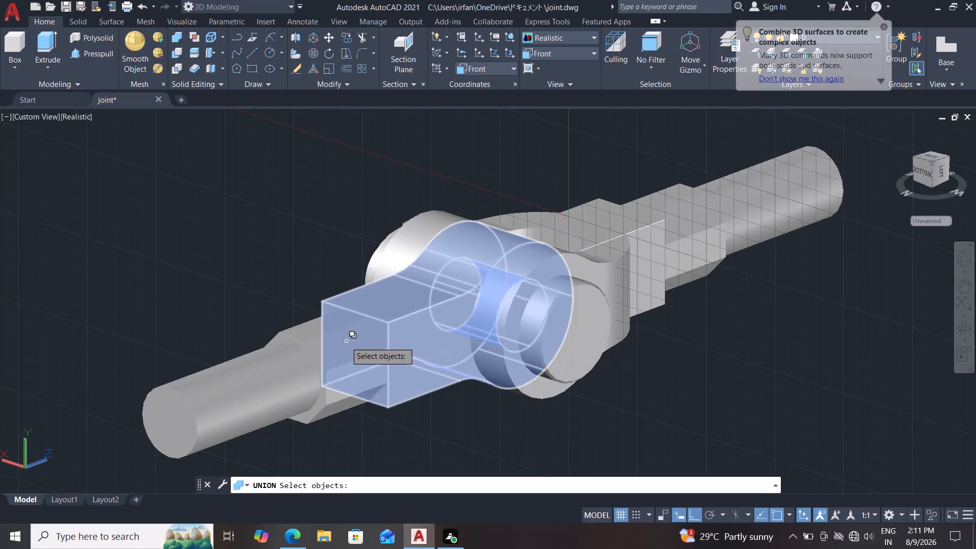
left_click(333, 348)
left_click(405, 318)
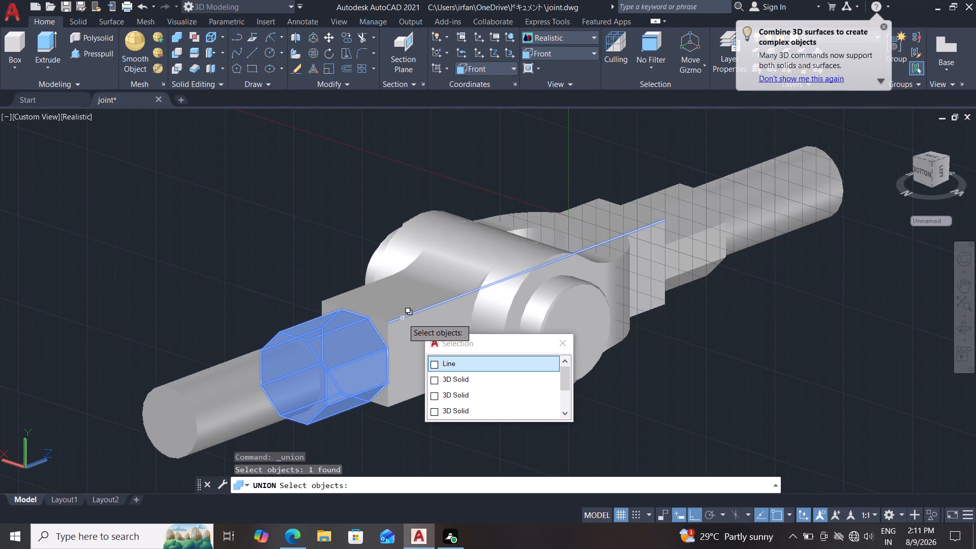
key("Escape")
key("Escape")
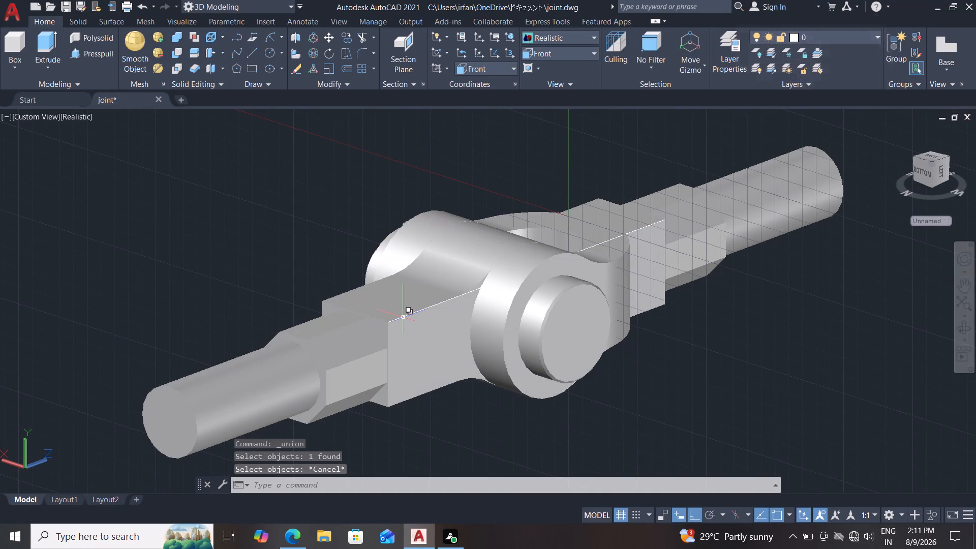
Union the eye rod with the octagonal collar at its square end, leaving the round rod as a separate solid.
left_click(174, 31)
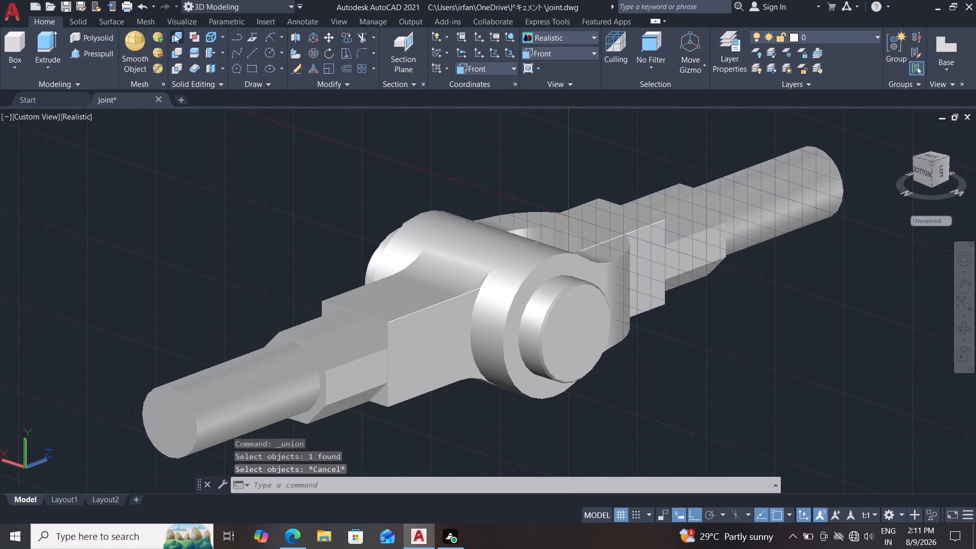
left_click(332, 347)
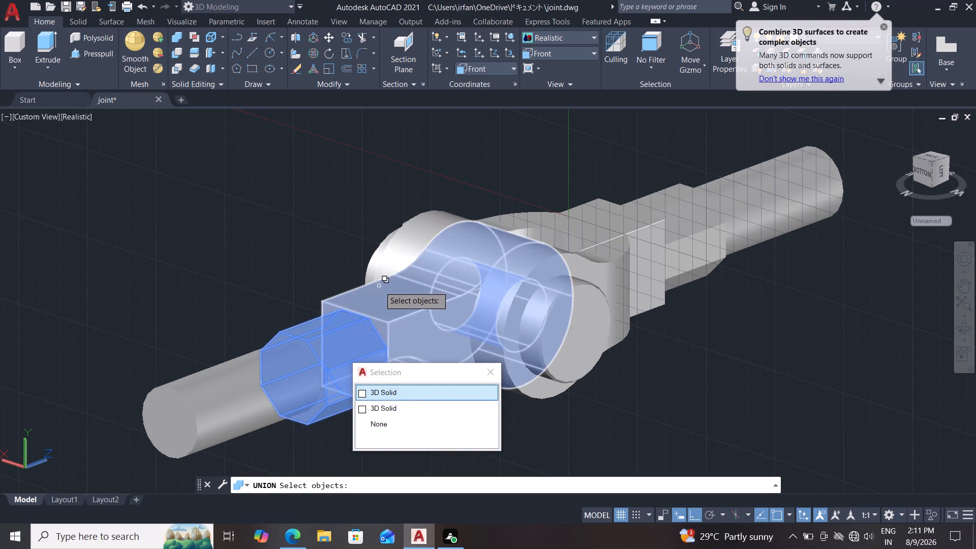
left_click(380, 290)
key("Return")
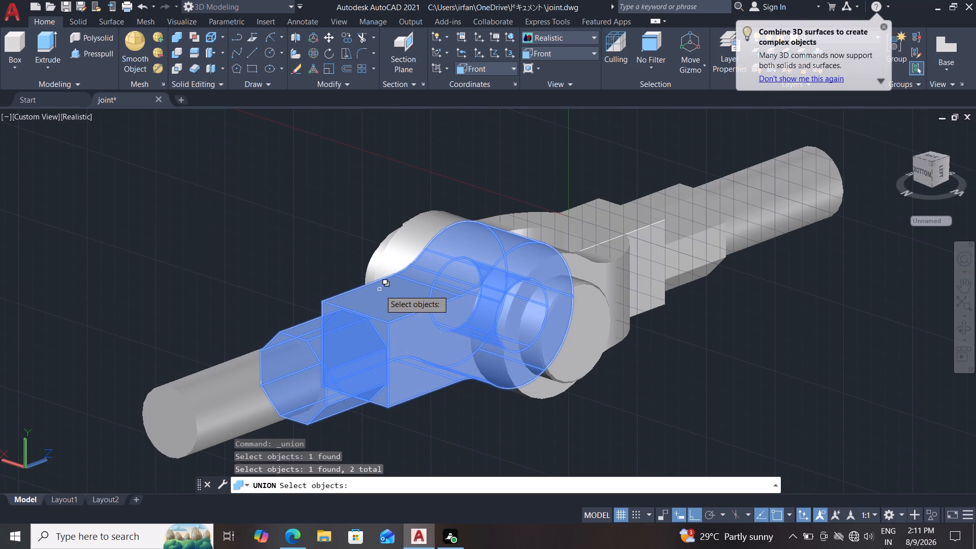
key("Return")
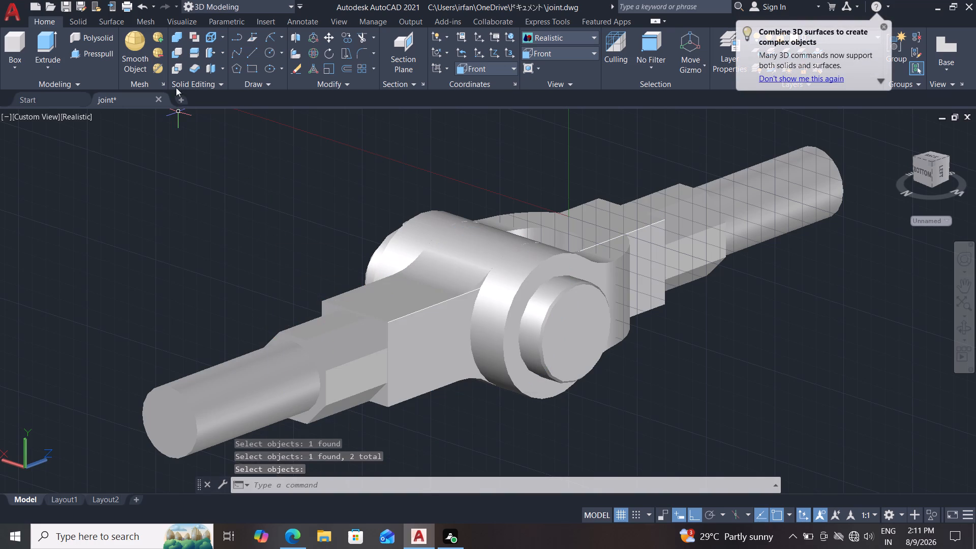
left_click(175, 38)
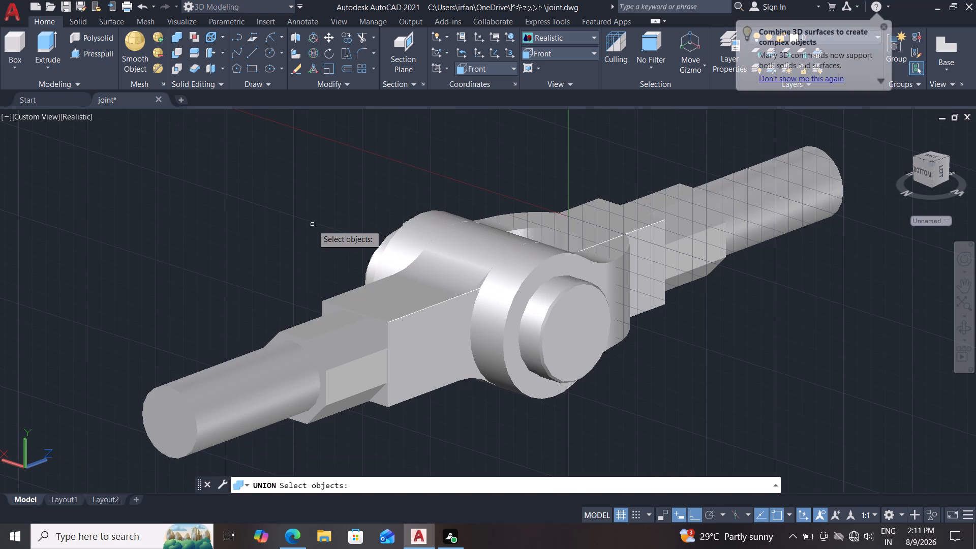
key("Escape")
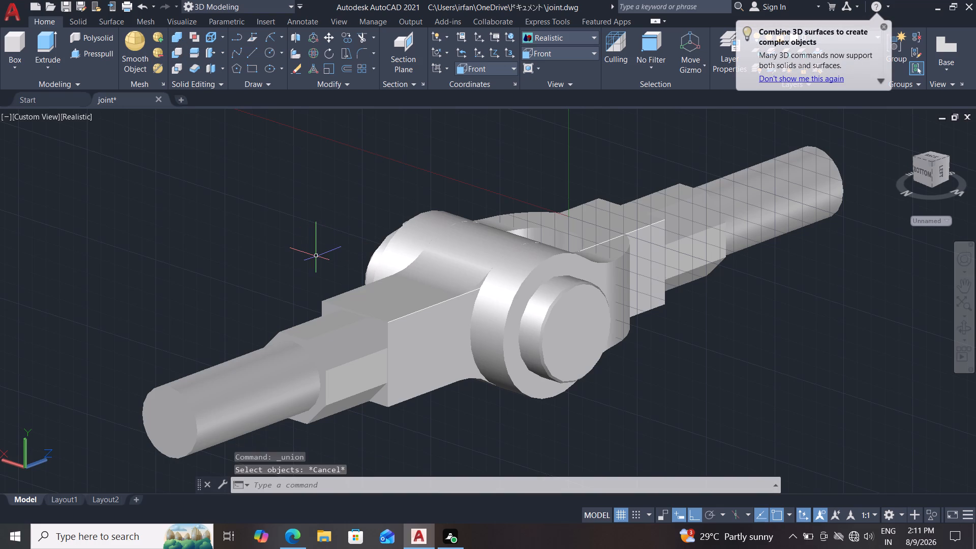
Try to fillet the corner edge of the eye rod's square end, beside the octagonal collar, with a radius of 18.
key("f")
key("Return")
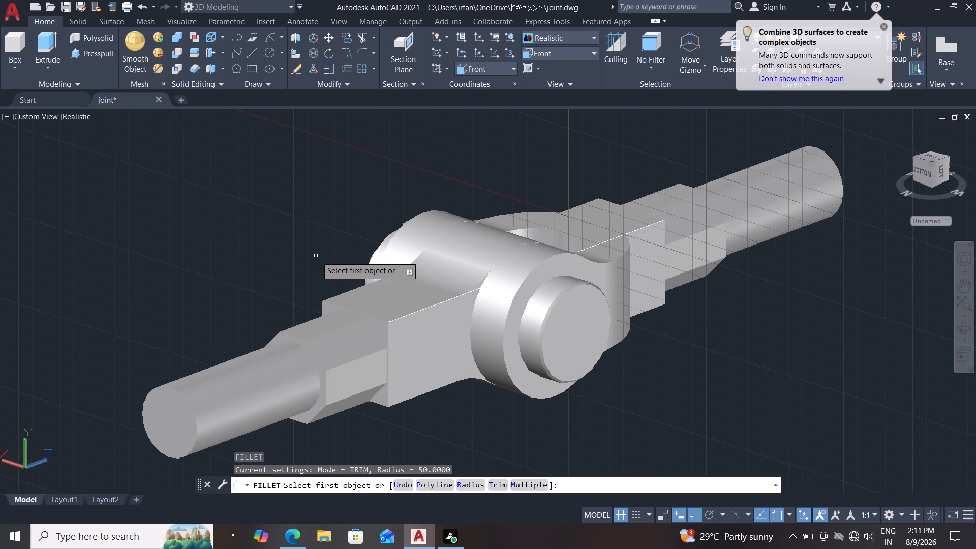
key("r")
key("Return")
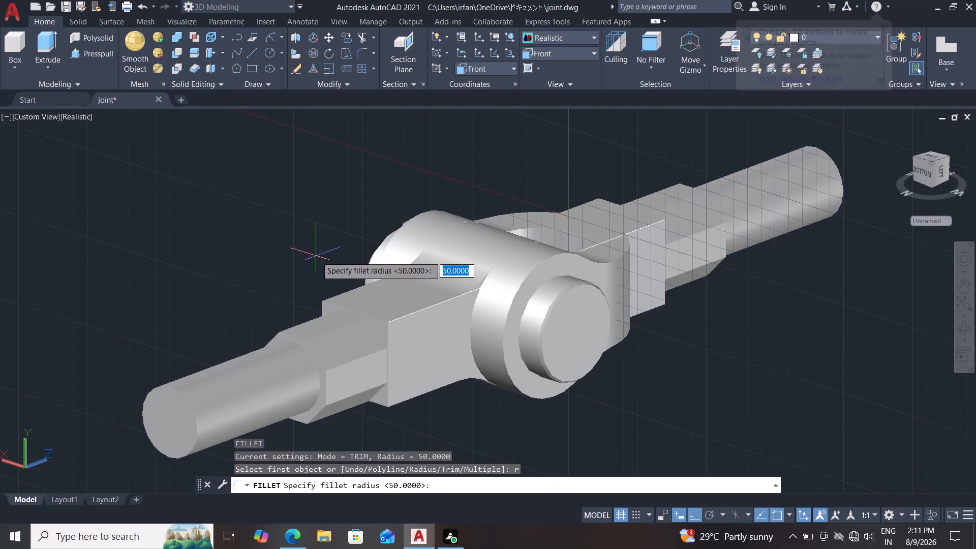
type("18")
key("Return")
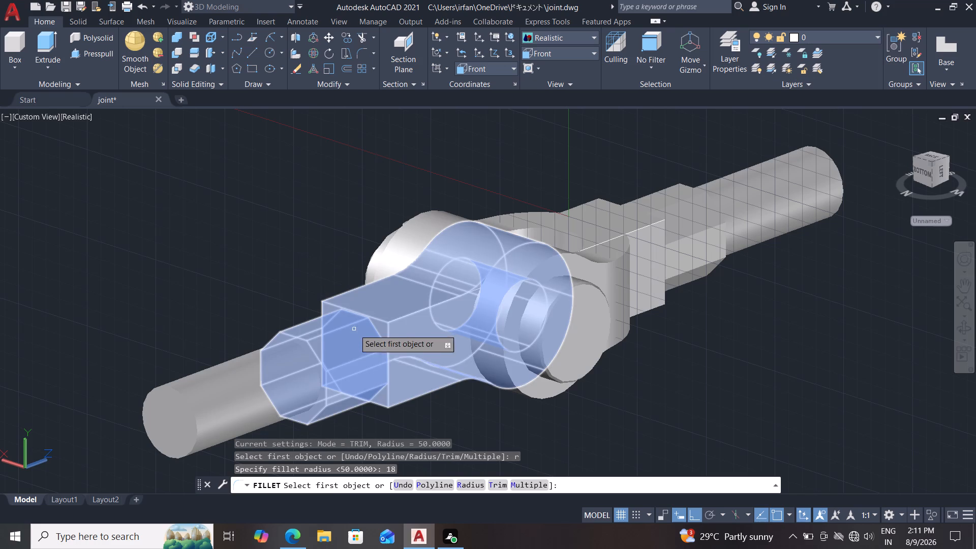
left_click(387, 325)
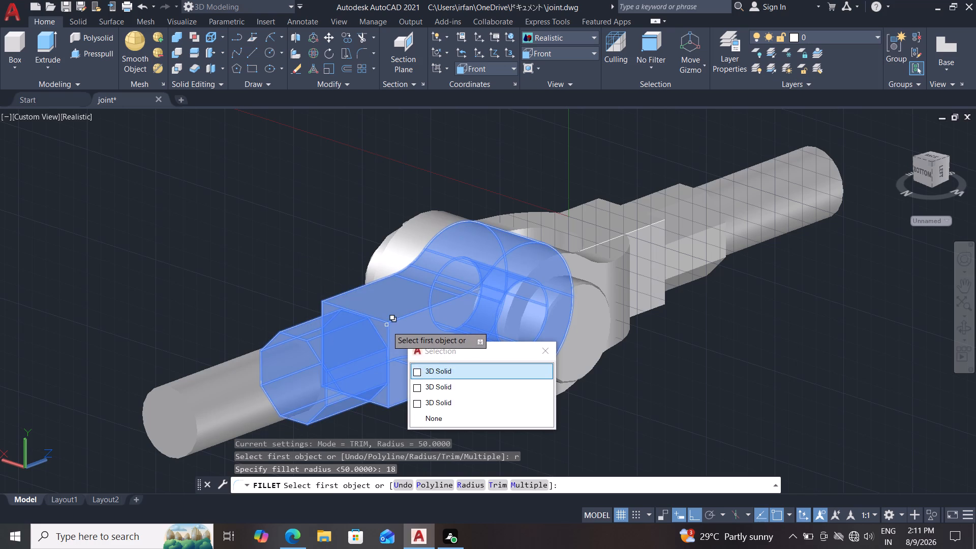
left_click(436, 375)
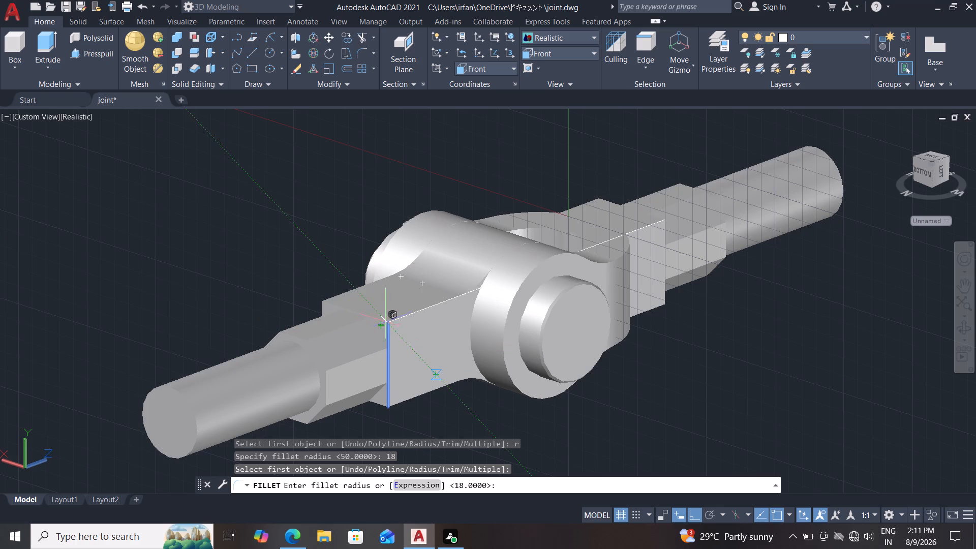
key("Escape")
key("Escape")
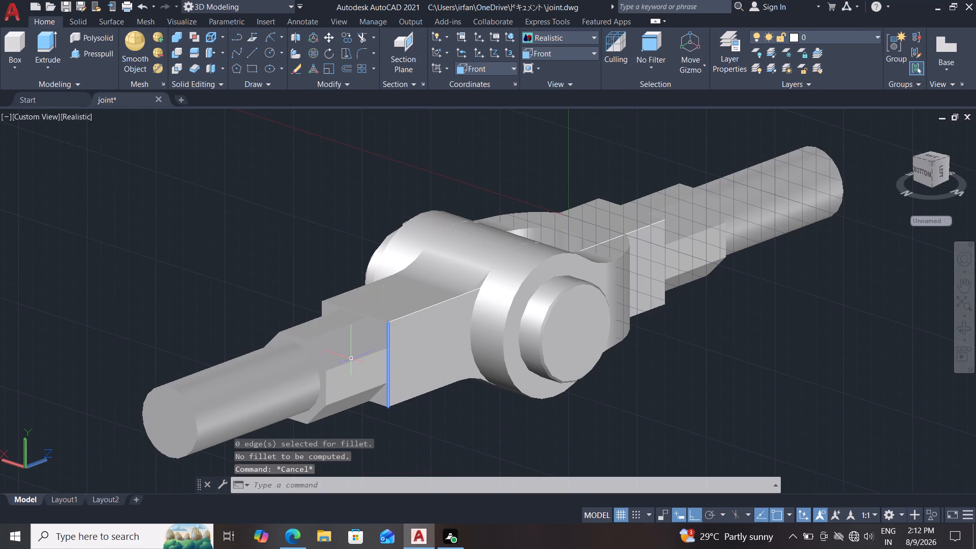
Undo the recent operations back past the union that joined the eye rod with the octagonal collar.
key("ctrl+z")
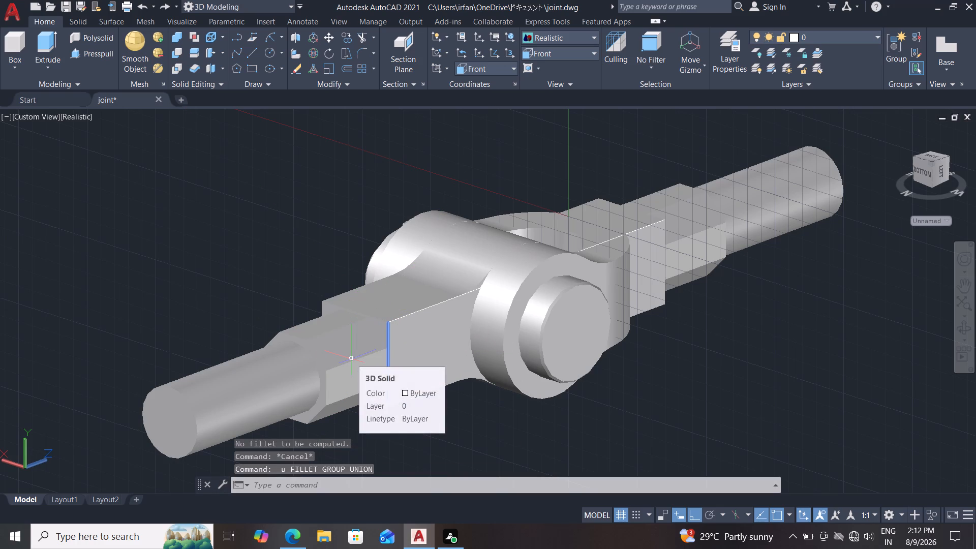
key("Escape")
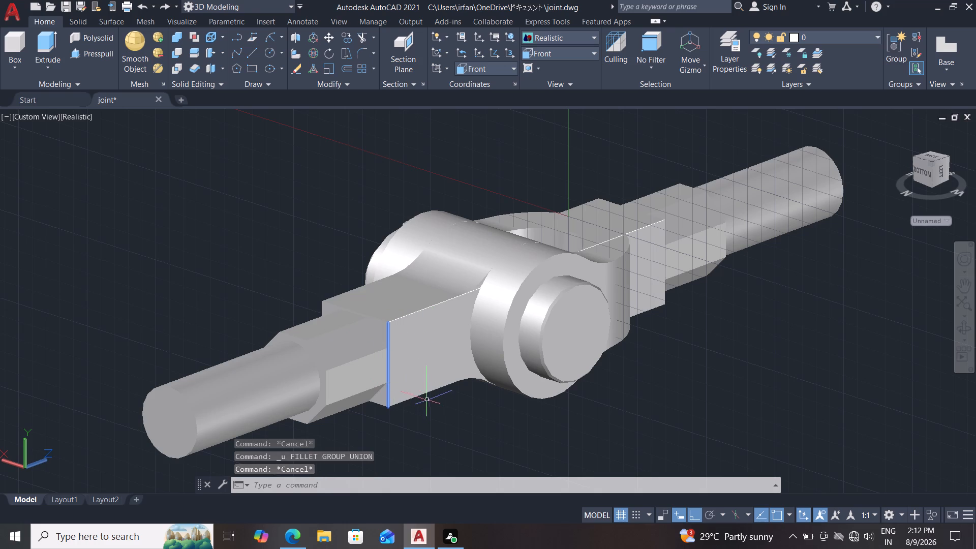
middle_click_drag(427, 399, 453, 378, "shift")
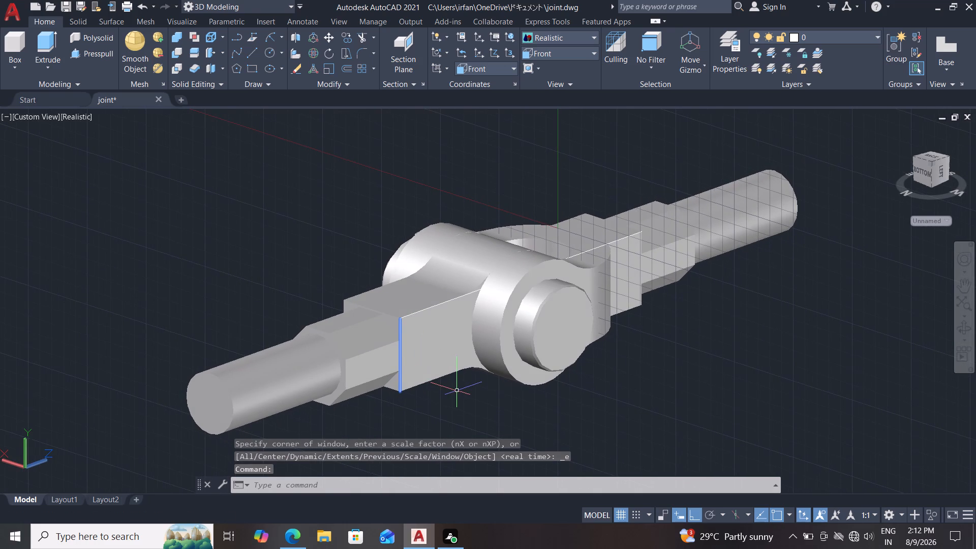
middle_click_drag(457, 391, 498, 380, "shift")
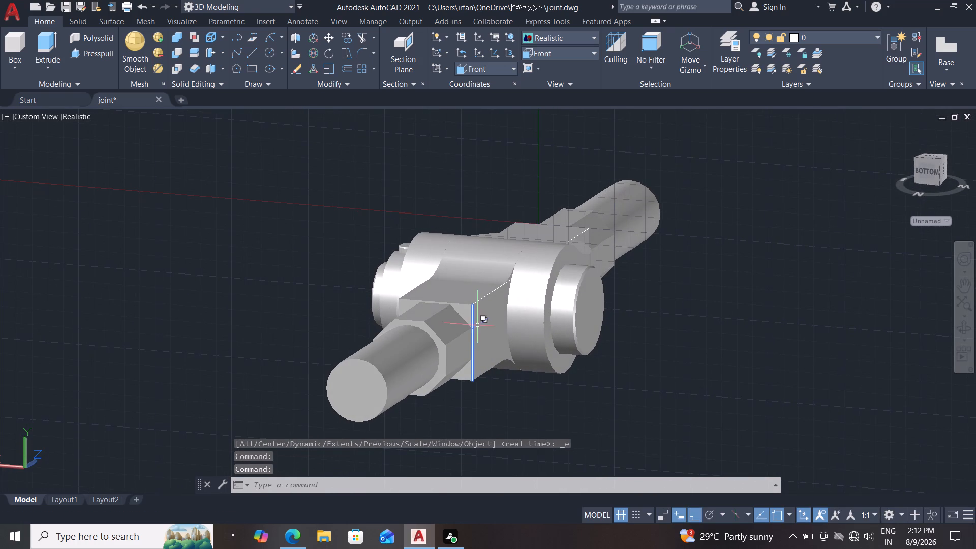
left_click(464, 313)
key("Escape")
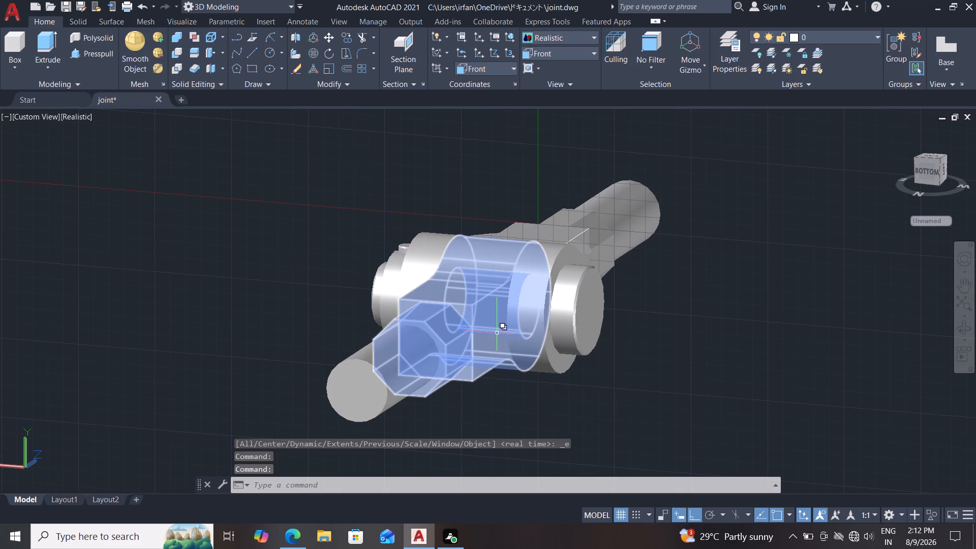
key("ctrl+z")
key("ctrl+z")
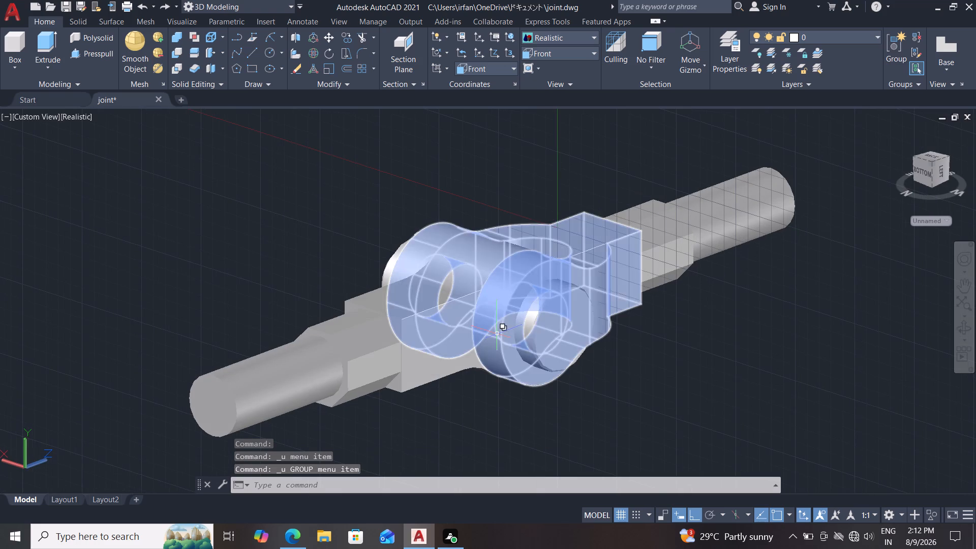
key("ctrl+z")
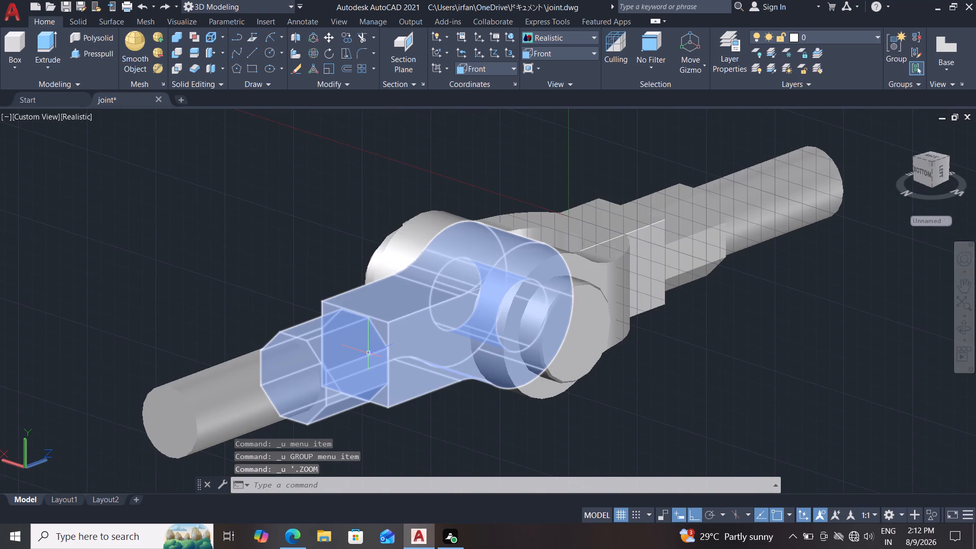
key("ctrl+z")
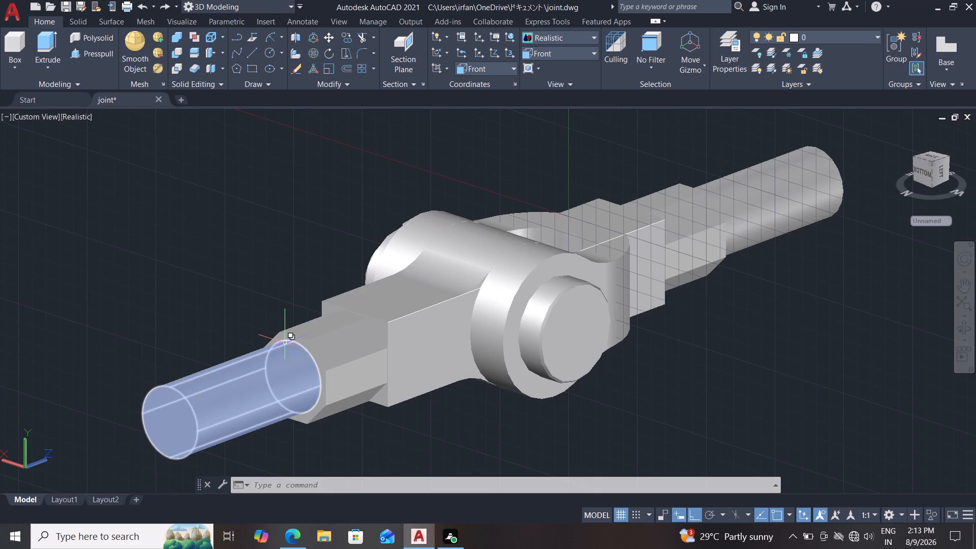
Union the eye rod, its octagonal collar and the round rod into a single solid.
left_click(175, 37)
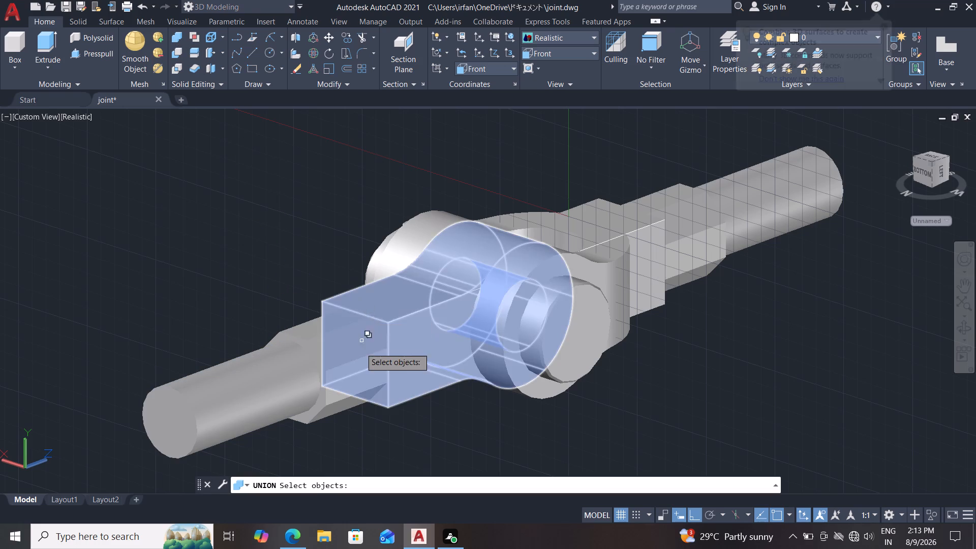
left_click(390, 326)
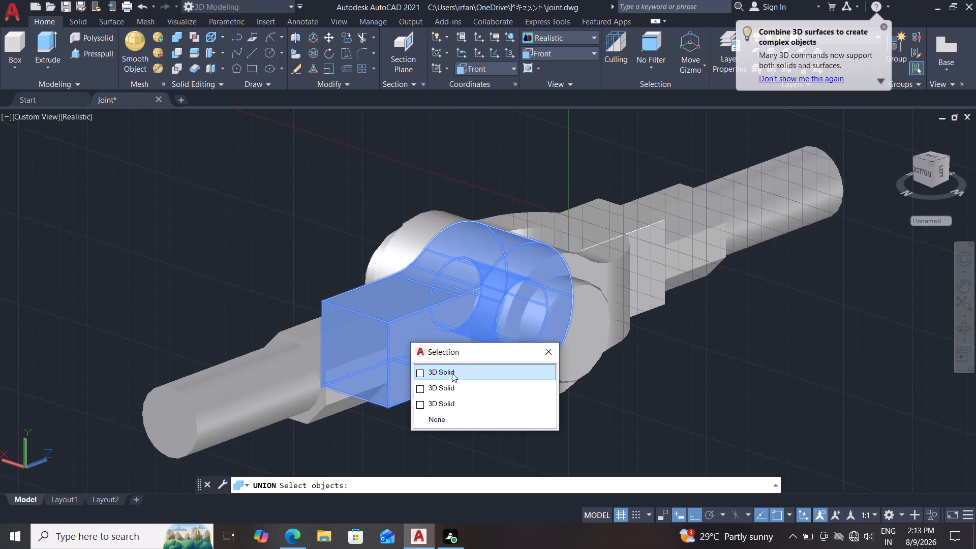
left_click(452, 373)
left_click(431, 369)
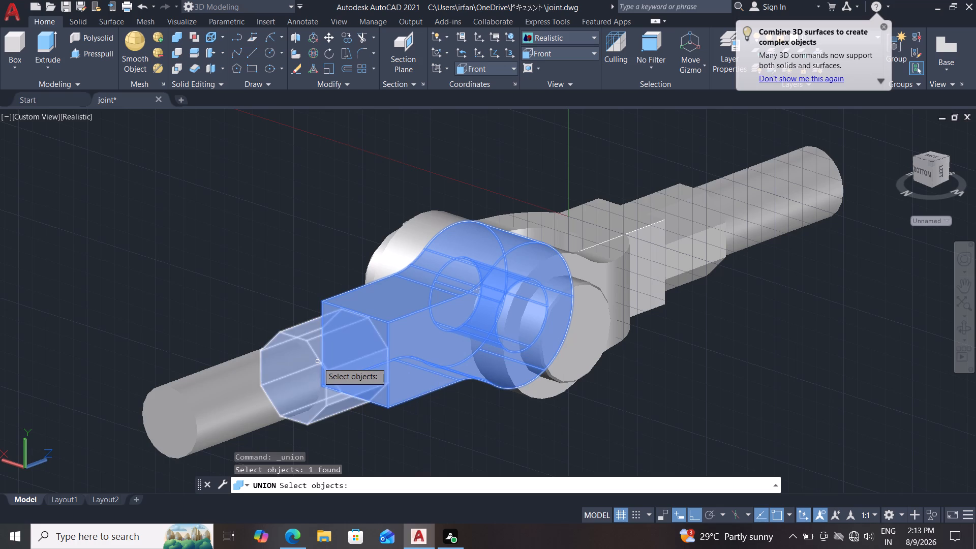
left_click(318, 362)
left_click(237, 381)
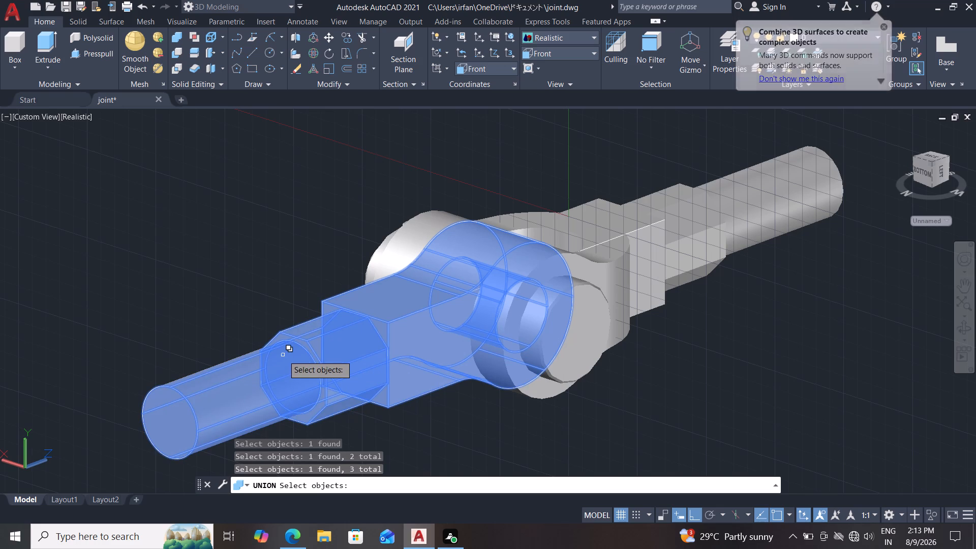
key("Return")
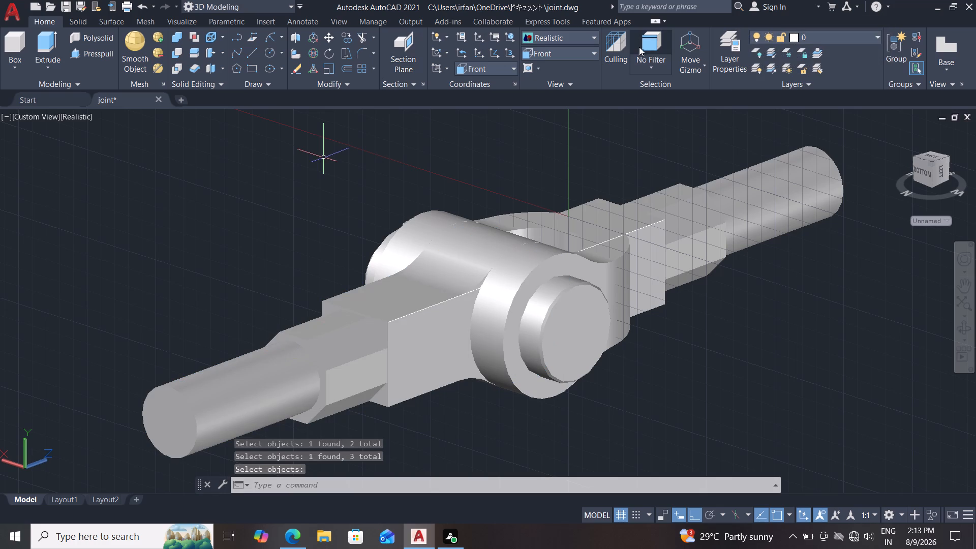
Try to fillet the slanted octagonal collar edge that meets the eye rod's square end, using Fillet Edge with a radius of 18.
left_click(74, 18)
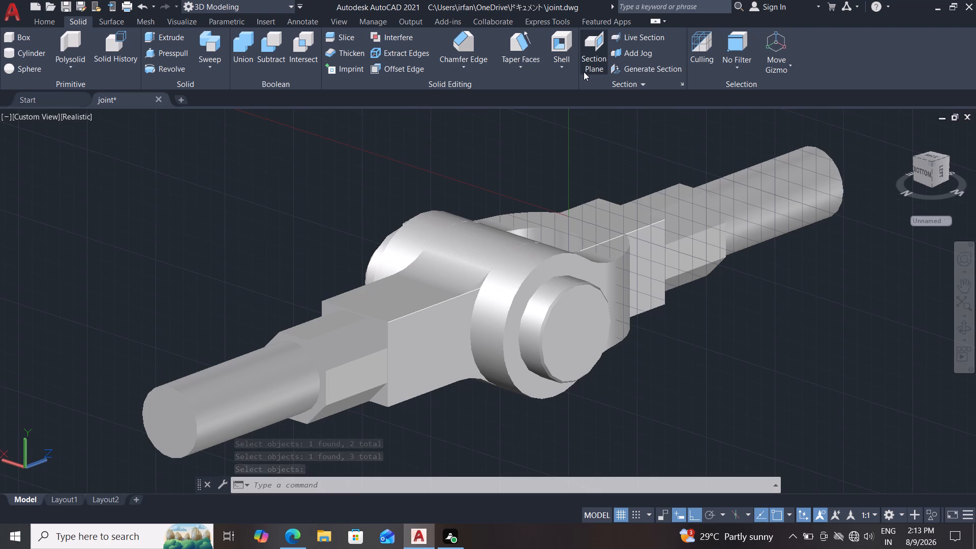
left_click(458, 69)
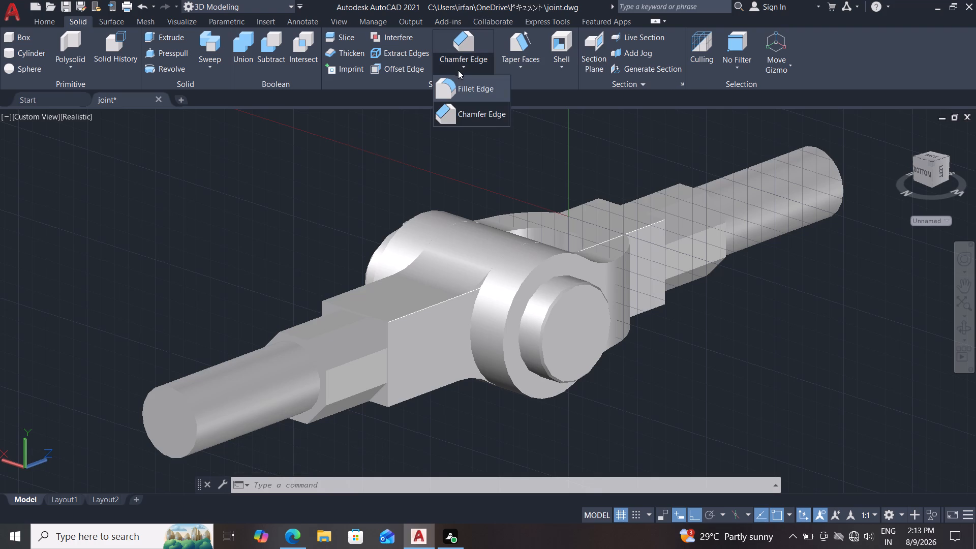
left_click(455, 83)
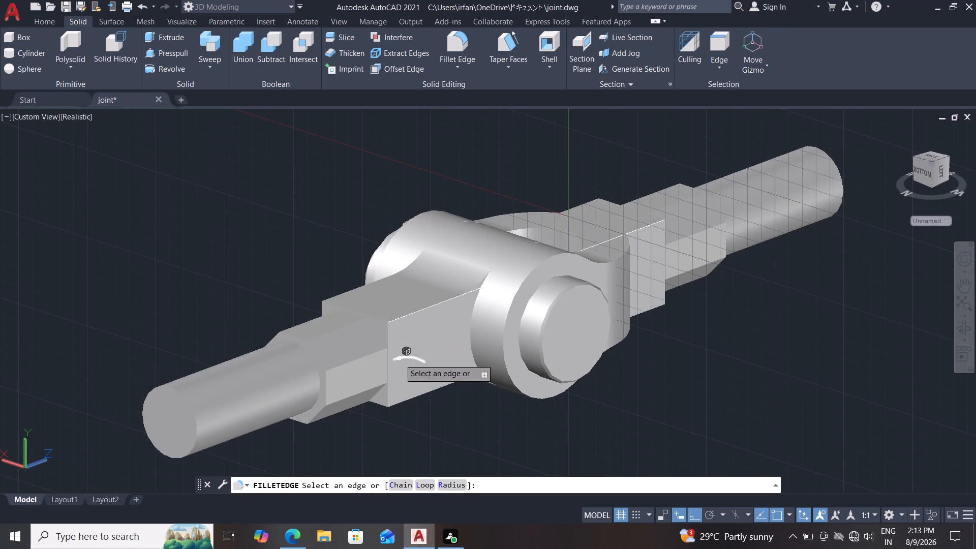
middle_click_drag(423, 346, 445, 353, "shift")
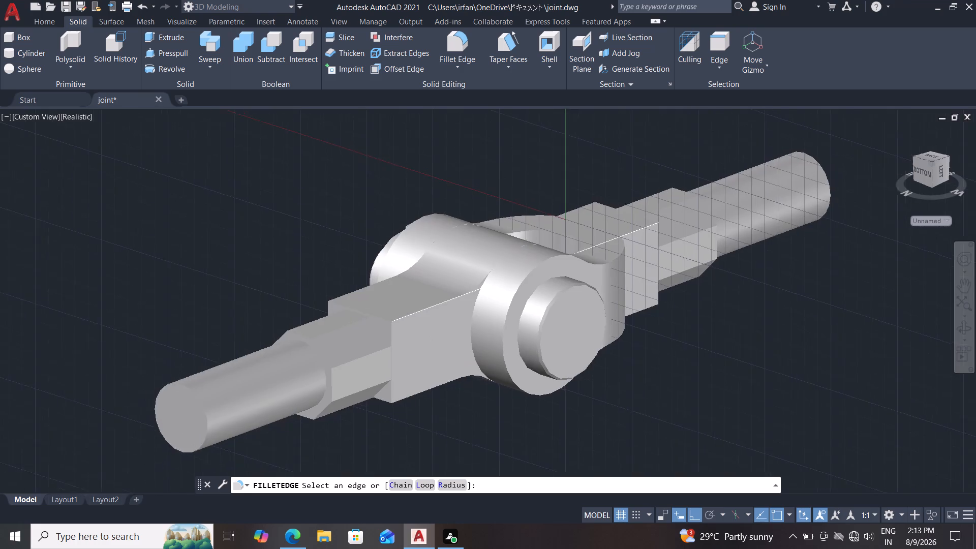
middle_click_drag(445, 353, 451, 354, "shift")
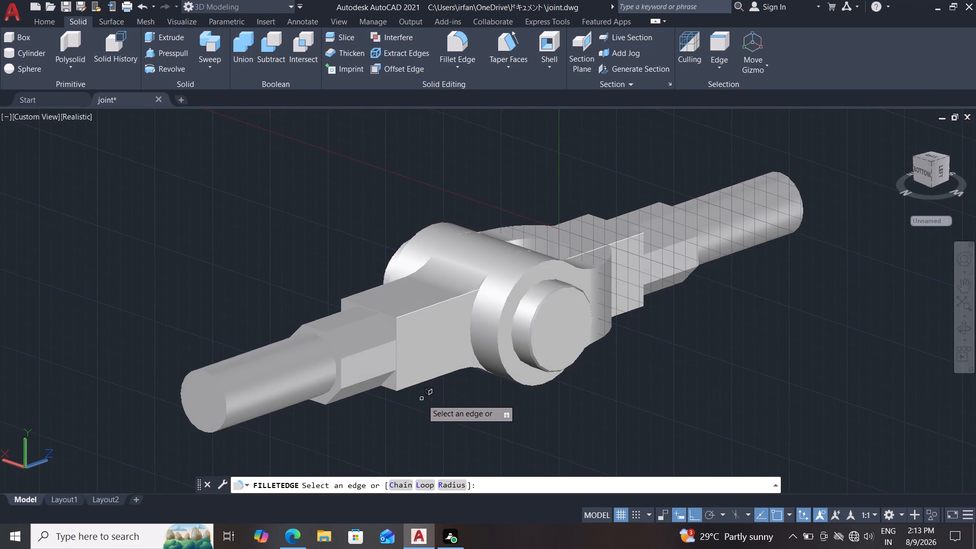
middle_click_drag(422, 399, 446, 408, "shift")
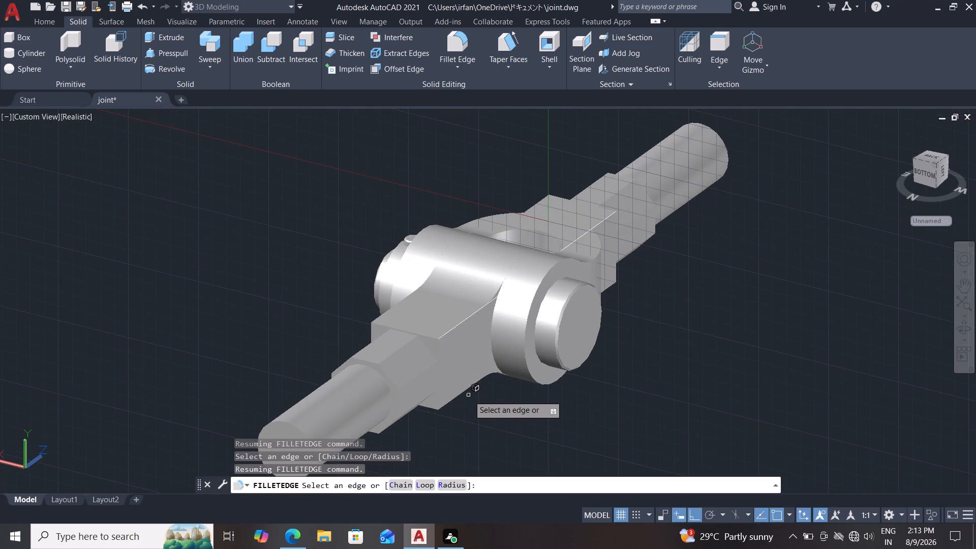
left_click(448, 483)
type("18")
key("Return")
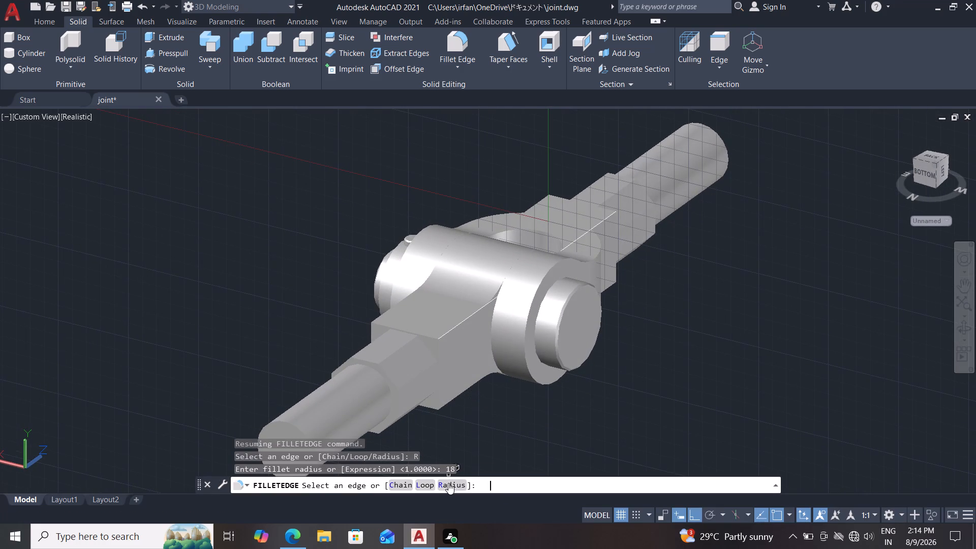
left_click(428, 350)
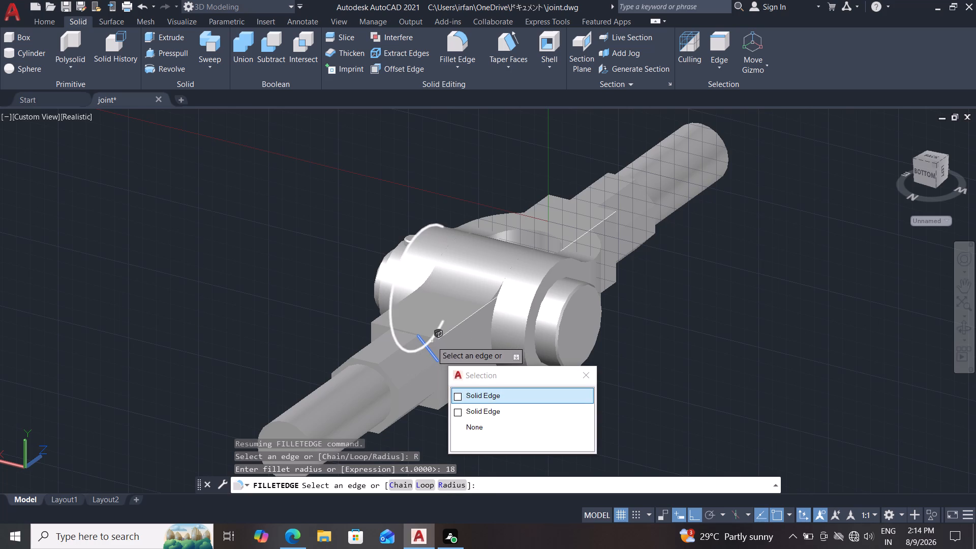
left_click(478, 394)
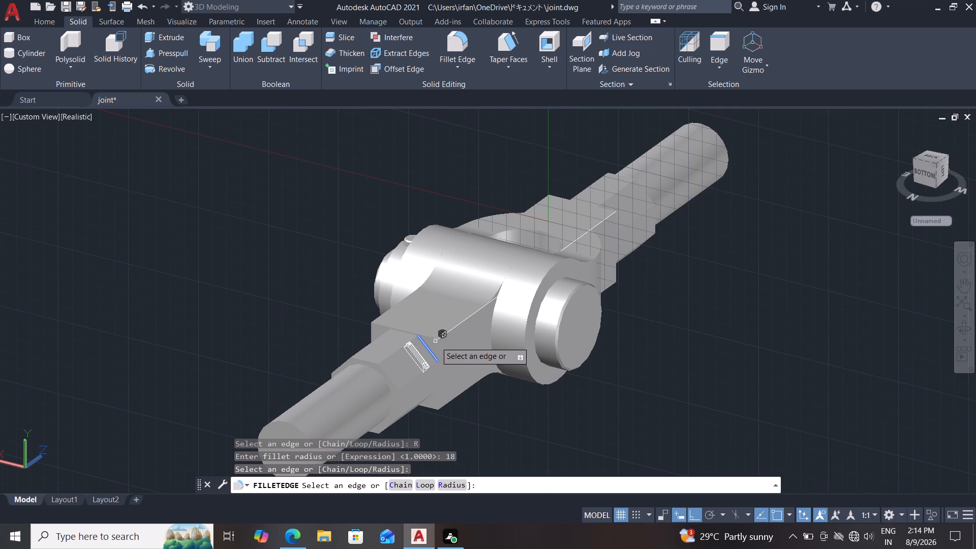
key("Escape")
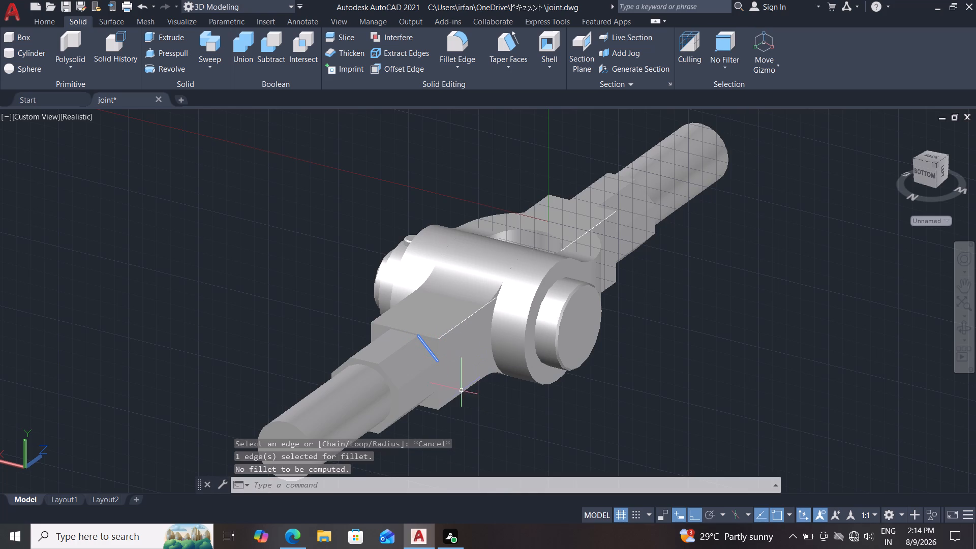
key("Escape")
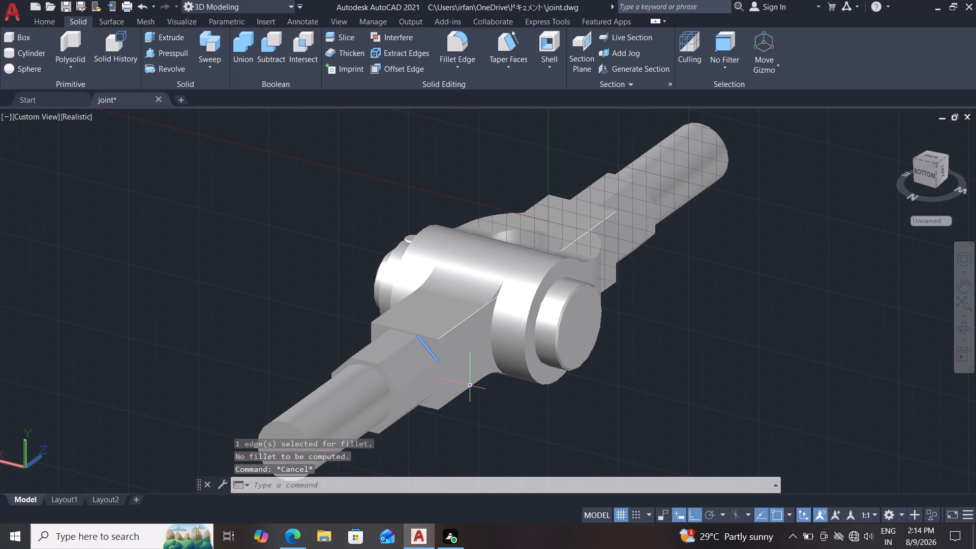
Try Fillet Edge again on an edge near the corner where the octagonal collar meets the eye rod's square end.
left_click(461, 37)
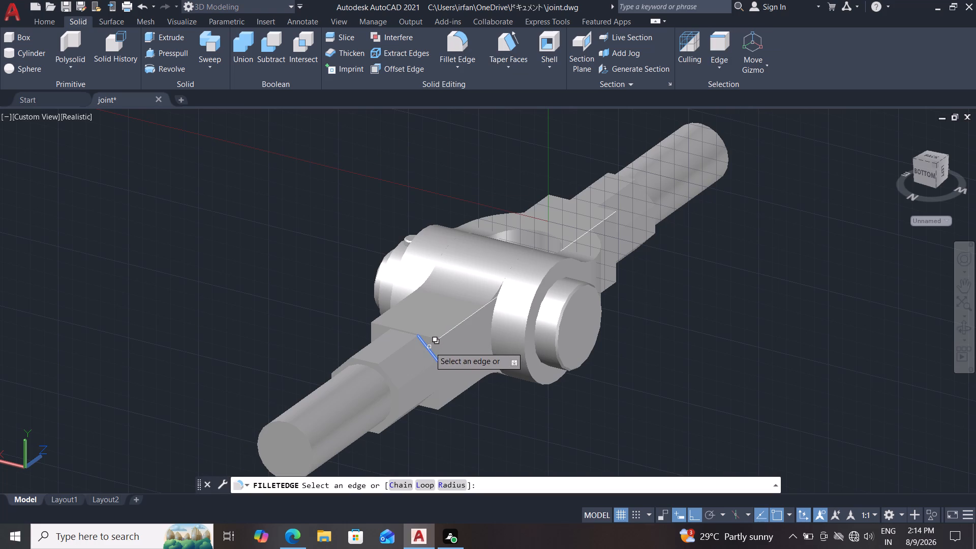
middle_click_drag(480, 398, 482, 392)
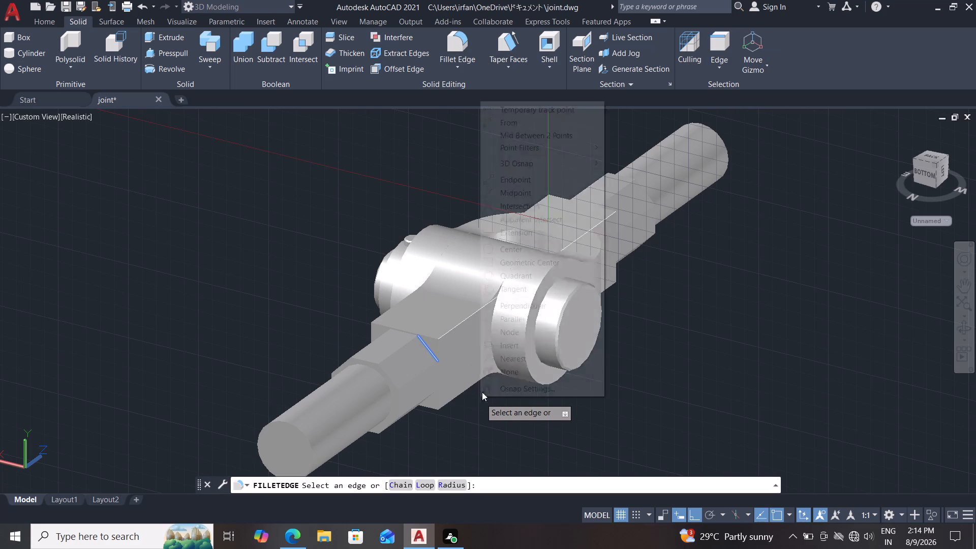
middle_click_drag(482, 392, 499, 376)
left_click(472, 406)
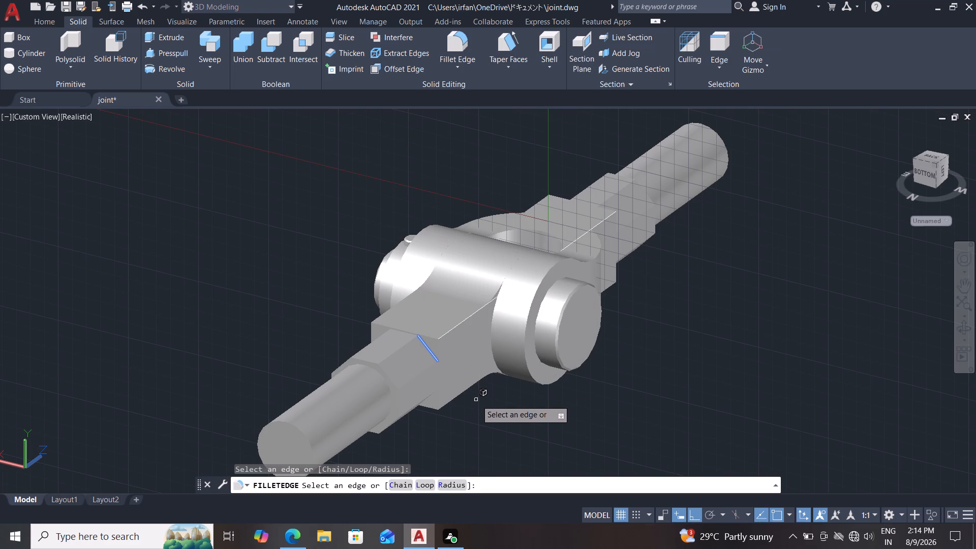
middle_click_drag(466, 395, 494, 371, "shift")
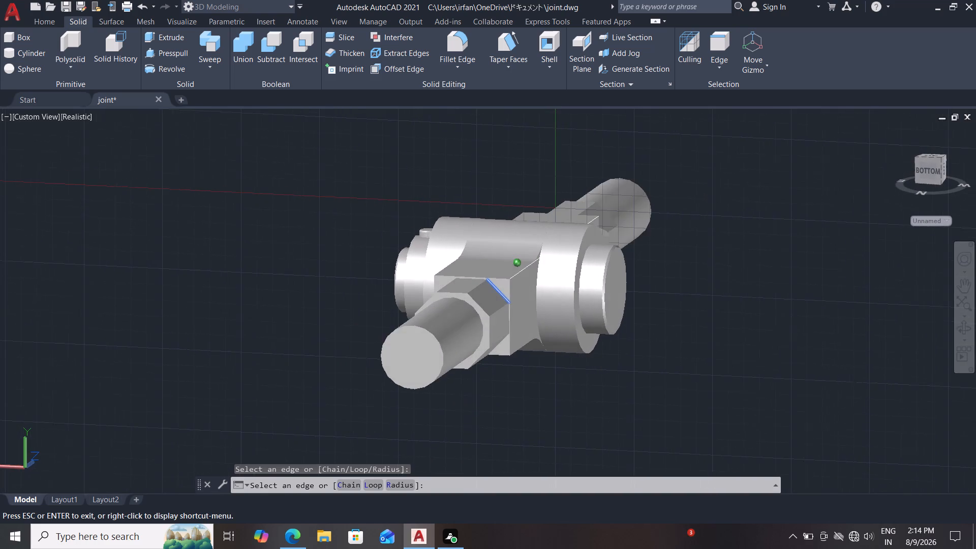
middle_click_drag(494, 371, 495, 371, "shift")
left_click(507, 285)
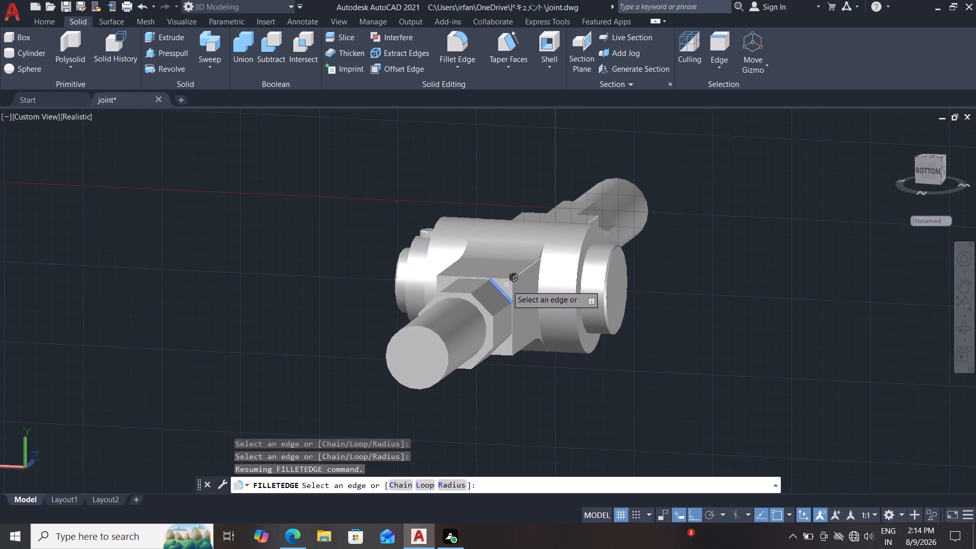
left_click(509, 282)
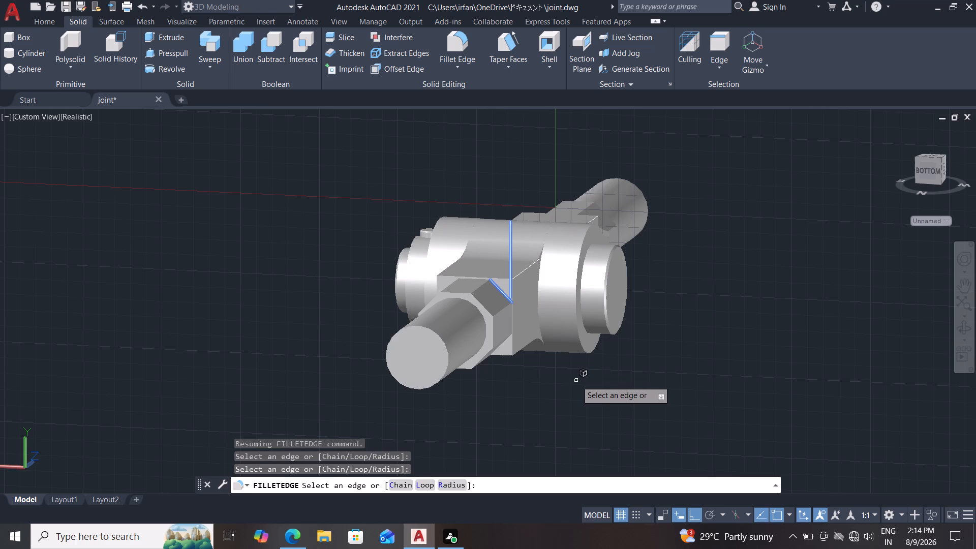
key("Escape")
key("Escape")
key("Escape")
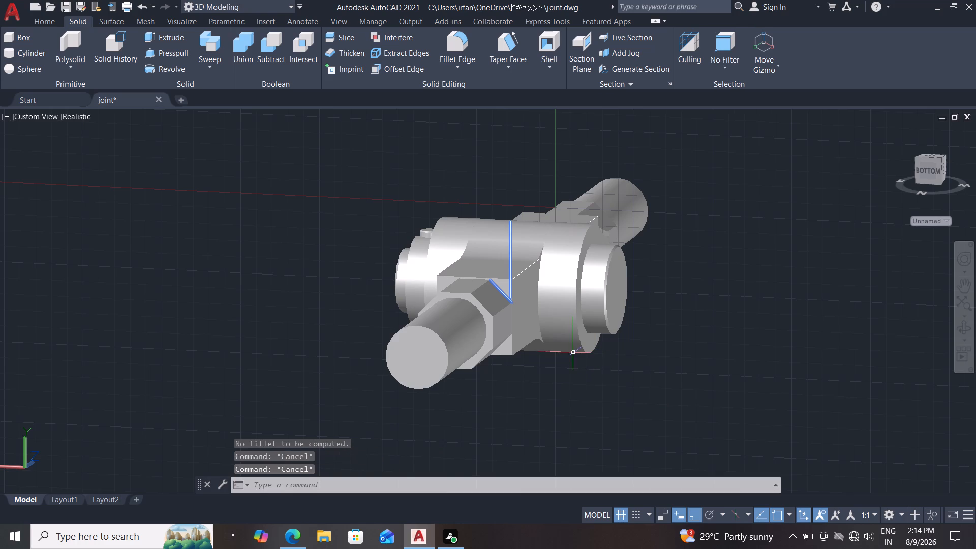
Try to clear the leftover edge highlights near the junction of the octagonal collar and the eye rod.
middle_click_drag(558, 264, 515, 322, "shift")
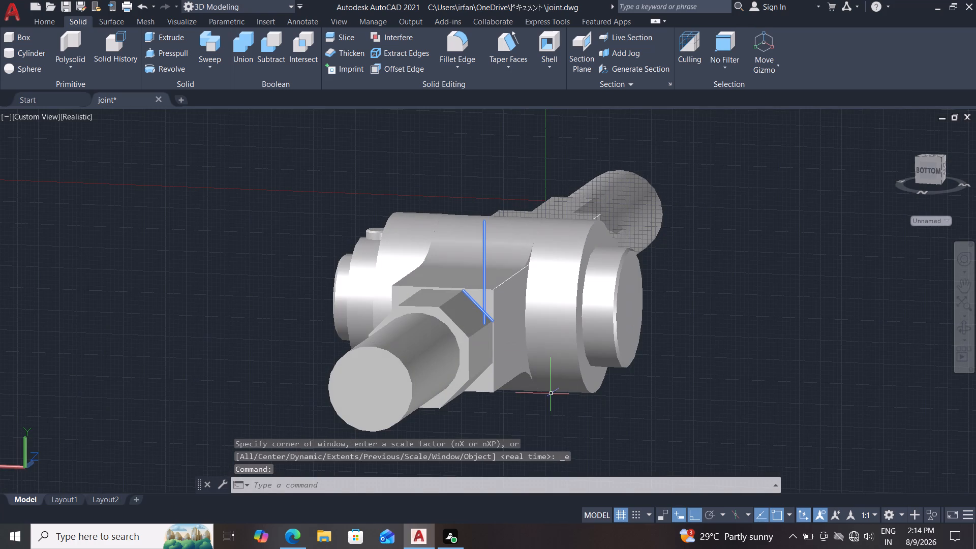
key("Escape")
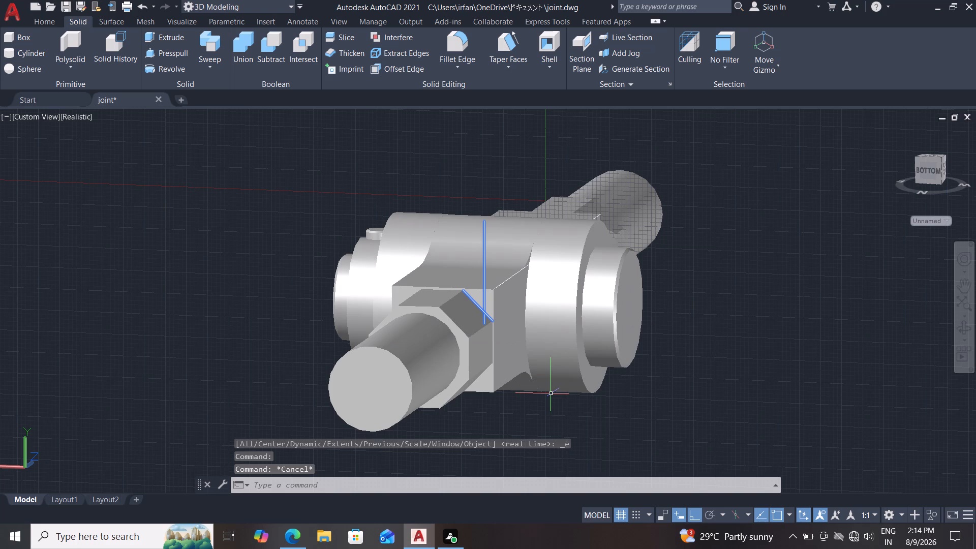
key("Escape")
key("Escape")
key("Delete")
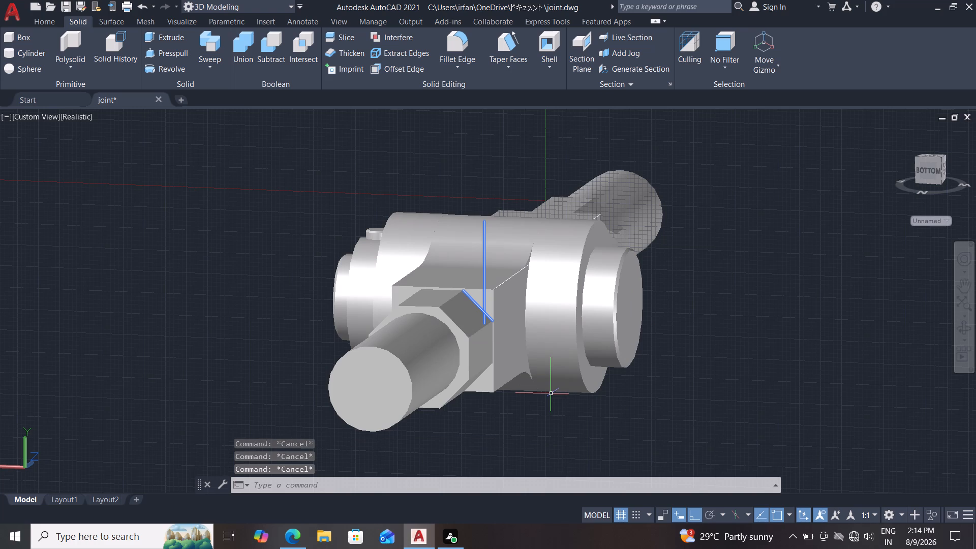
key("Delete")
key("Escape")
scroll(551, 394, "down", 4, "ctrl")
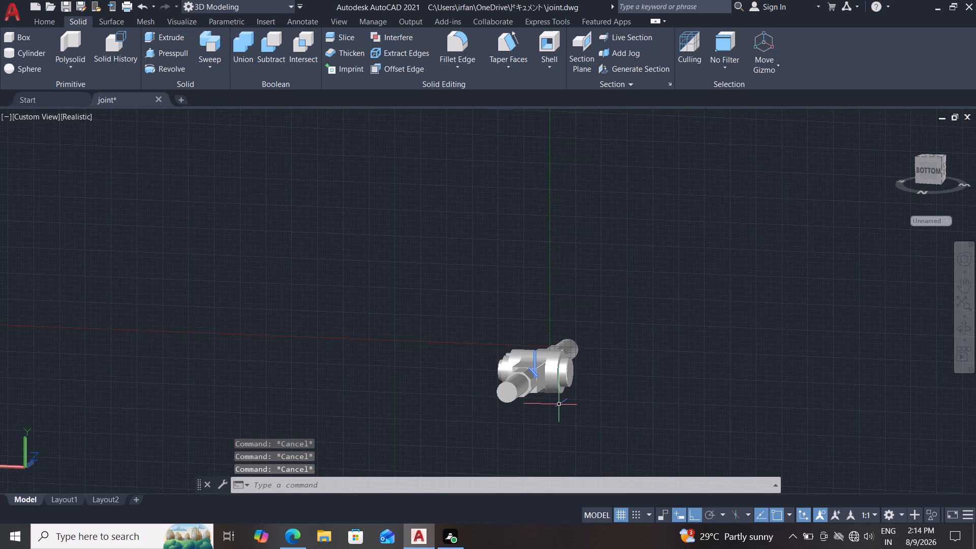
Examine the knuckle joint from several sides around the highlighted edges on the fork and the octagonal collar.
middle_click_drag(559, 405, 529, 394, "shift")
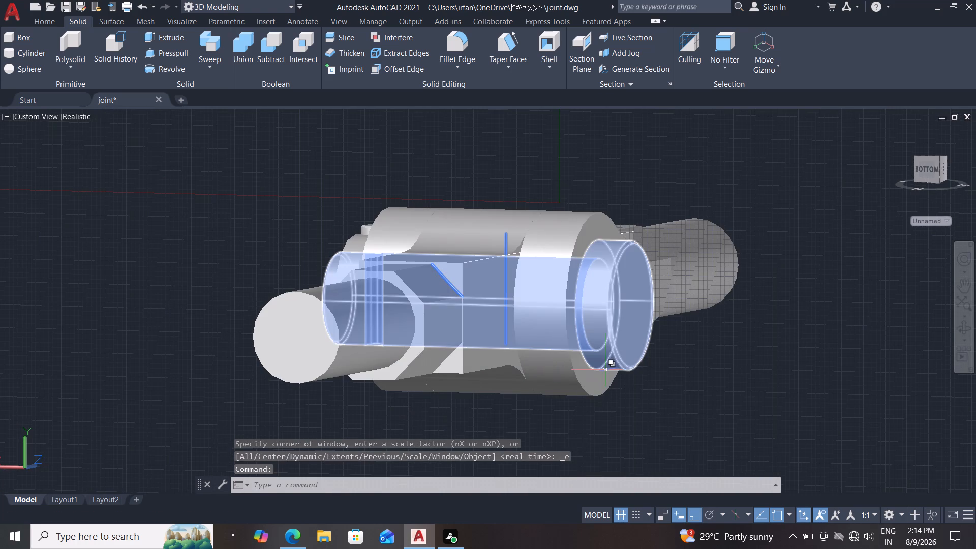
middle_click_drag(660, 385, 621, 389)
middle_click_drag(648, 351, 648, 351, "shift")
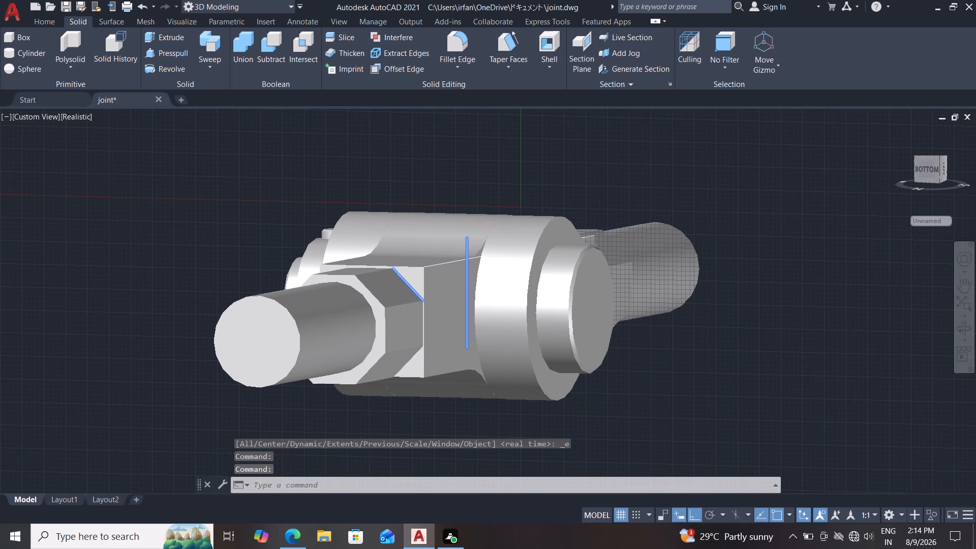
middle_click_drag(648, 351, 614, 356, "shift")
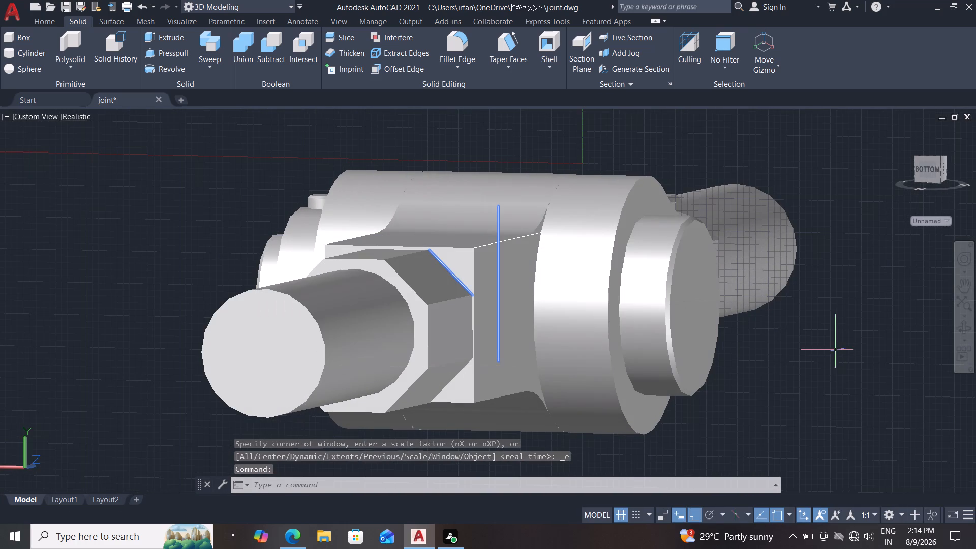
middle_click_drag(813, 344, 728, 408, "shift")
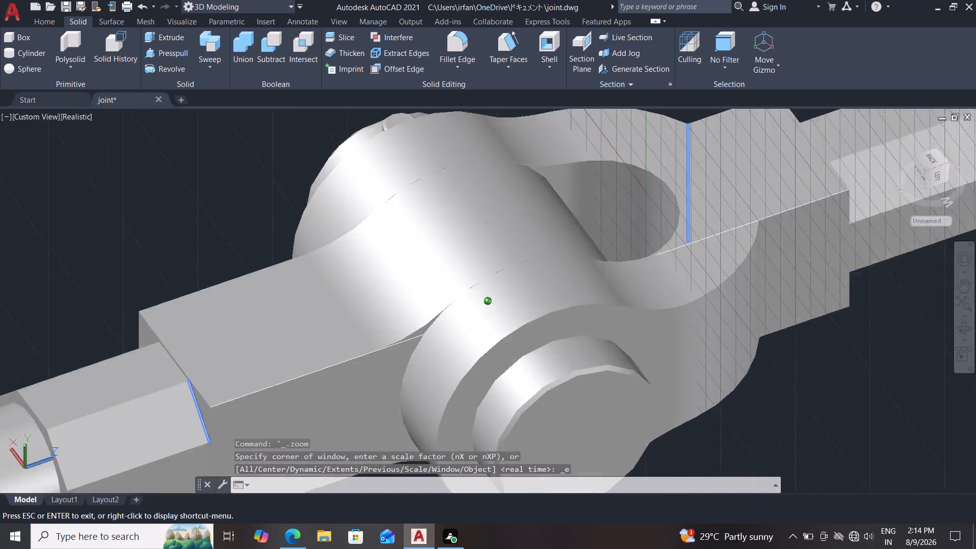
middle_click_drag(728, 408, 738, 450, "shift")
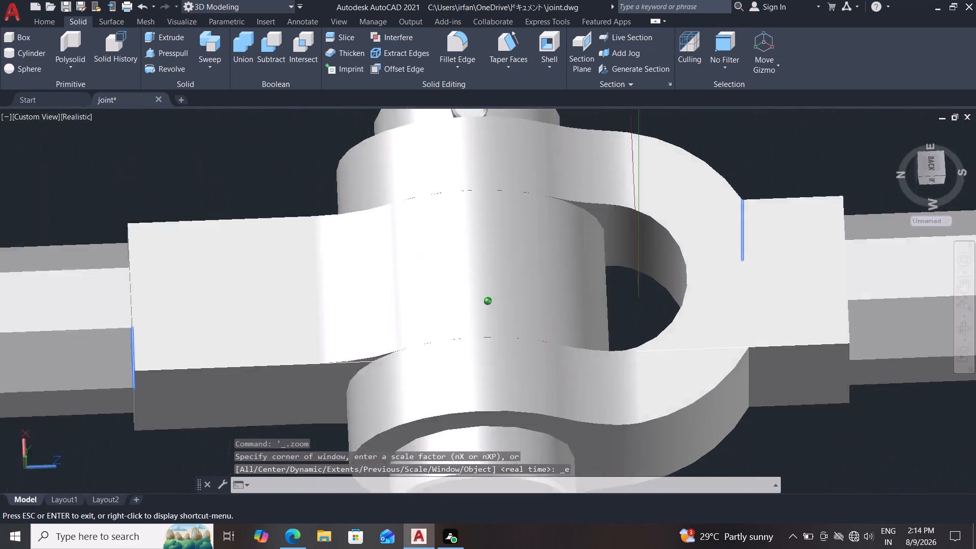
middle_click_drag(738, 450, 975, 355, "shift")
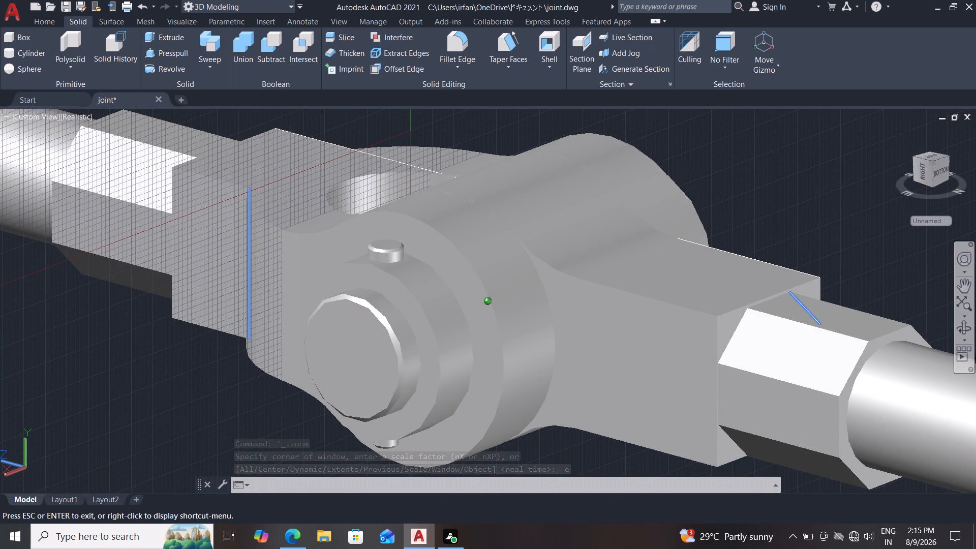
middle_click_drag(975, 355, 730, 375, "shift")
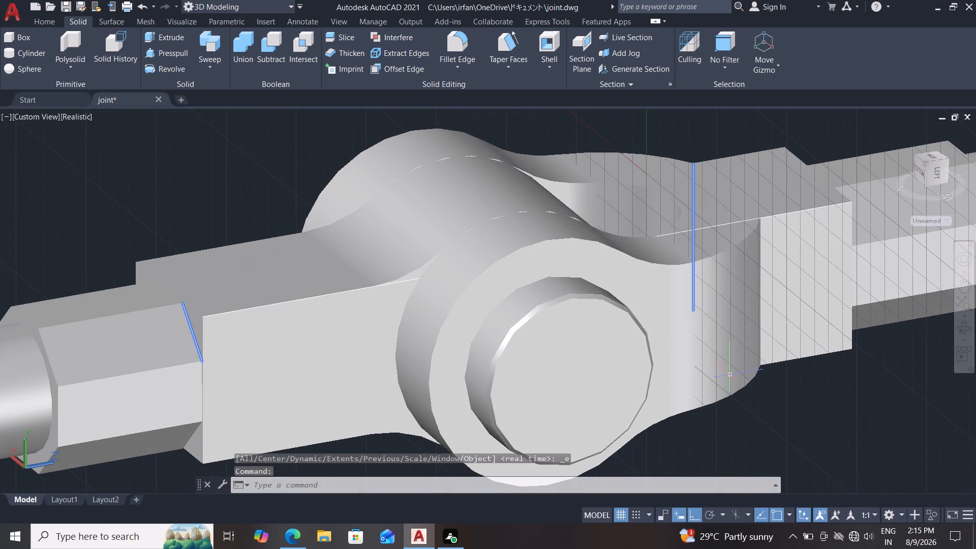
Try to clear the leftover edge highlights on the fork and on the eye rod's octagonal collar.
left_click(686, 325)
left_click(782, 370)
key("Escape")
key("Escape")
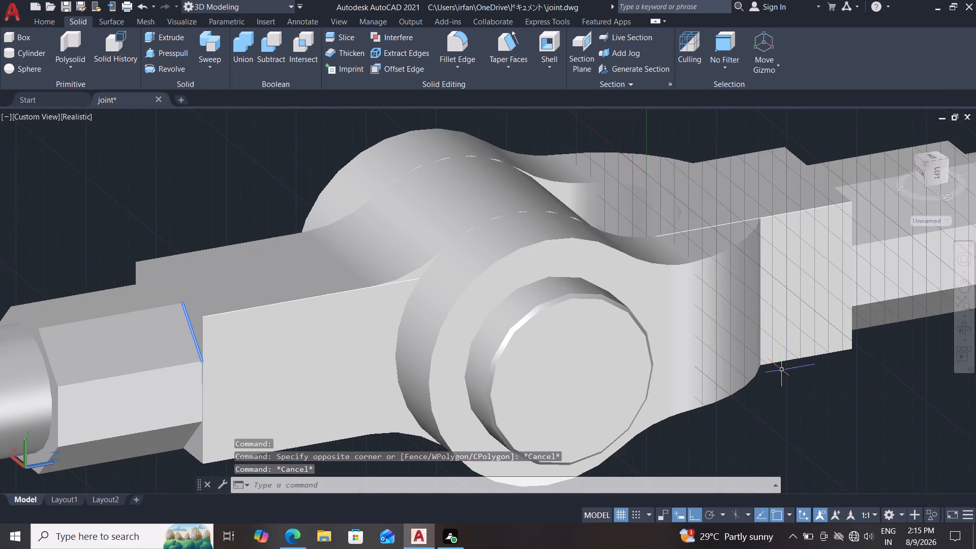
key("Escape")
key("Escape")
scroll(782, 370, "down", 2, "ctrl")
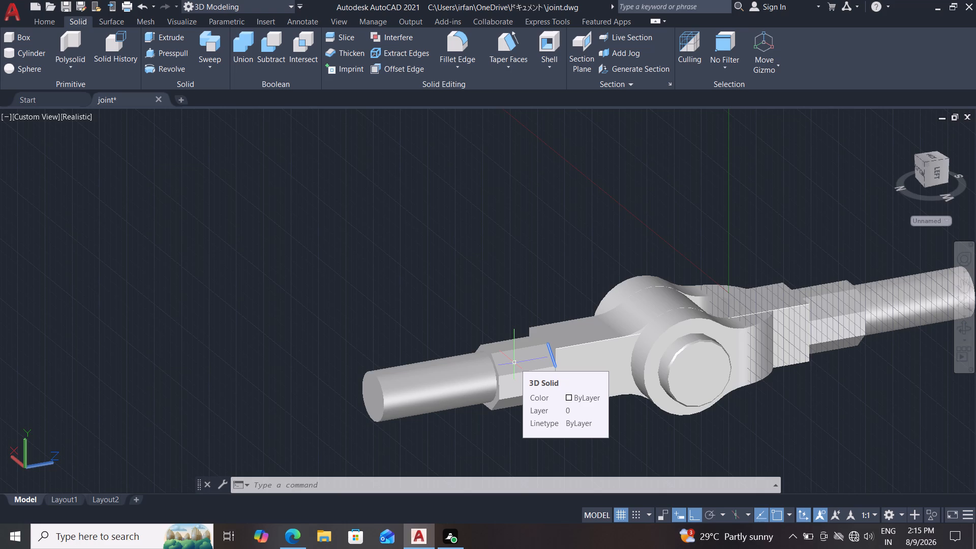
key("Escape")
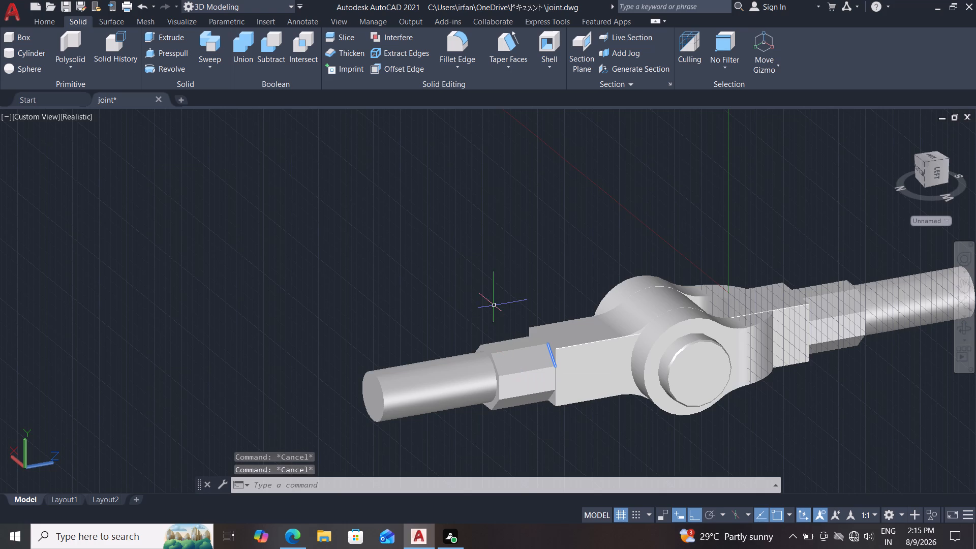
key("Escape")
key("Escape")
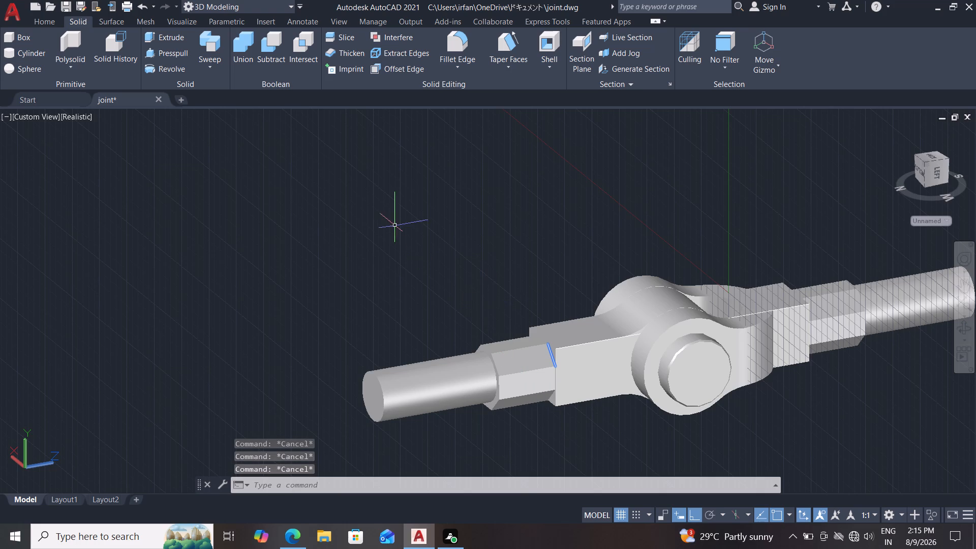
Apply Fillet Edge to the slanted octagonal collar edge at the eye rod's square end, keeping the current radius of 1.
left_click(453, 45)
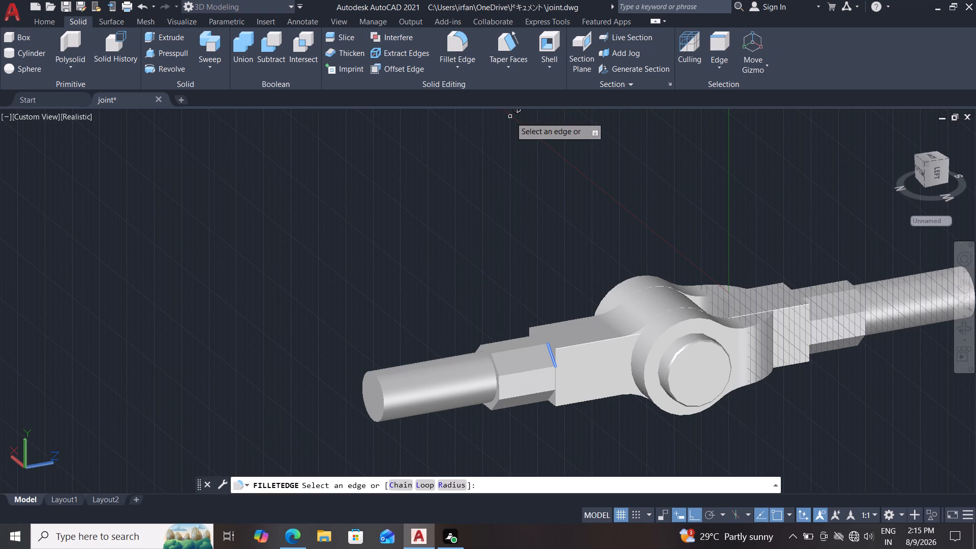
middle_click_drag(483, 118, 497, 161, "shift")
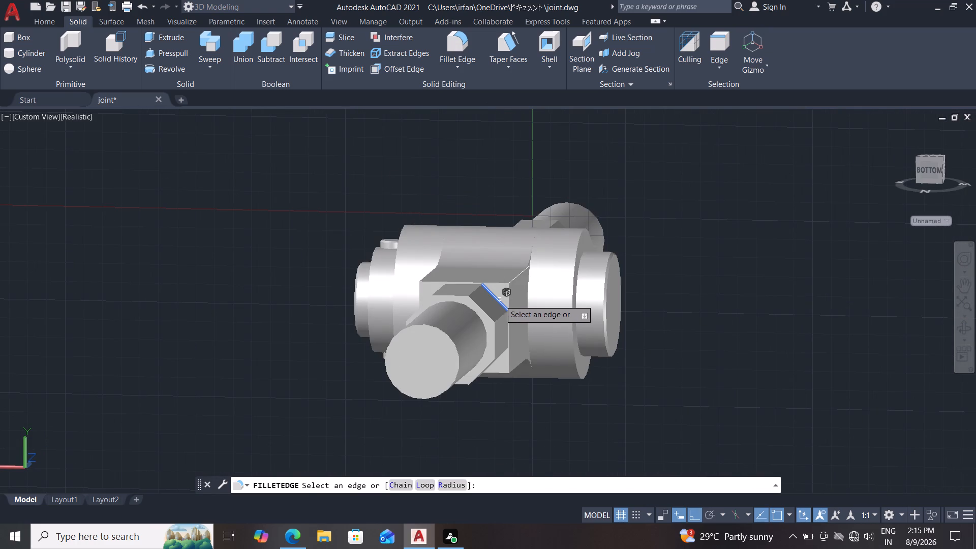
left_click(499, 300)
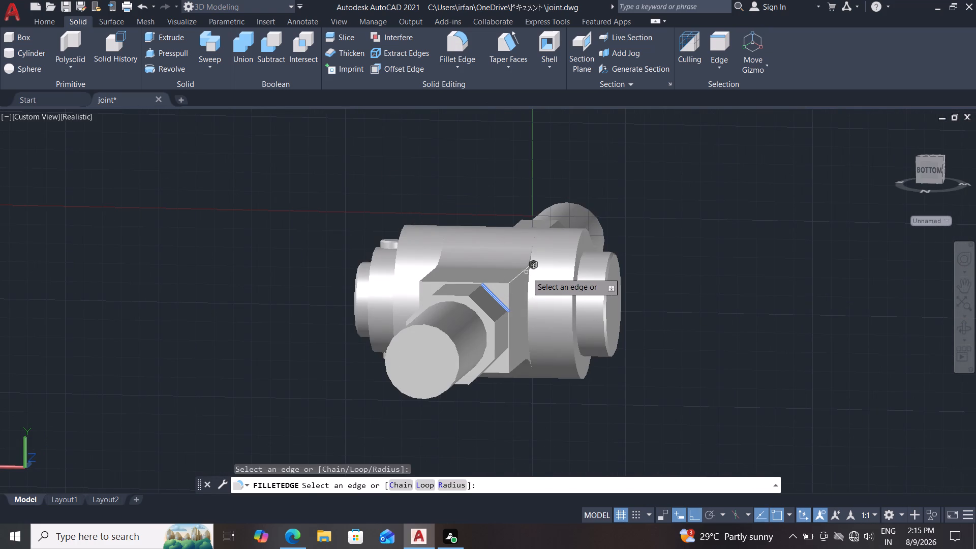
key("Return")
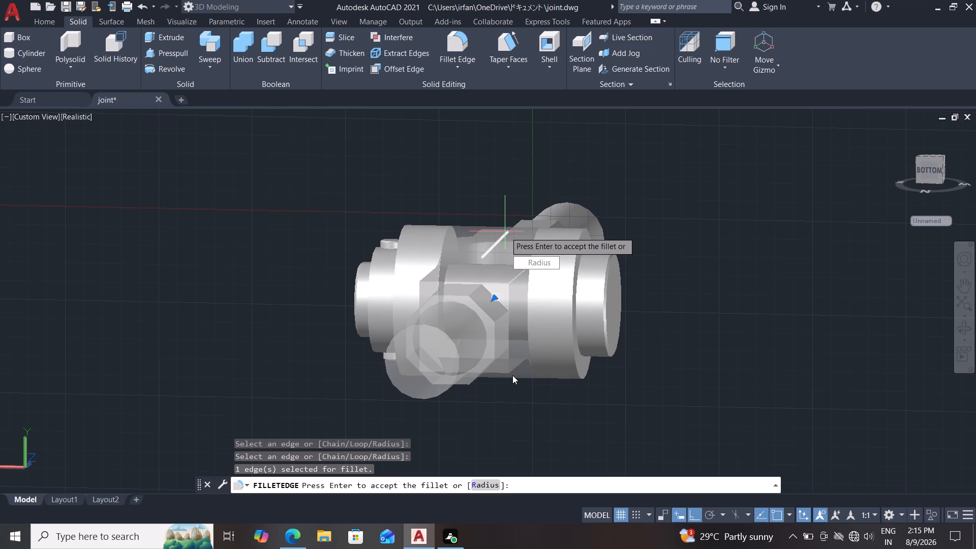
key("Return")
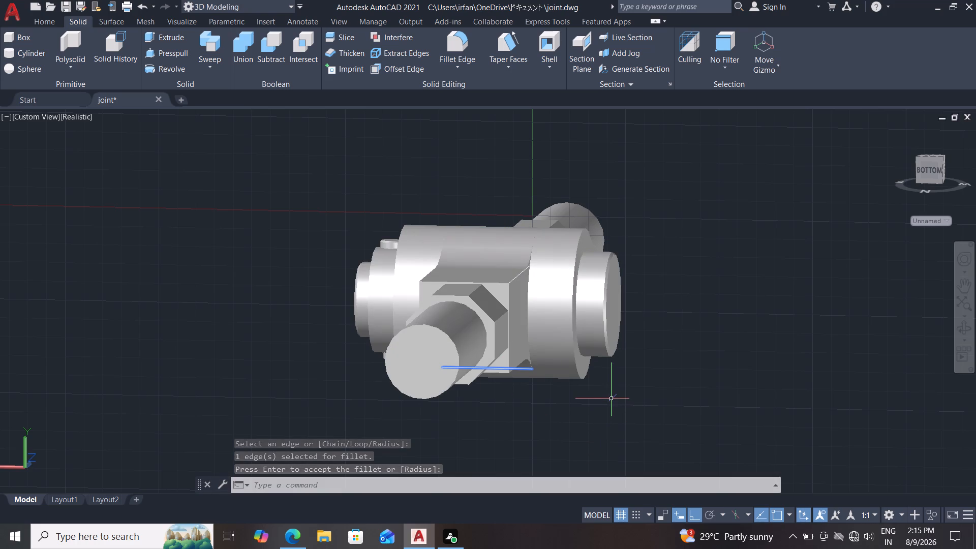
key("Escape")
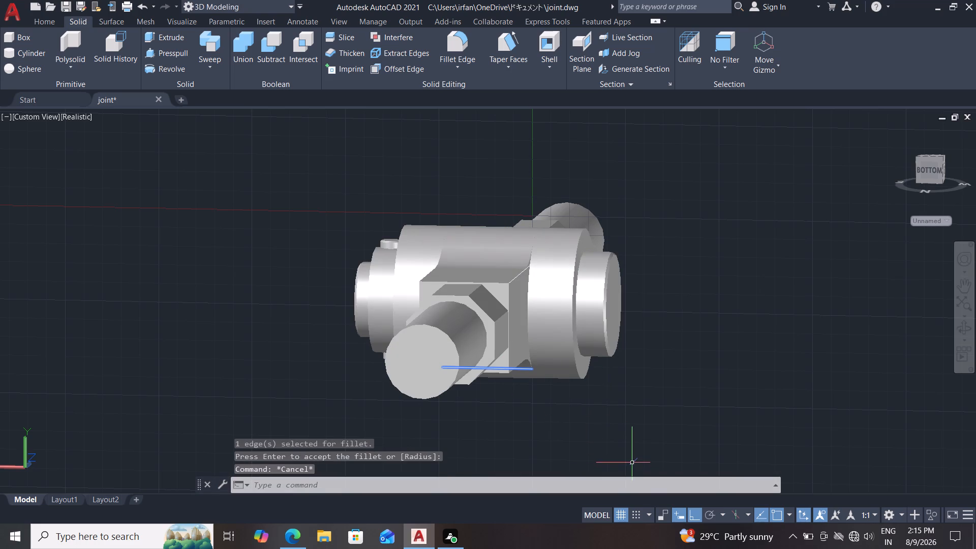
key("Escape")
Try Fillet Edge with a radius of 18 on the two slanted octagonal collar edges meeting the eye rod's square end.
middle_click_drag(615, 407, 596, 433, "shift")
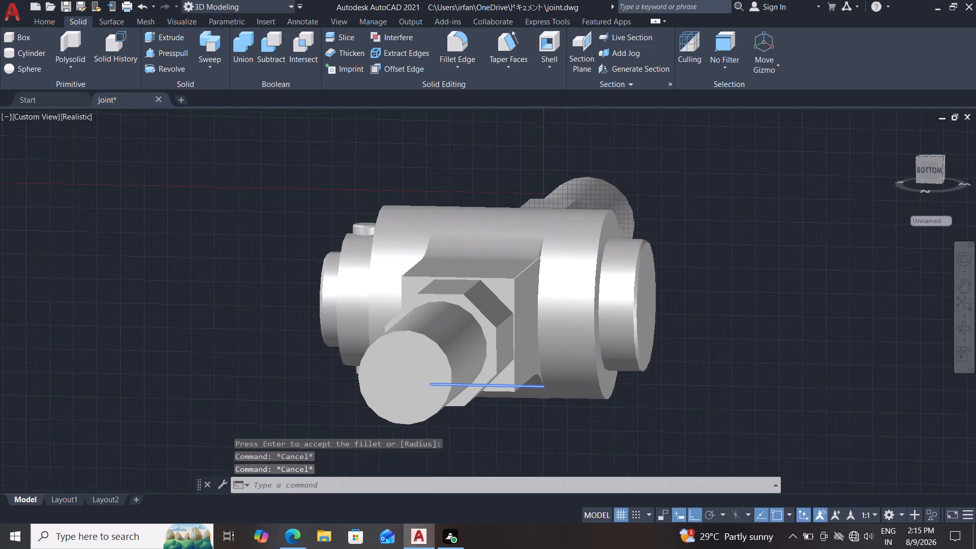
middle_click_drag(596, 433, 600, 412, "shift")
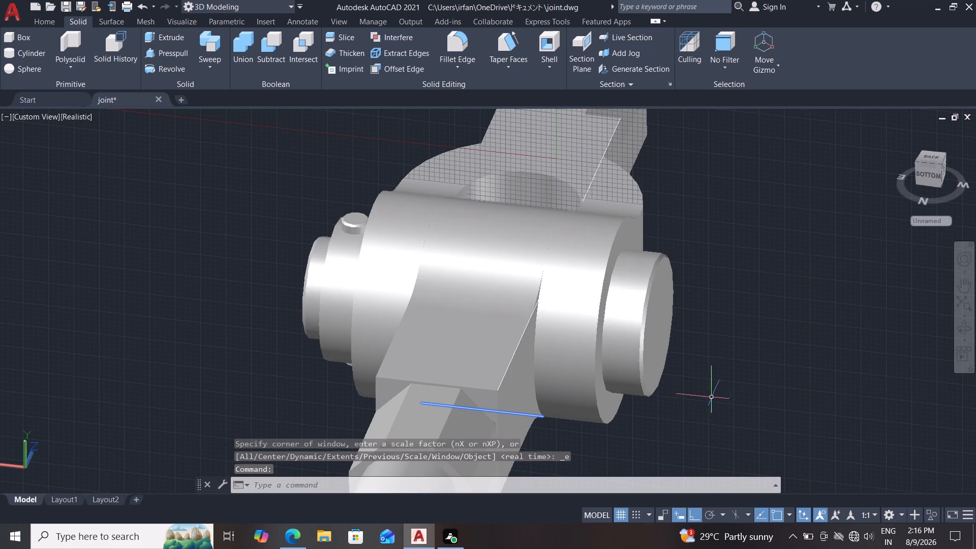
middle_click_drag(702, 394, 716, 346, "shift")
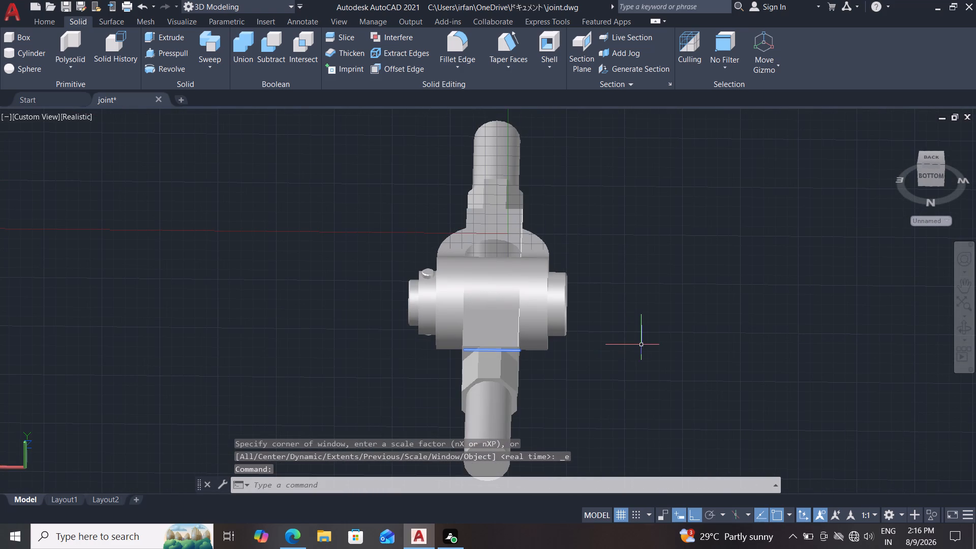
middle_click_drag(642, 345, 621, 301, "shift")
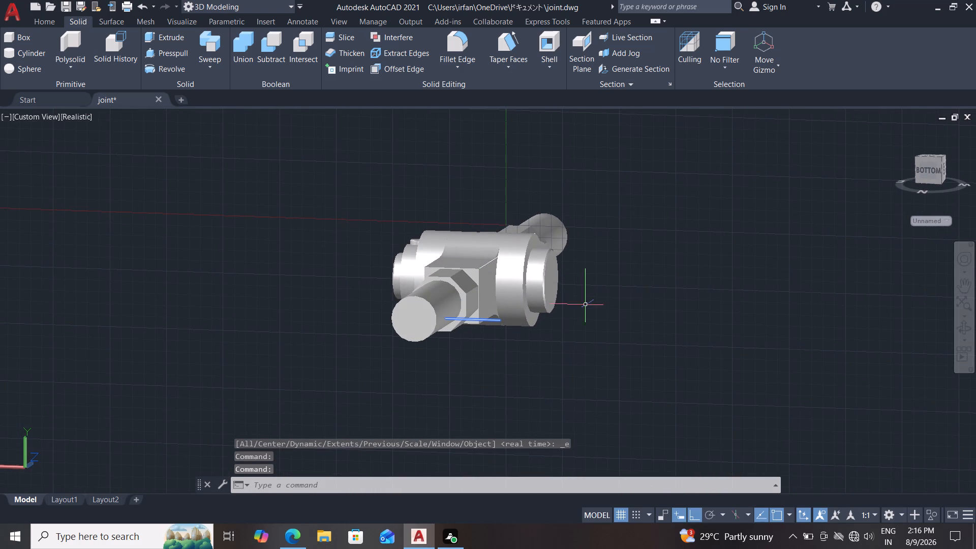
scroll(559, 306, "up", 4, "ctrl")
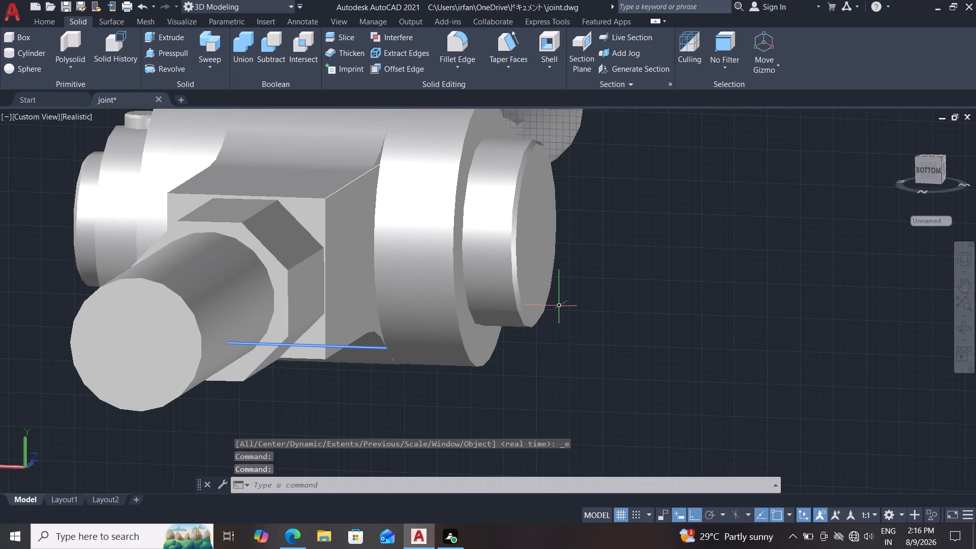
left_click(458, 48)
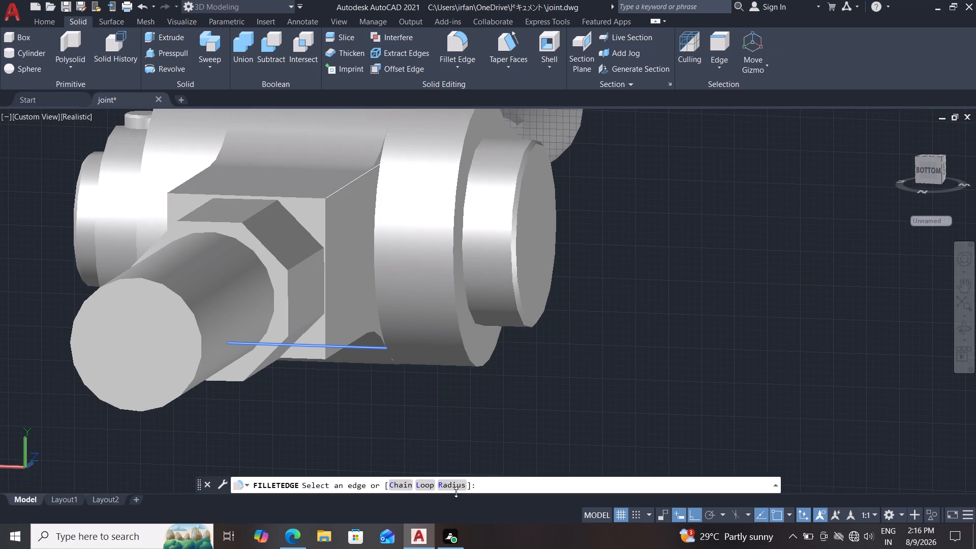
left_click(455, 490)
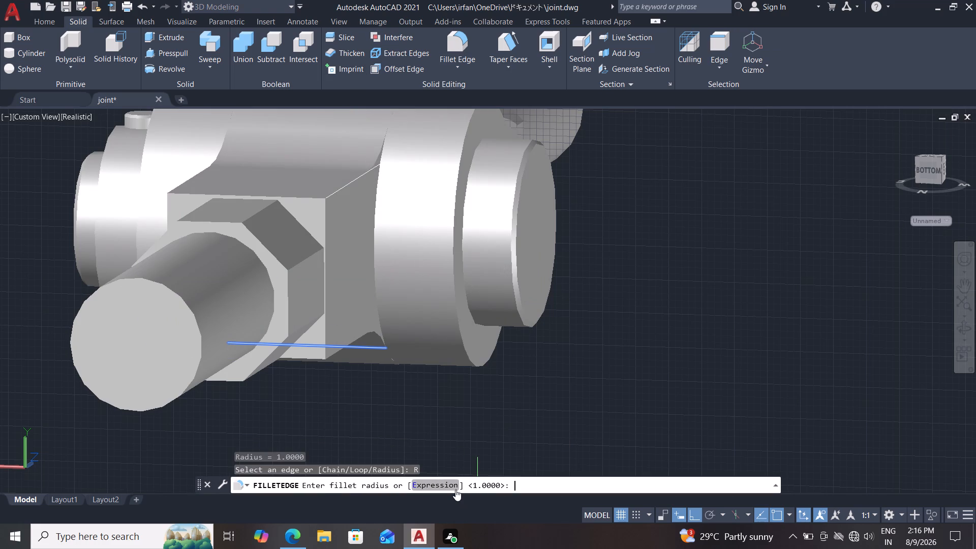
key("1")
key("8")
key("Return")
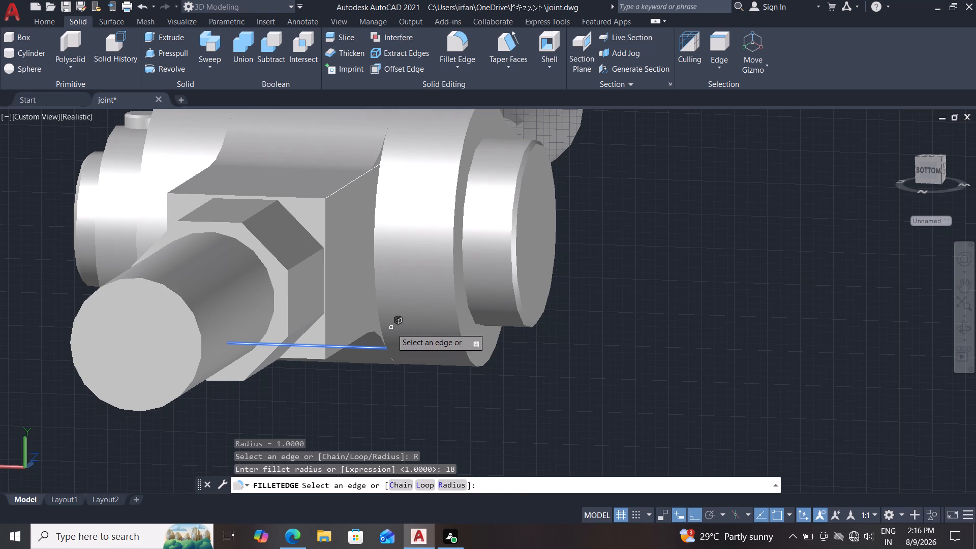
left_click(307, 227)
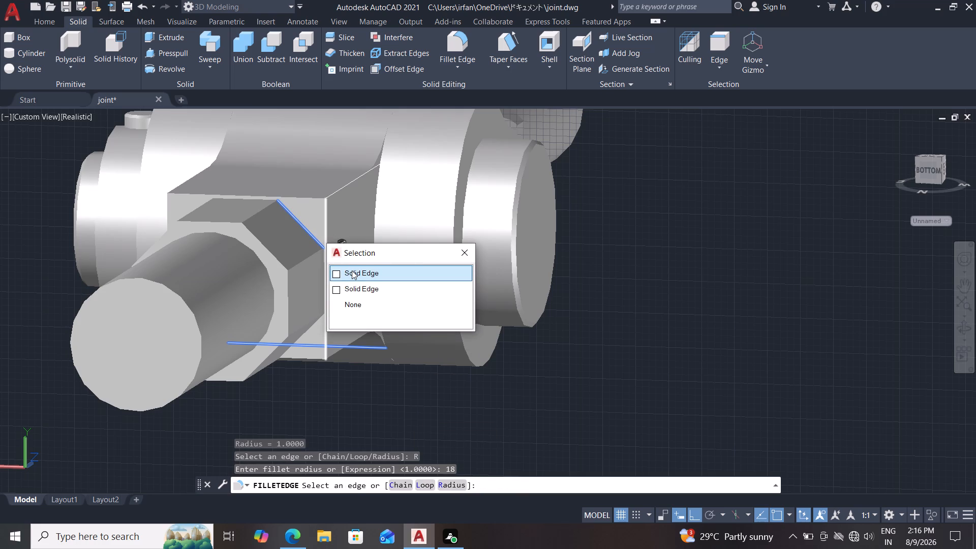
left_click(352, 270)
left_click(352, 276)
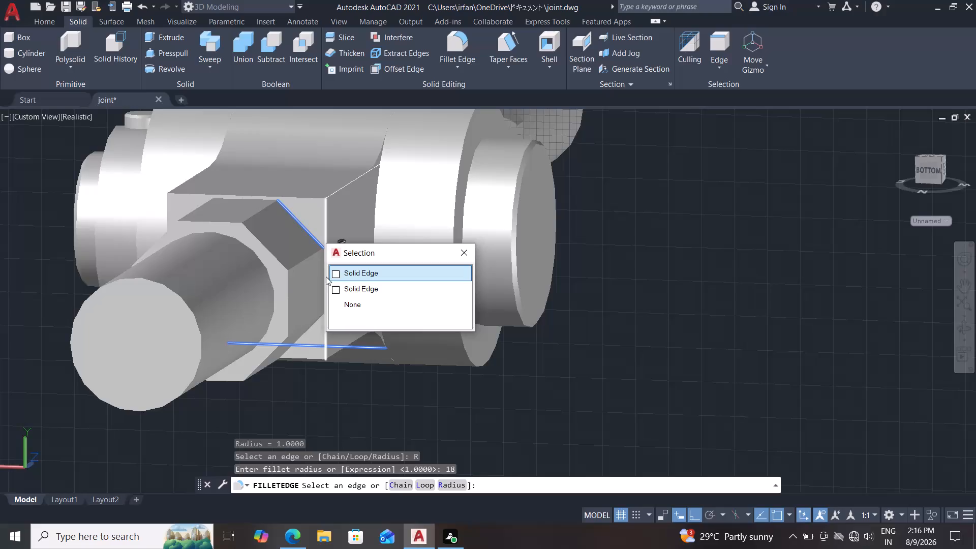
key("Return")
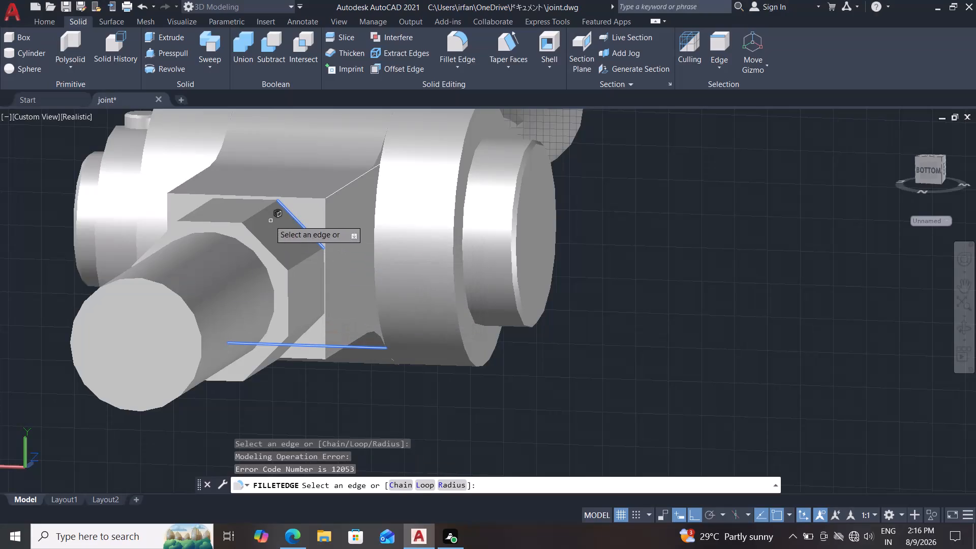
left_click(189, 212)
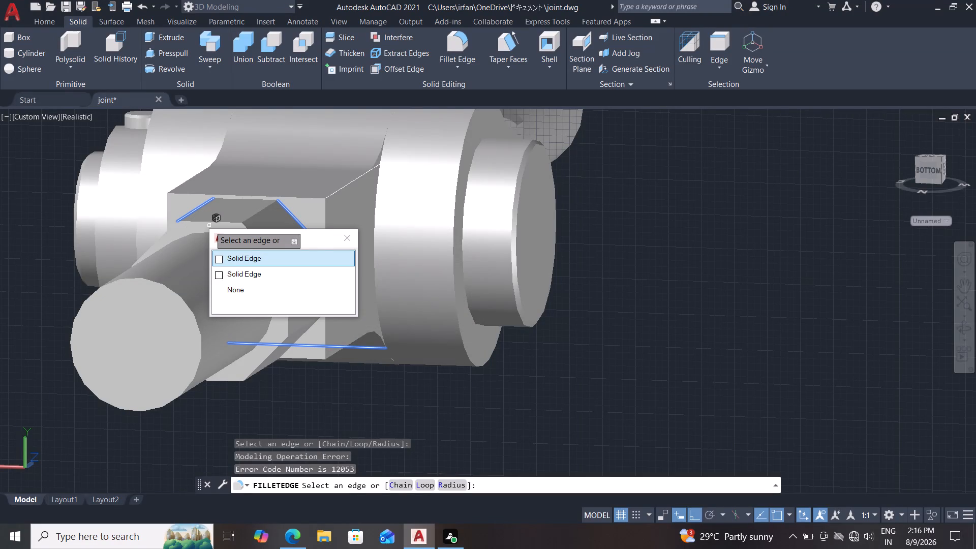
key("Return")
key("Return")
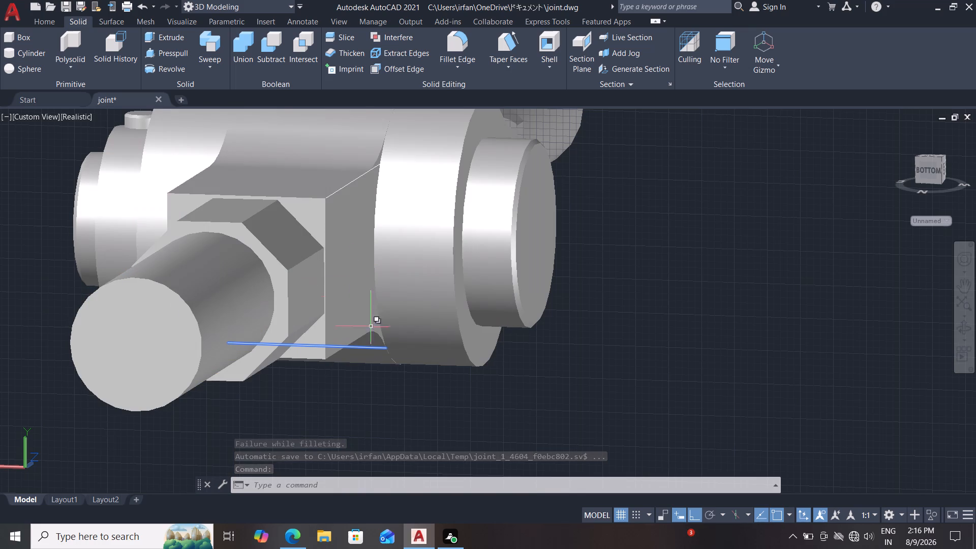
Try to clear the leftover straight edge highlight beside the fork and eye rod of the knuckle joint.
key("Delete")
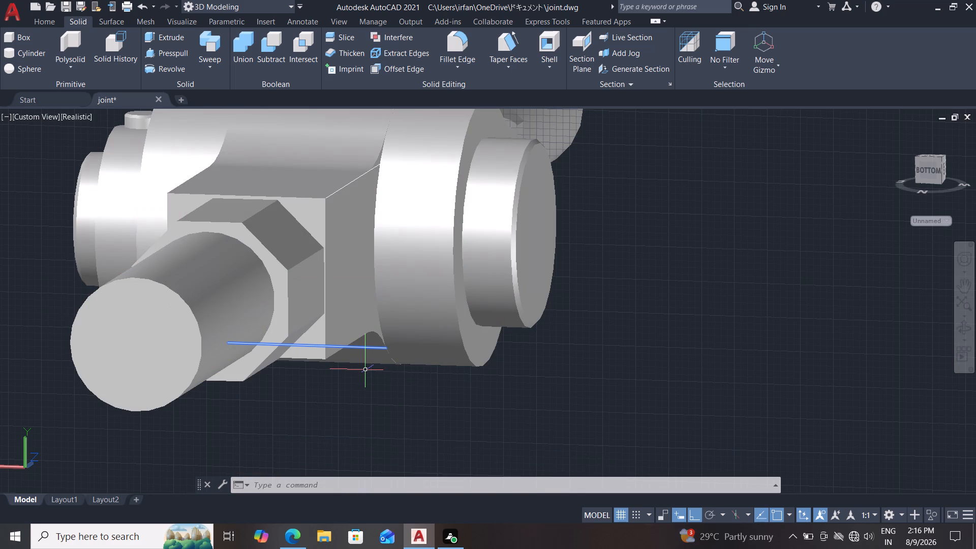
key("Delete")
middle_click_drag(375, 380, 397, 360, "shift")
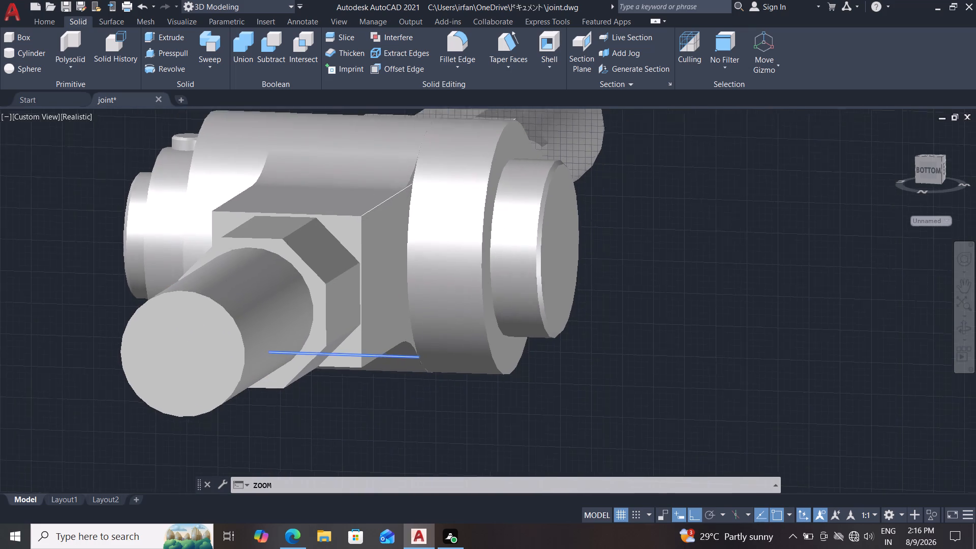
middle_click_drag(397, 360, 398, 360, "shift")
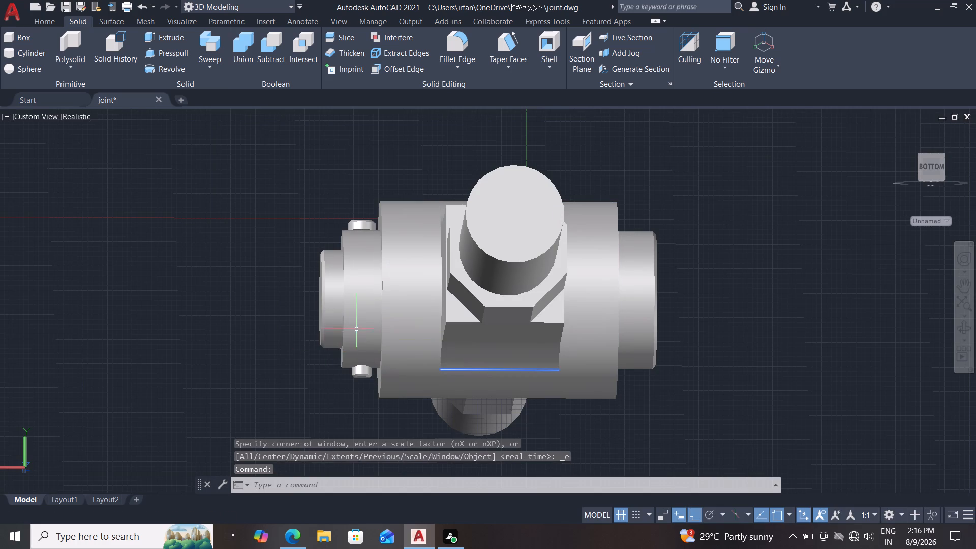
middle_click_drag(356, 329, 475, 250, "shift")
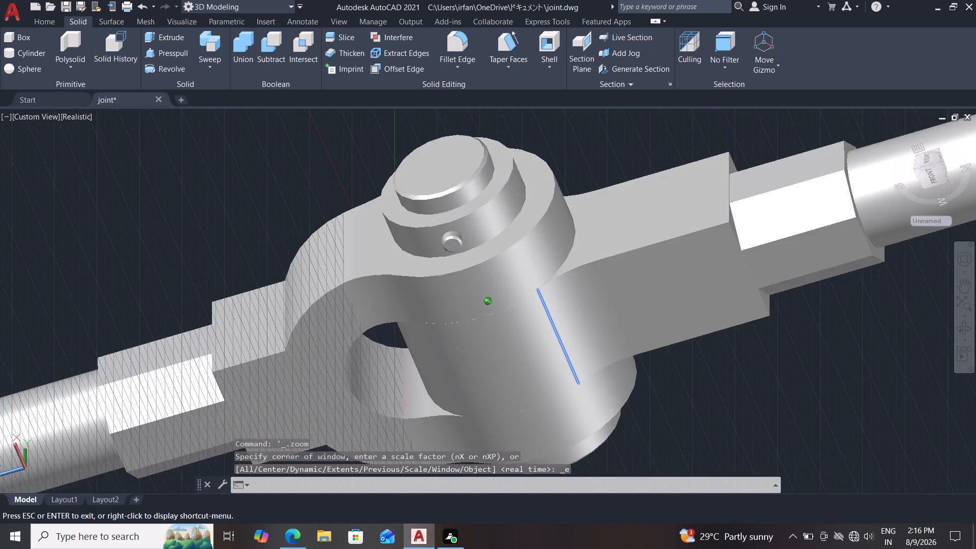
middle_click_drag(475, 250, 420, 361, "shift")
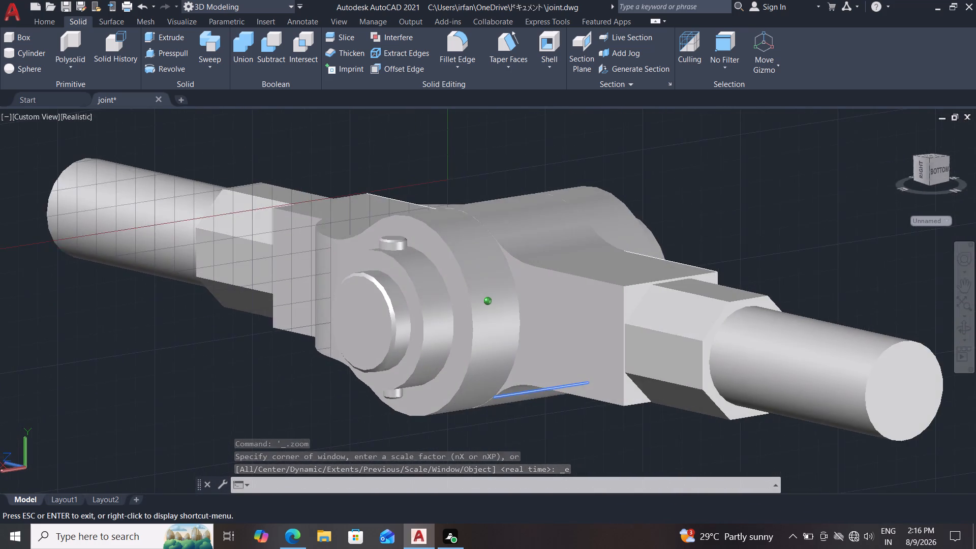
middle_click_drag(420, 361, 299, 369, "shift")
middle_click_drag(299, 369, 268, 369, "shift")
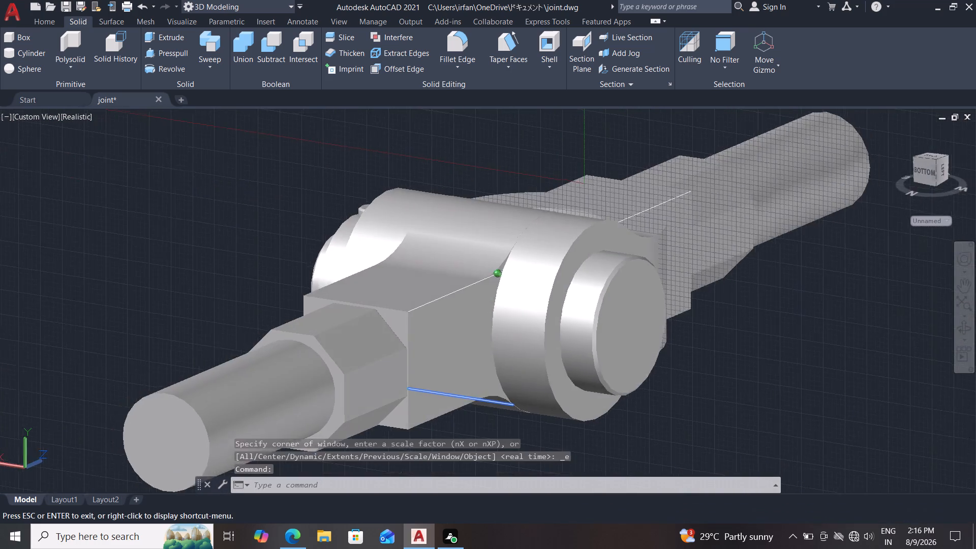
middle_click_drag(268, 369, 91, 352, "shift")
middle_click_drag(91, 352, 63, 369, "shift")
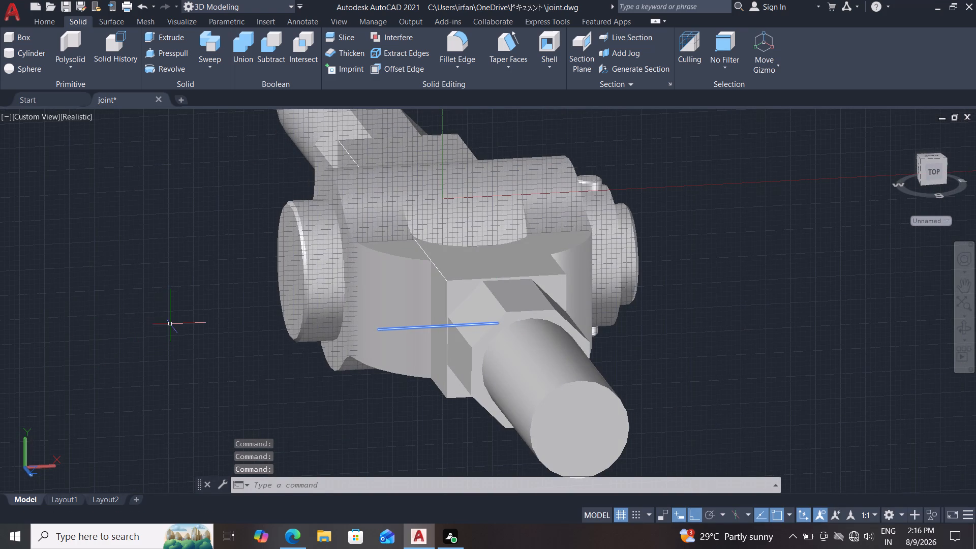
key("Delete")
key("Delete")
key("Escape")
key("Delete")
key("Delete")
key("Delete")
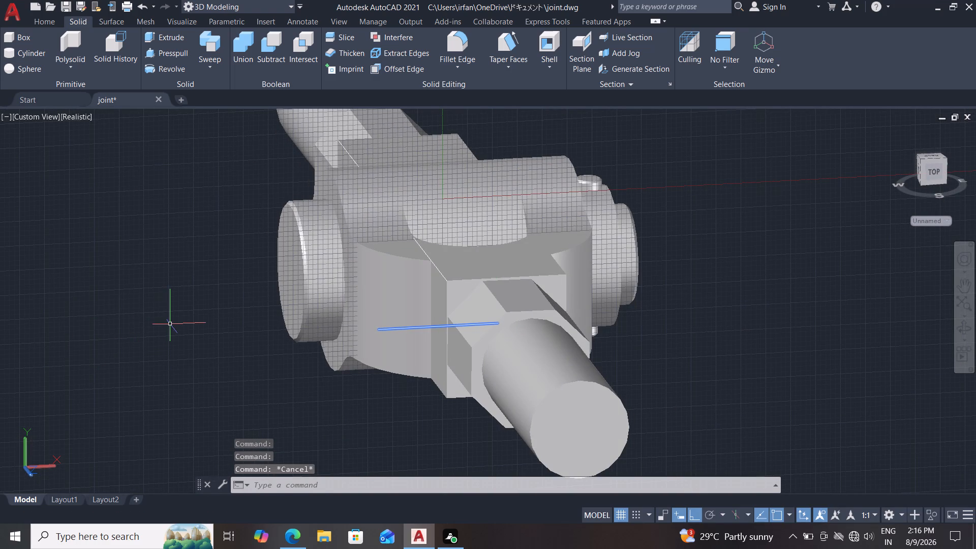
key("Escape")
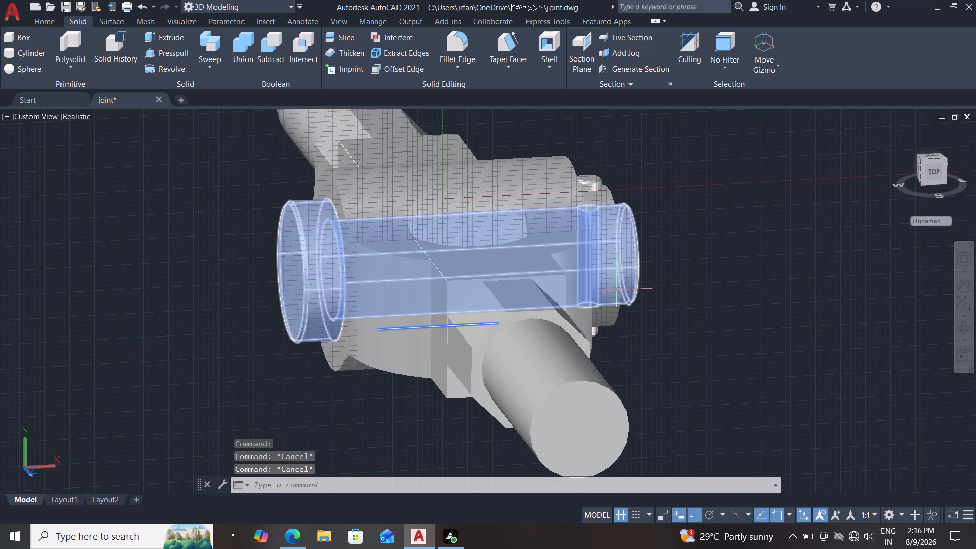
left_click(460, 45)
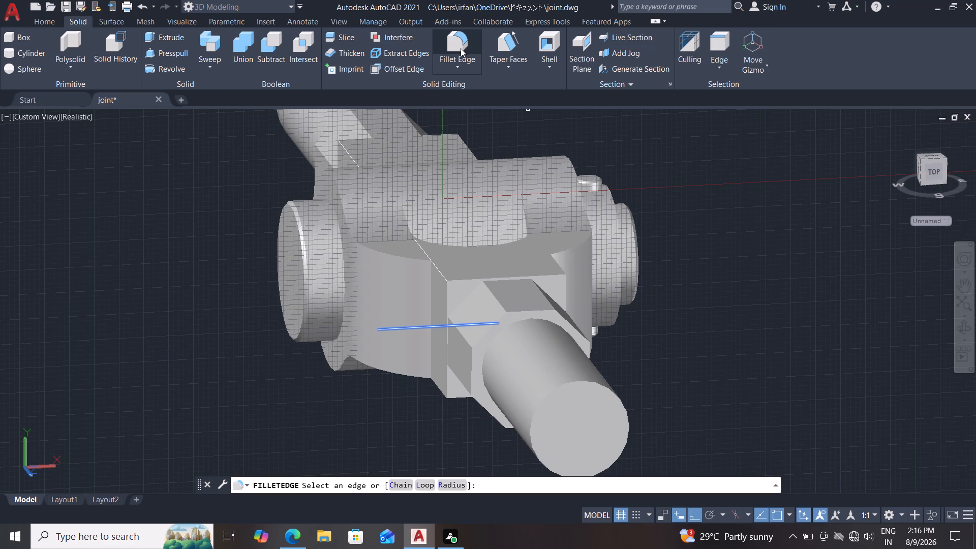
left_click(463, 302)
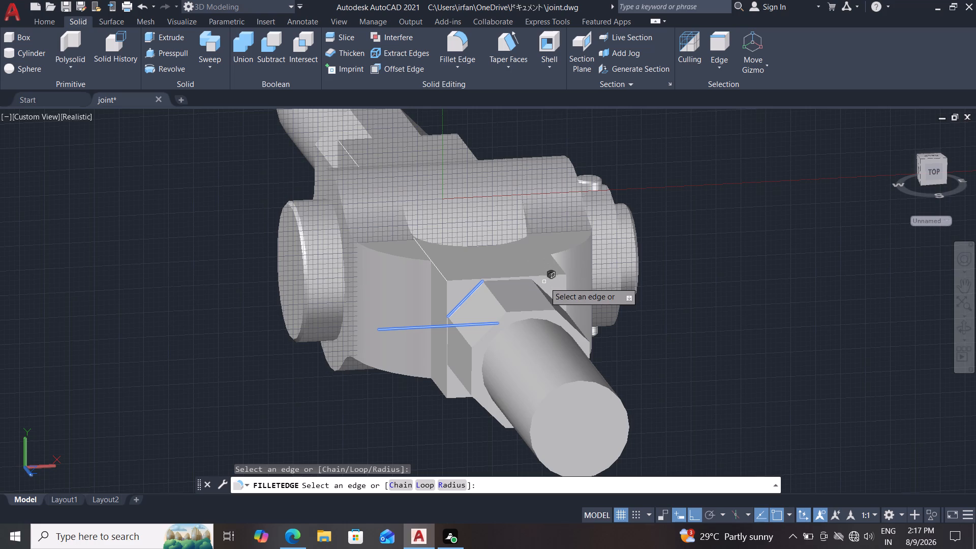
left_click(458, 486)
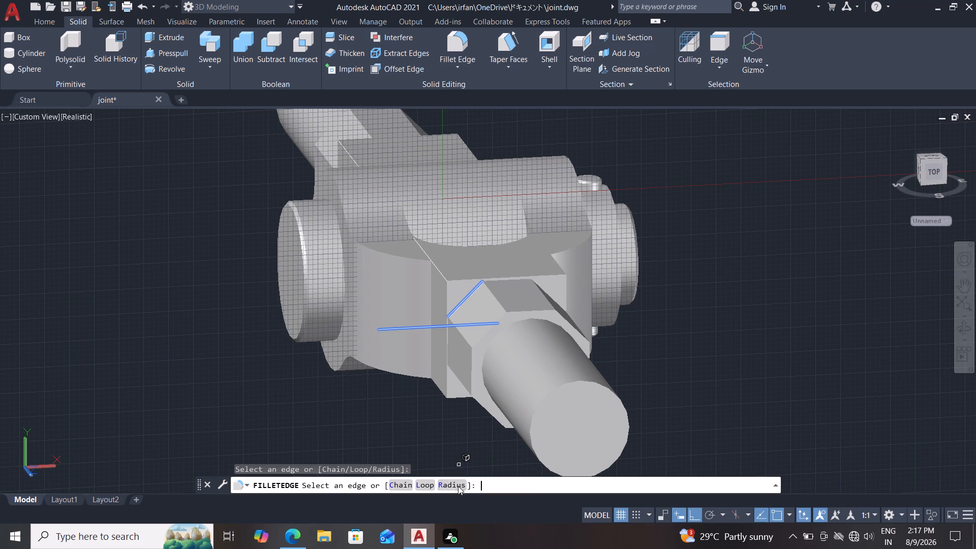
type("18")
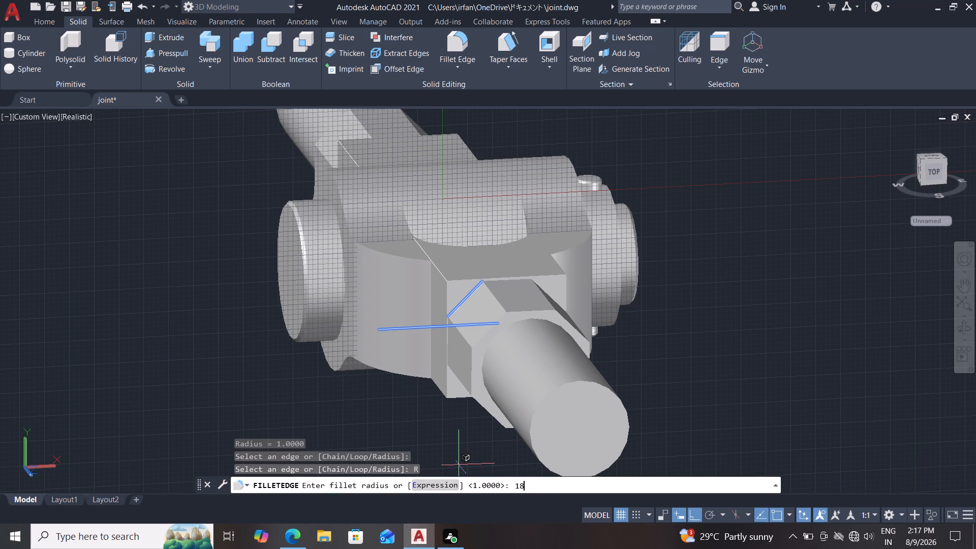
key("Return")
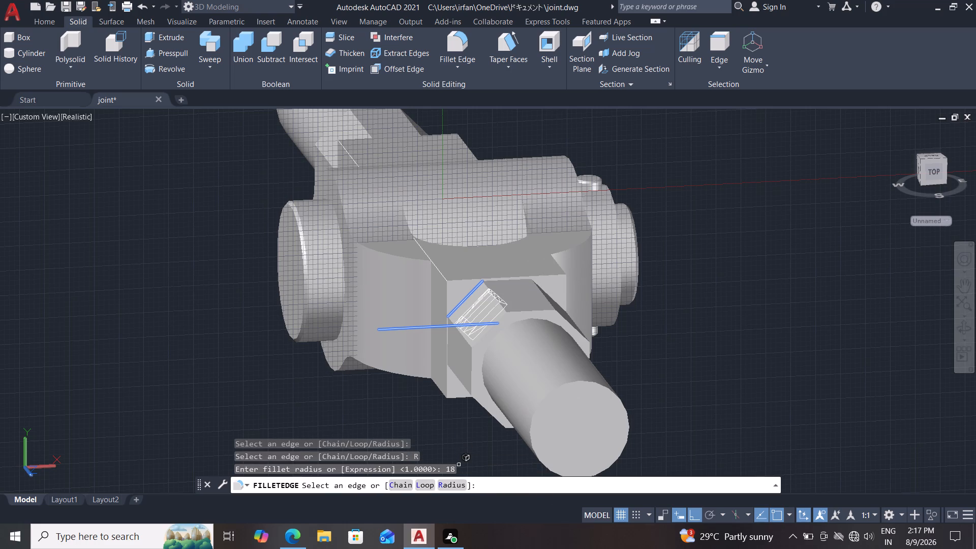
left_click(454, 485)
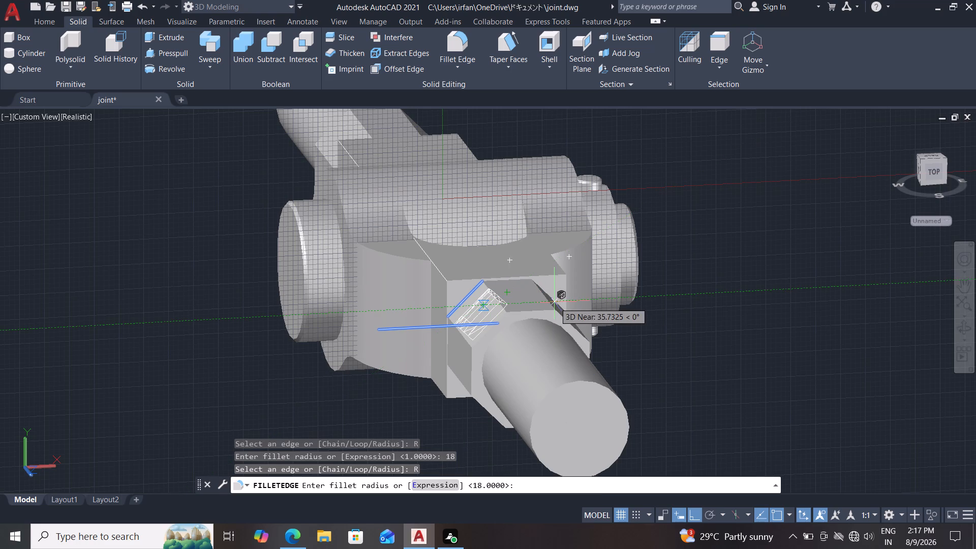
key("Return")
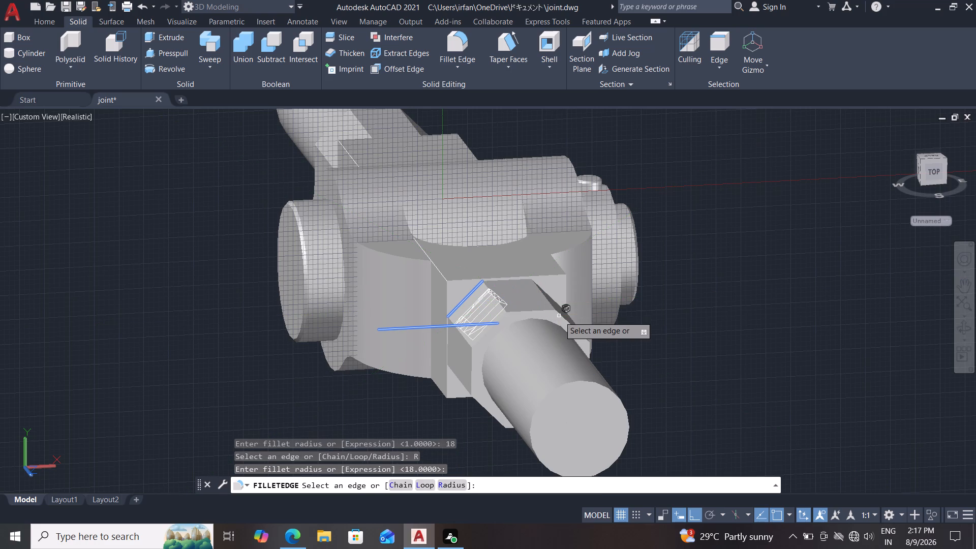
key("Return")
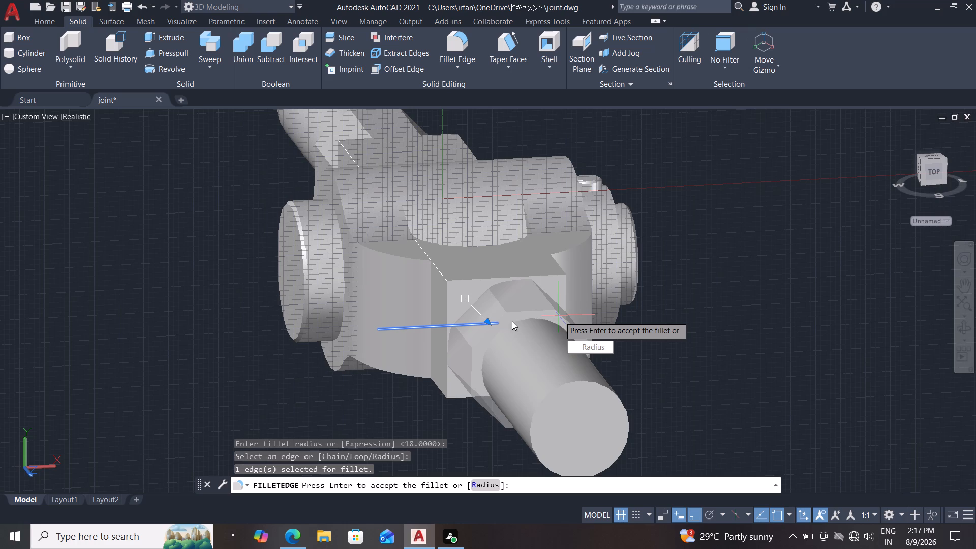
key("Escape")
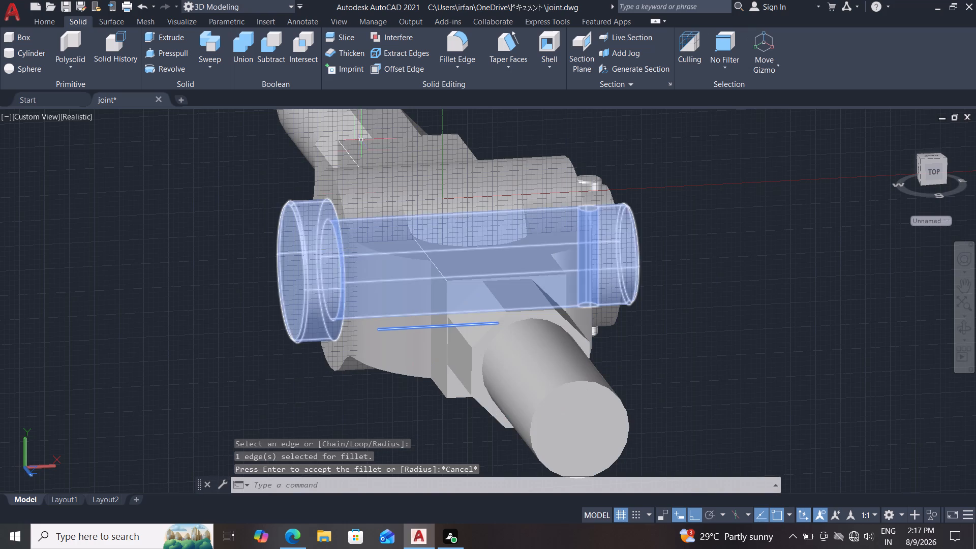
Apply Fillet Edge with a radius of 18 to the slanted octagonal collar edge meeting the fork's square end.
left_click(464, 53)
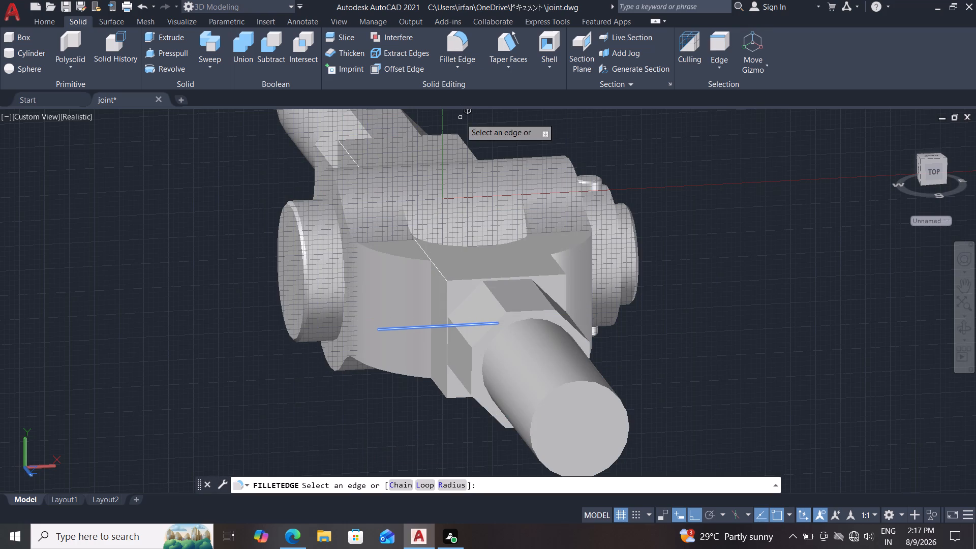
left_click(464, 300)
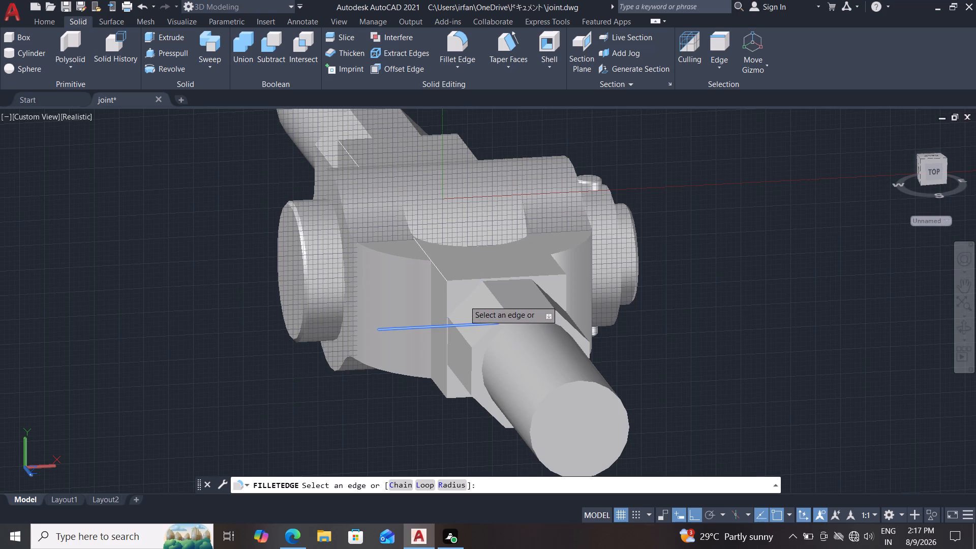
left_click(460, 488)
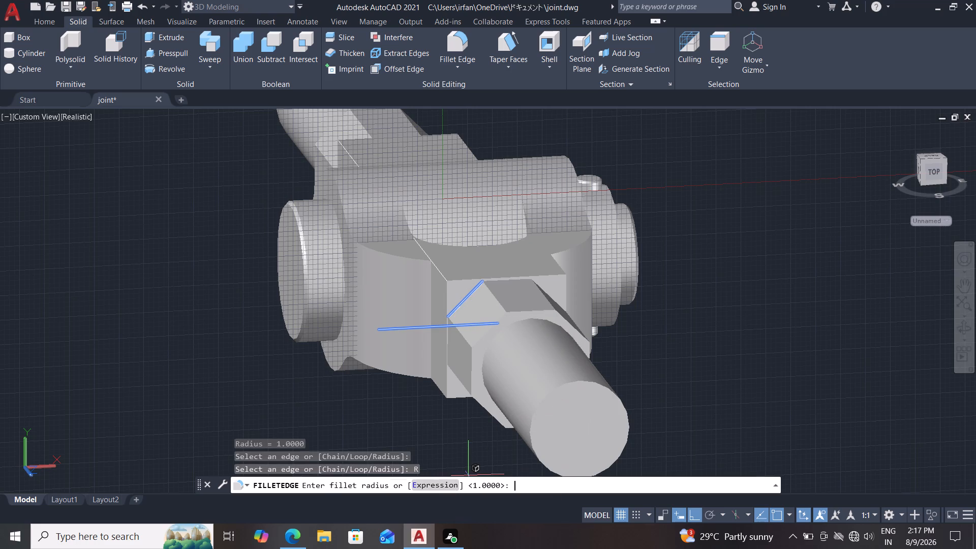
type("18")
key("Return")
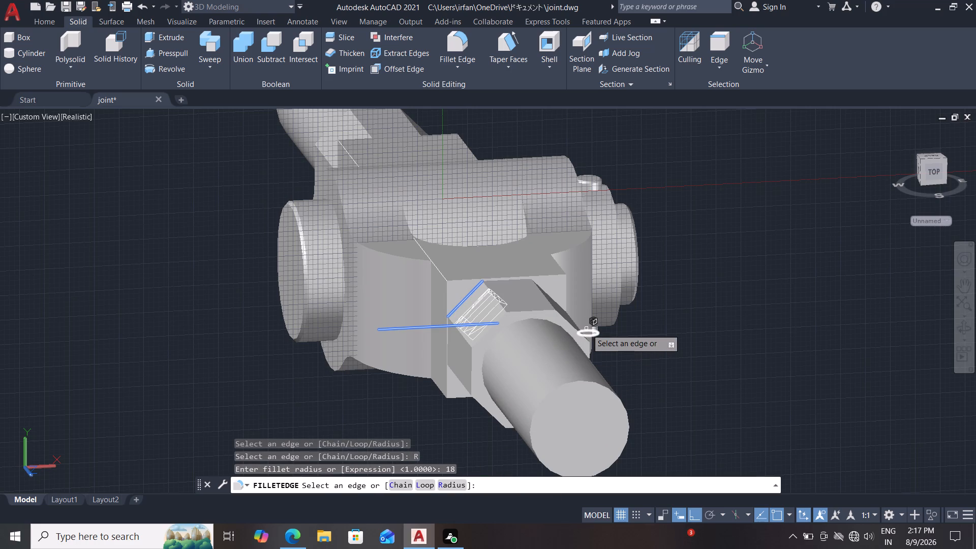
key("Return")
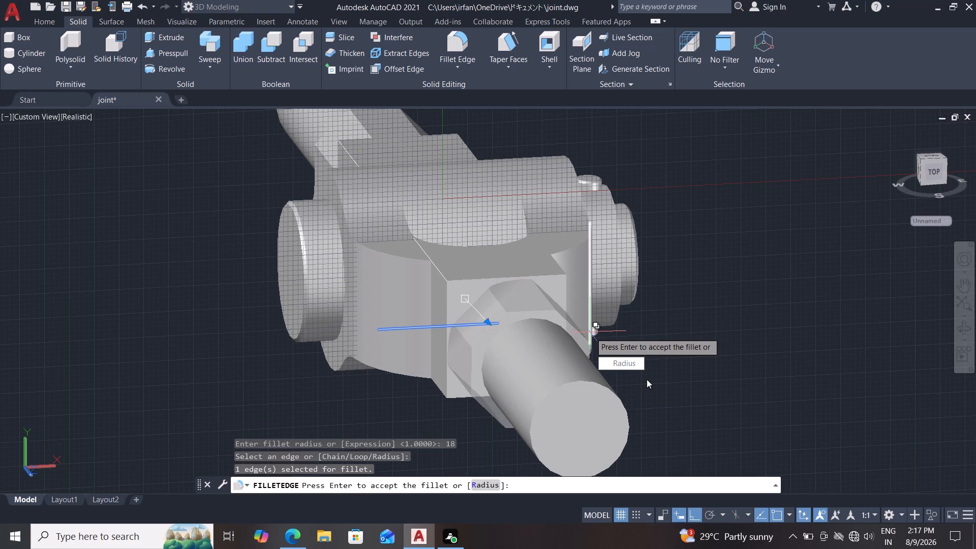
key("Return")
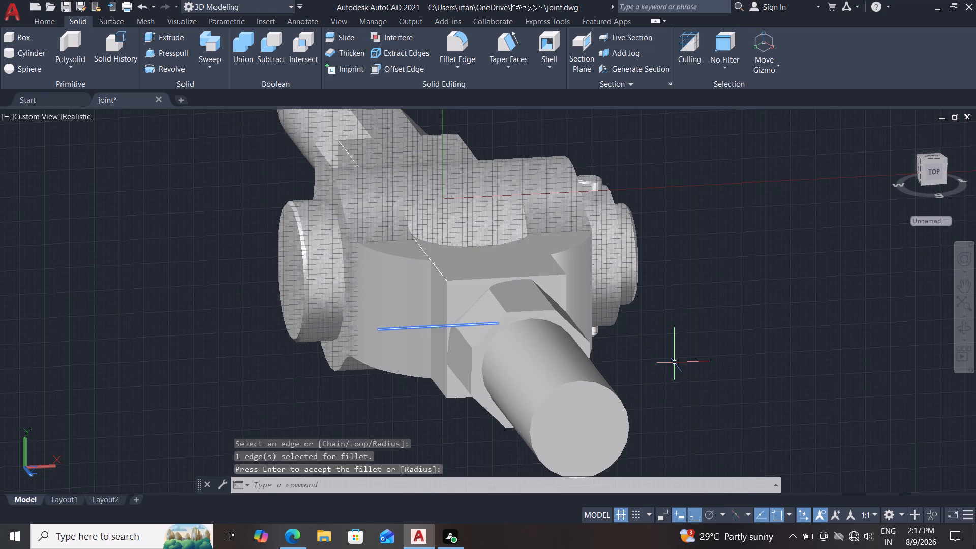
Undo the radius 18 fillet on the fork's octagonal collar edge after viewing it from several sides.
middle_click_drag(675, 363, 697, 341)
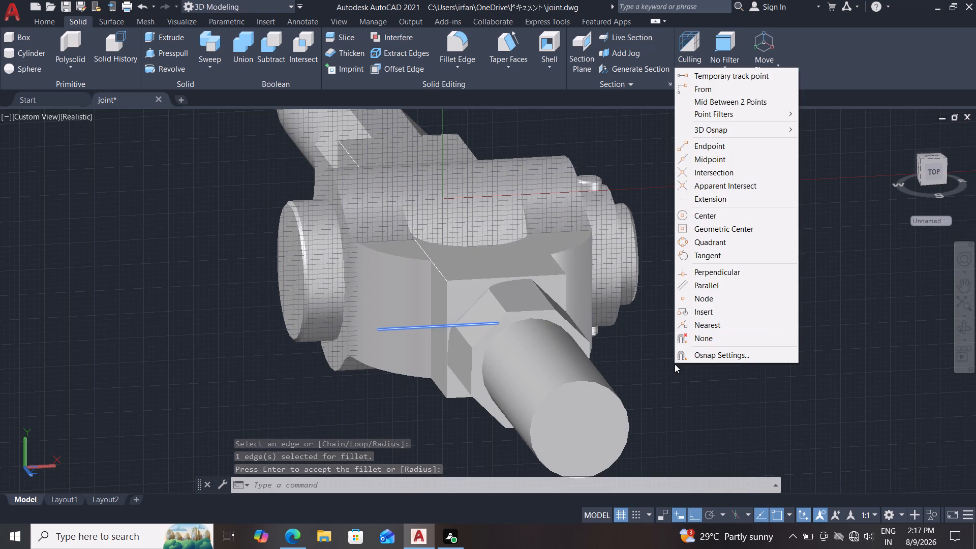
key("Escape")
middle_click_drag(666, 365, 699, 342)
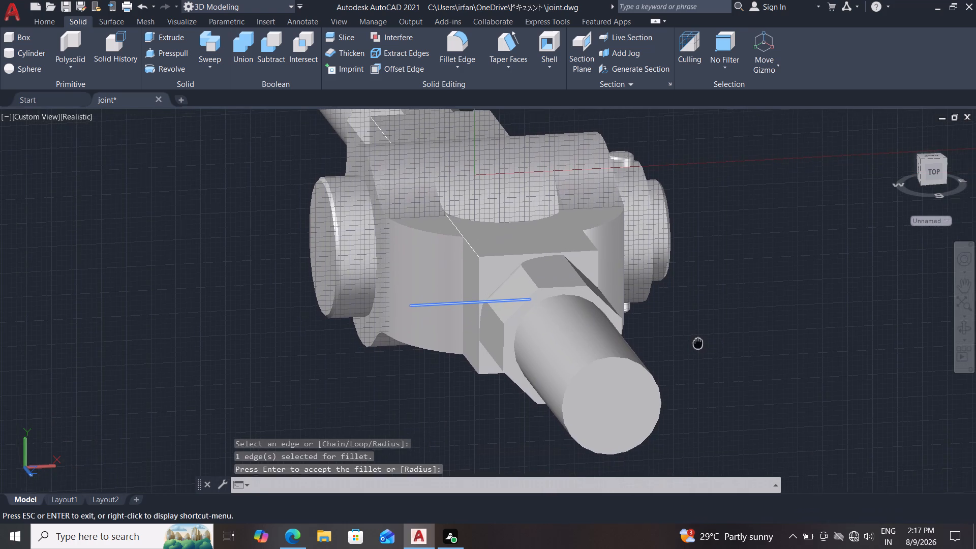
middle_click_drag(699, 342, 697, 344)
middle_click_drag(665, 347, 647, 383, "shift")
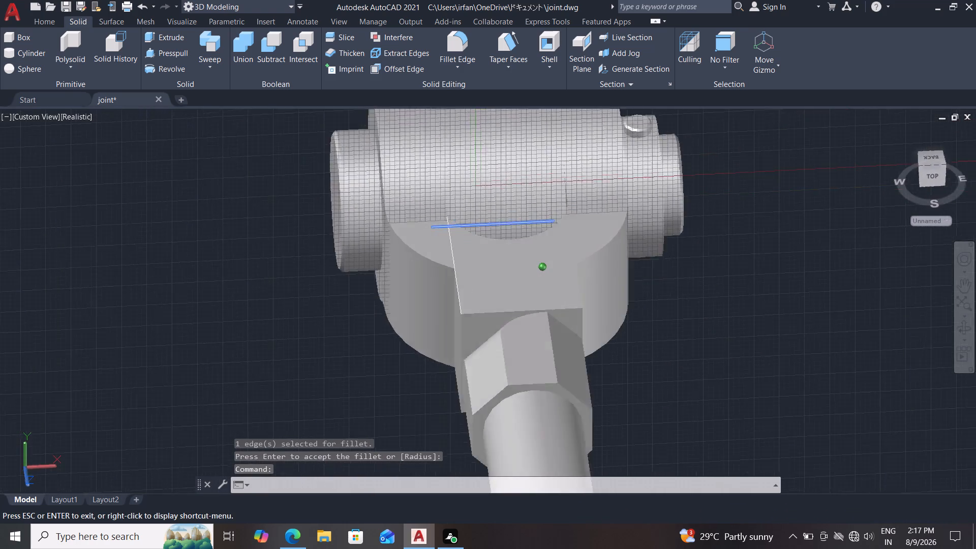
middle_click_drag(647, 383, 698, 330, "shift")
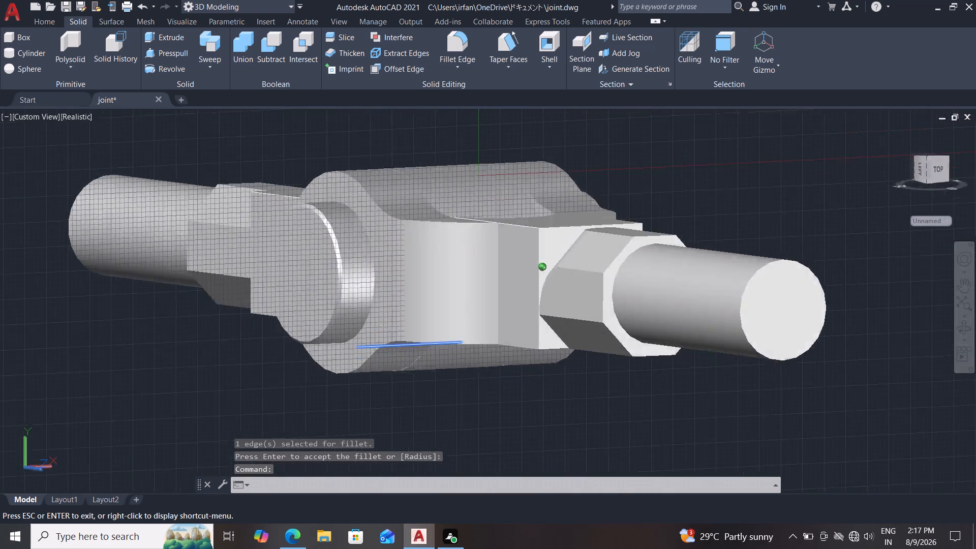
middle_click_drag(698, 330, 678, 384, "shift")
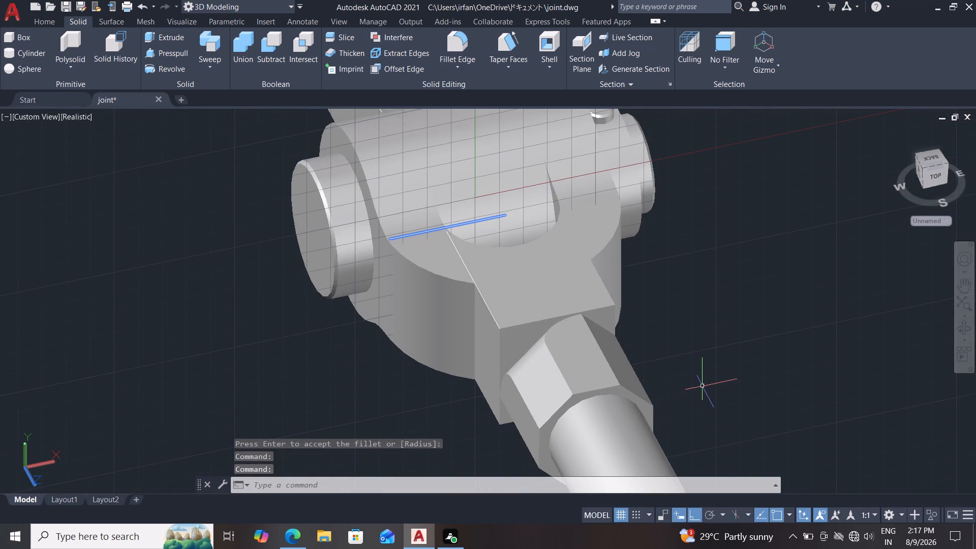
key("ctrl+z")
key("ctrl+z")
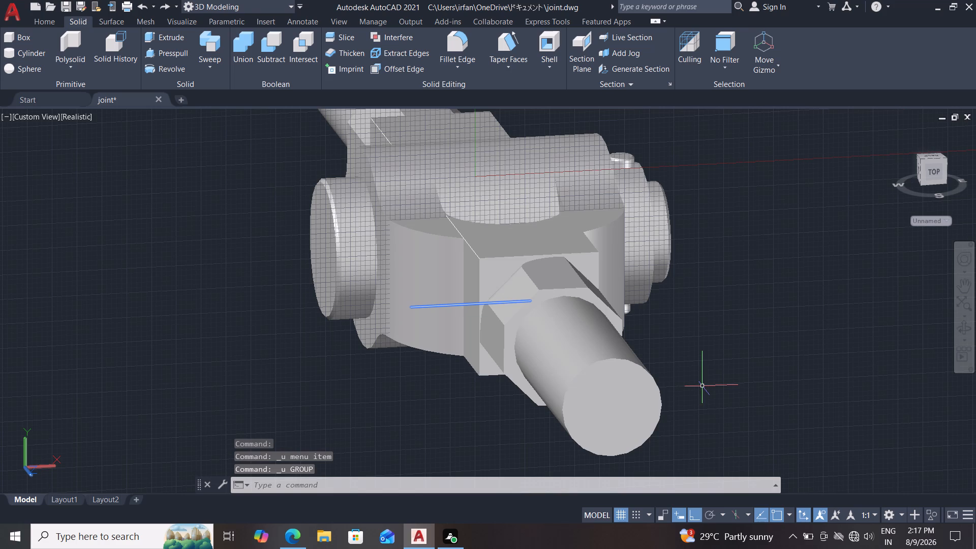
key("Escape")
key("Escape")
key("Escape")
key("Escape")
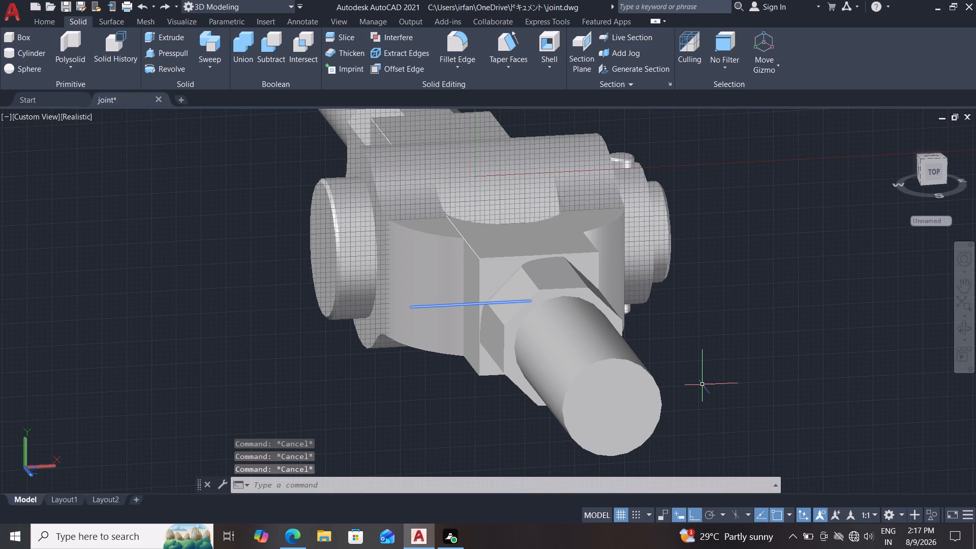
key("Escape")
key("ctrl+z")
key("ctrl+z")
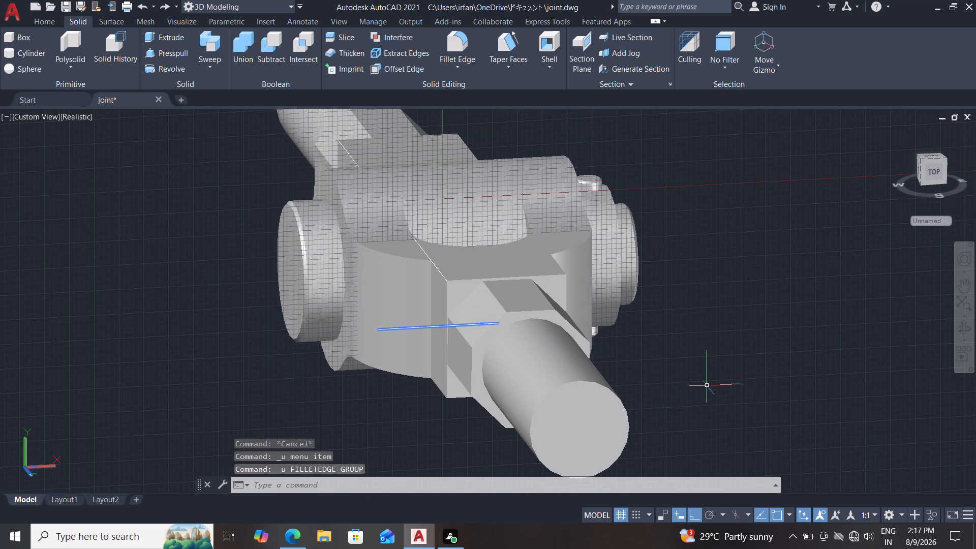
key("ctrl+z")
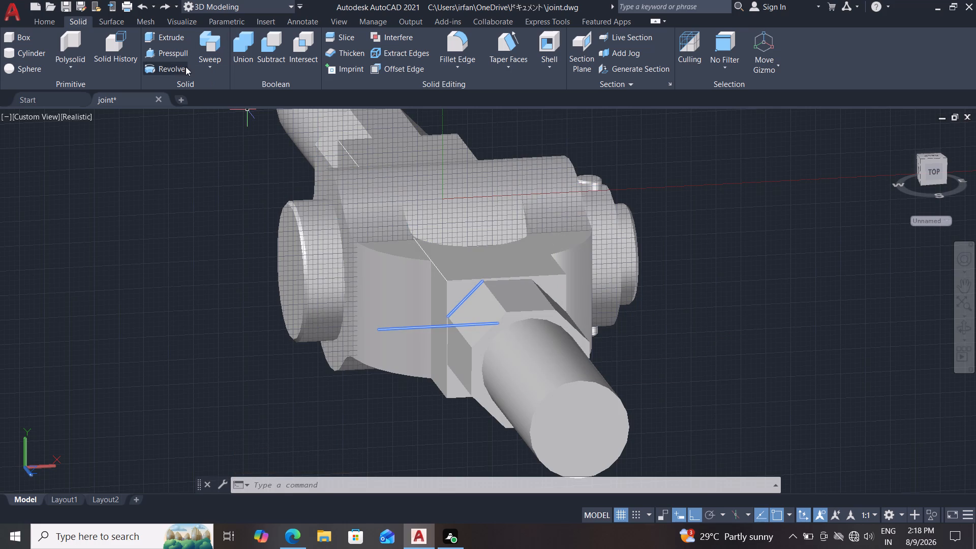
Union the fork with its round rod into one solid.
left_click(37, 18)
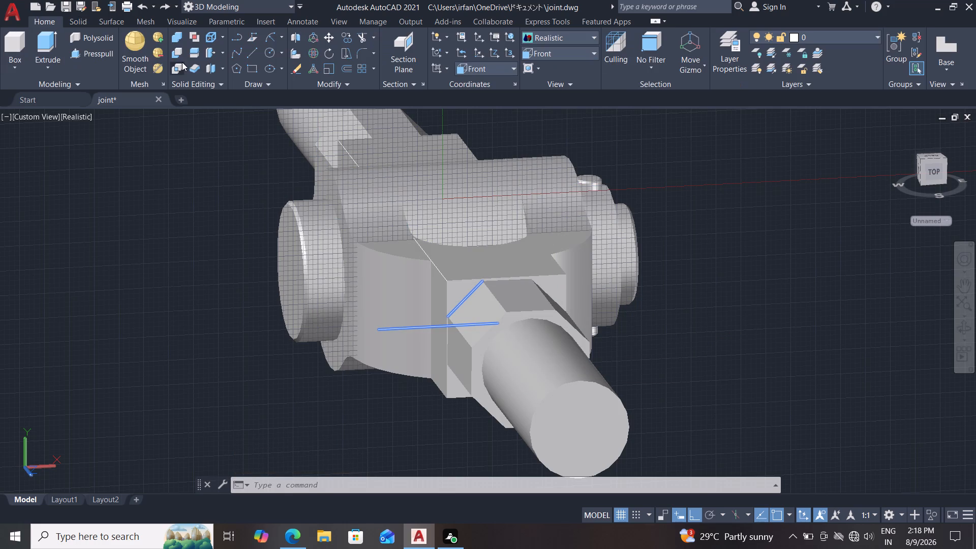
left_click(177, 33)
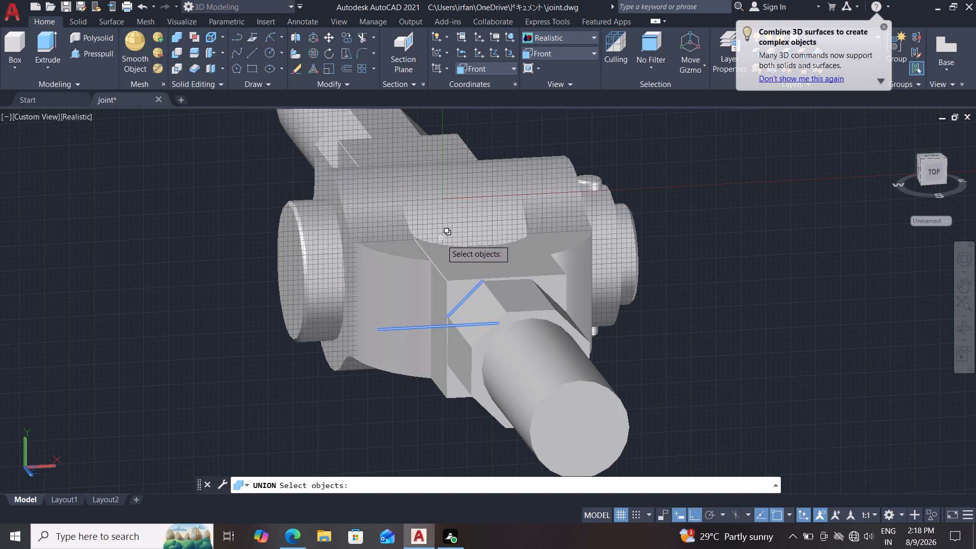
left_click(407, 267)
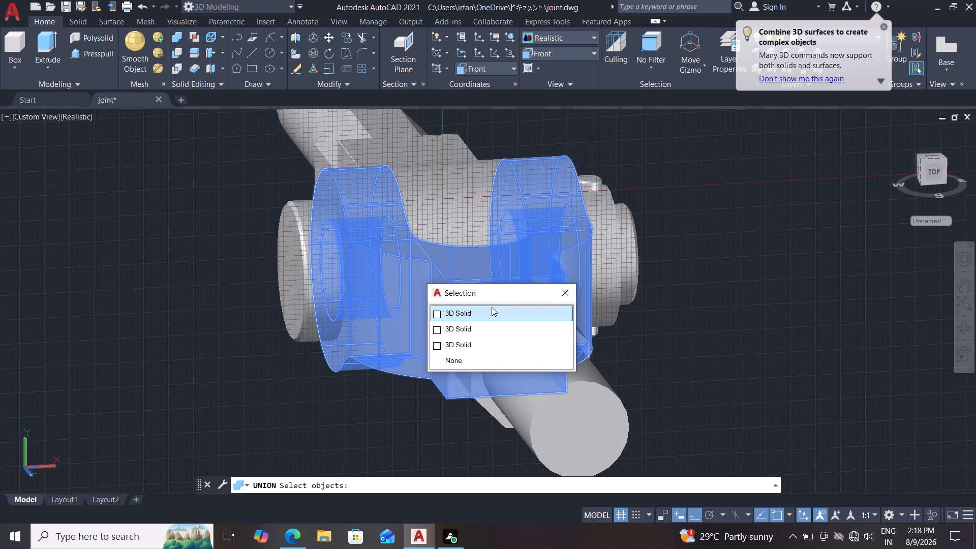
left_click(491, 307)
left_click(499, 333)
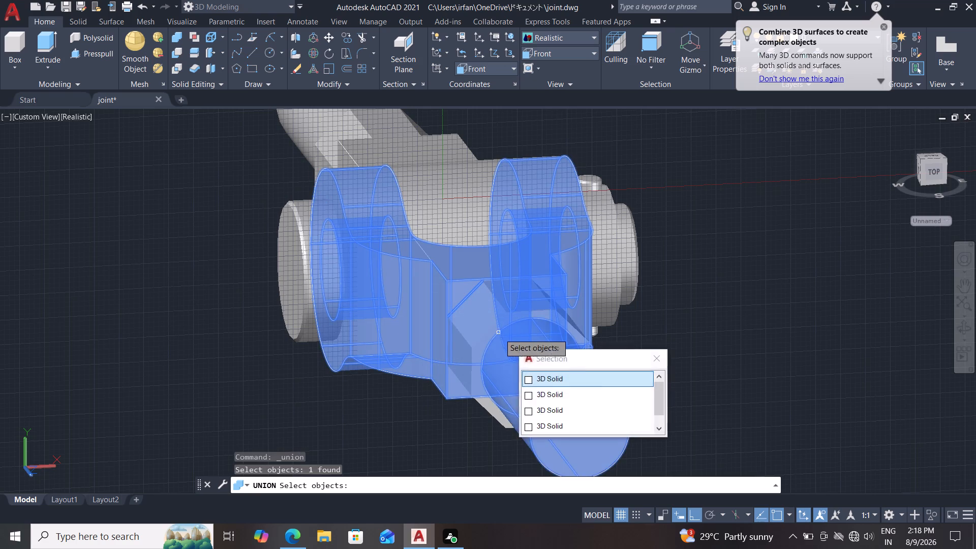
left_click(549, 380)
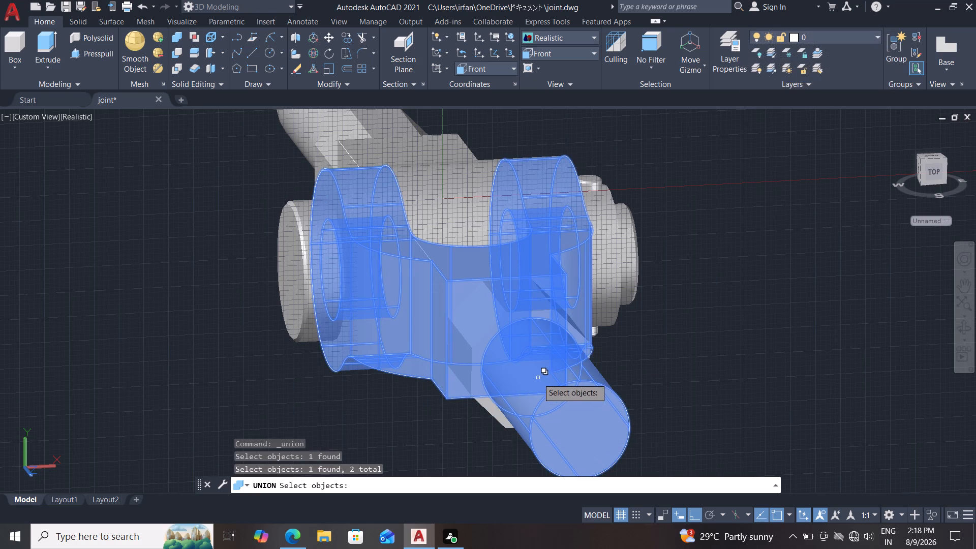
key("Return")
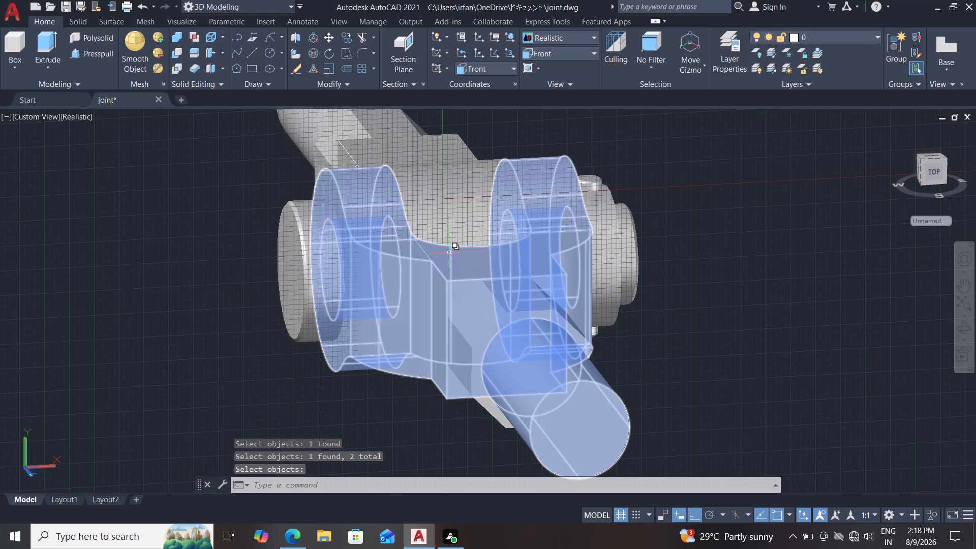
Delete the leftover straight line running lengthwise through the eye rod and fork.
middle_click_drag(415, 250, 454, 296, "shift")
middle_click_drag(401, 250, 385, 239)
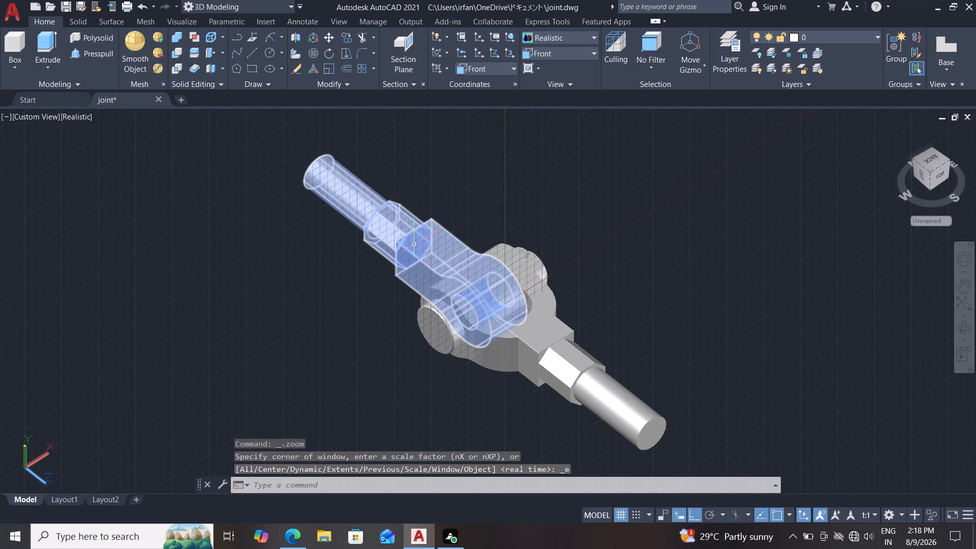
left_click(414, 245)
key("Escape")
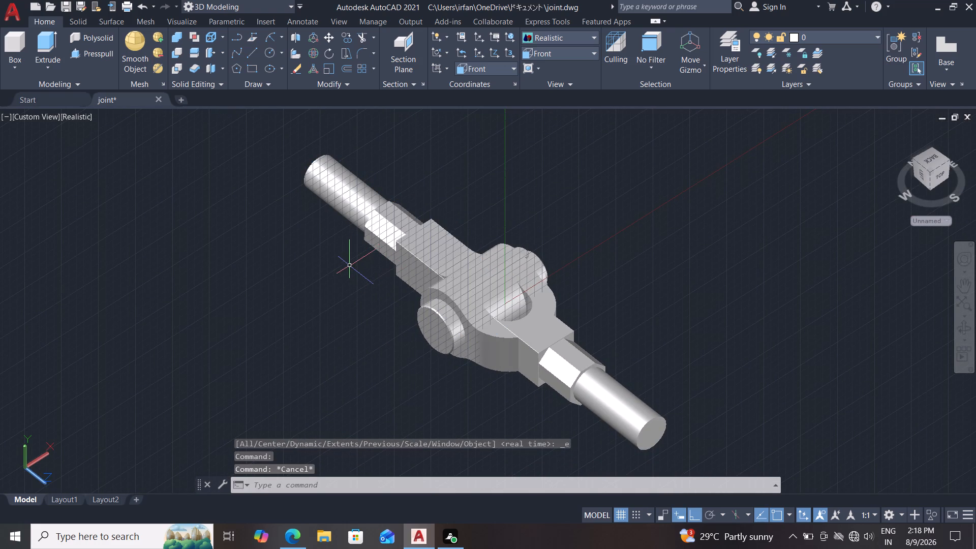
middle_click_drag(350, 265, 526, 225, "shift")
middle_click_drag(526, 225, 526, 225, "shift")
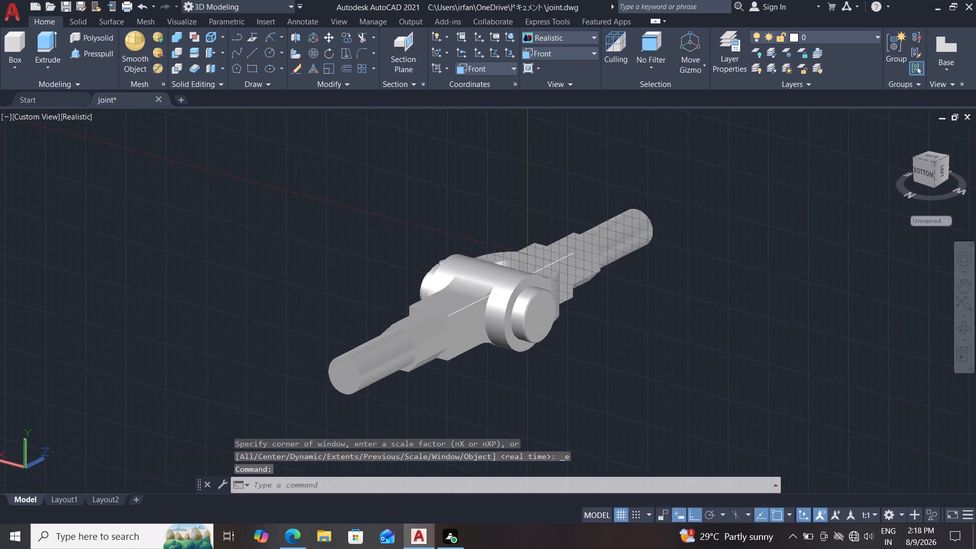
middle_click_drag(526, 225, 538, 210, "shift")
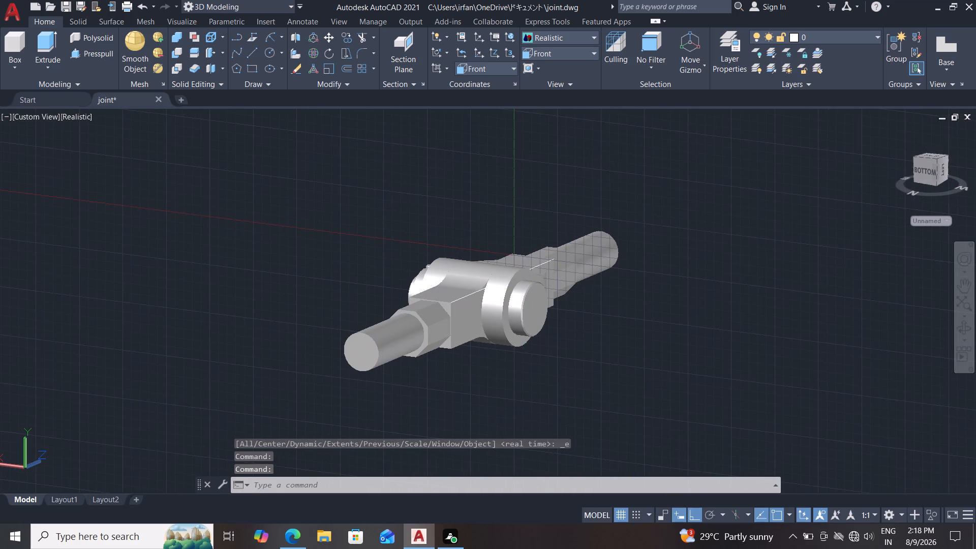
scroll(448, 304, "up", 2, "ctrl")
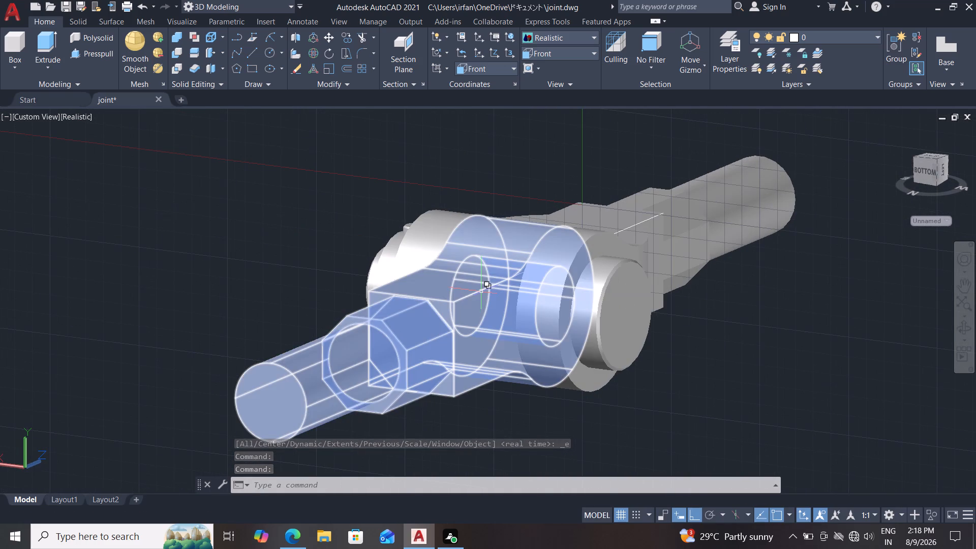
left_click(481, 292)
left_click(536, 355)
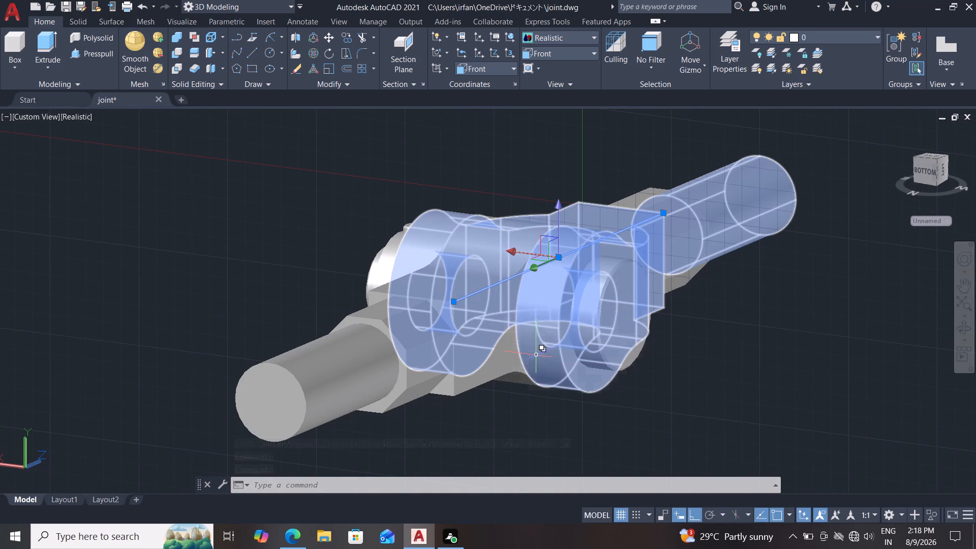
key("Delete")
key("Delete")
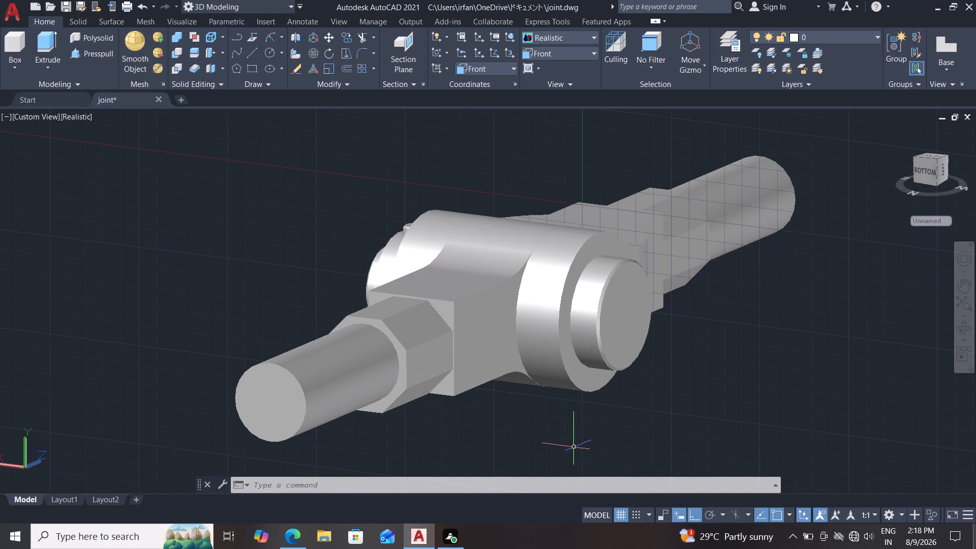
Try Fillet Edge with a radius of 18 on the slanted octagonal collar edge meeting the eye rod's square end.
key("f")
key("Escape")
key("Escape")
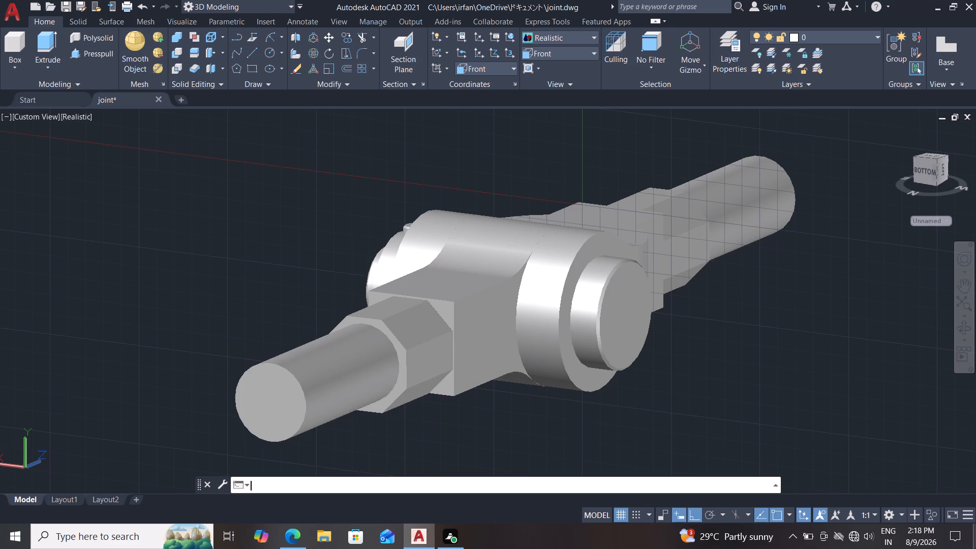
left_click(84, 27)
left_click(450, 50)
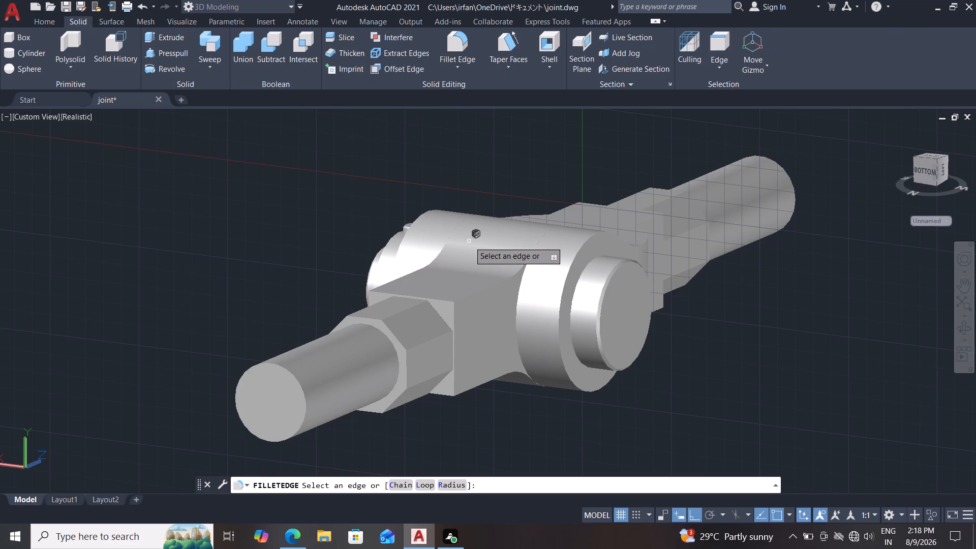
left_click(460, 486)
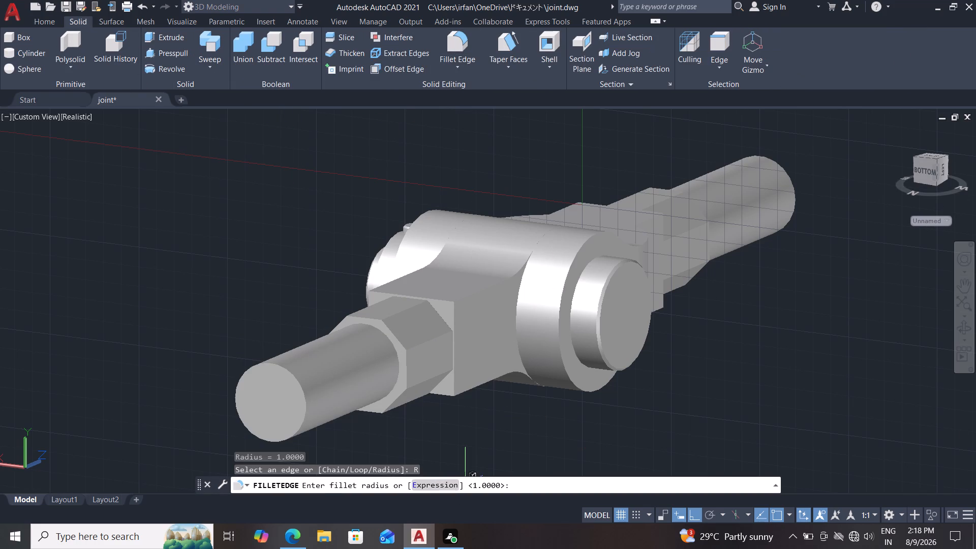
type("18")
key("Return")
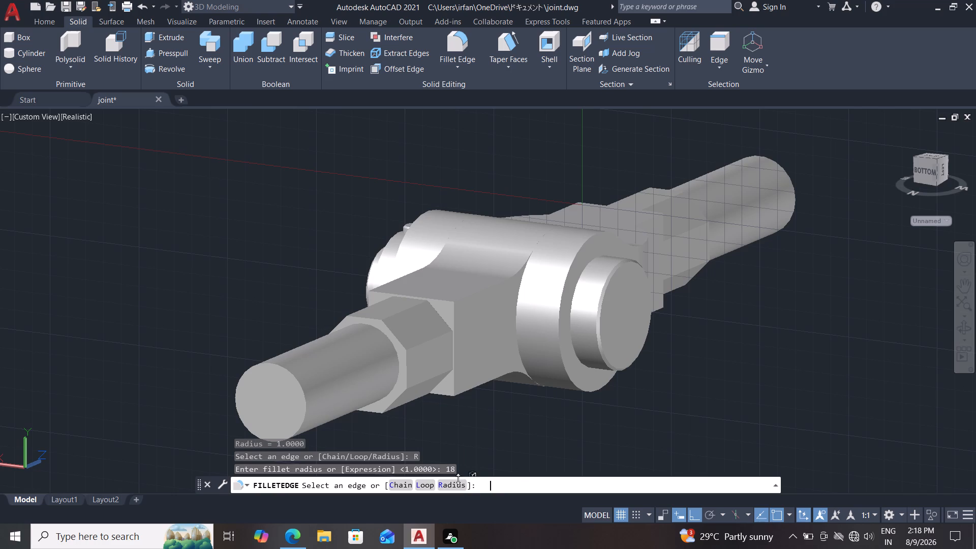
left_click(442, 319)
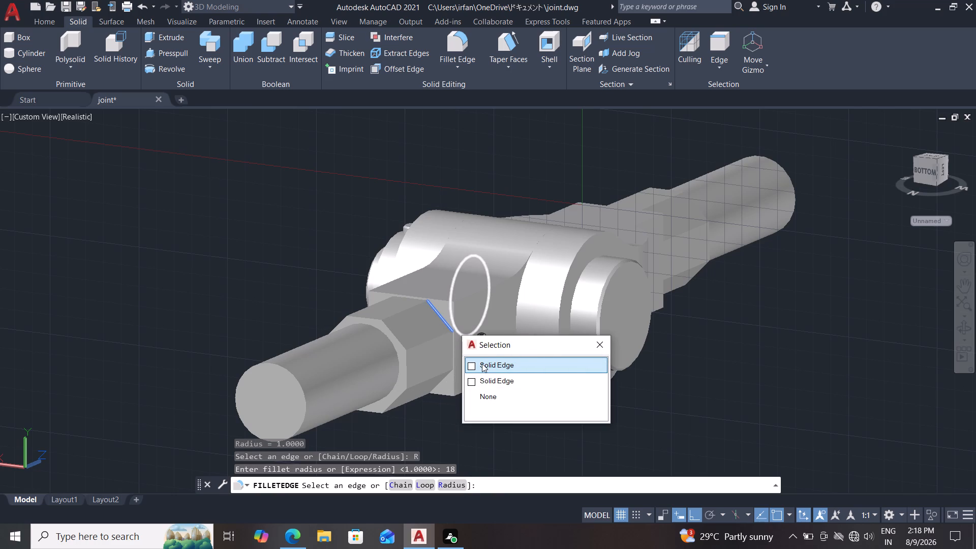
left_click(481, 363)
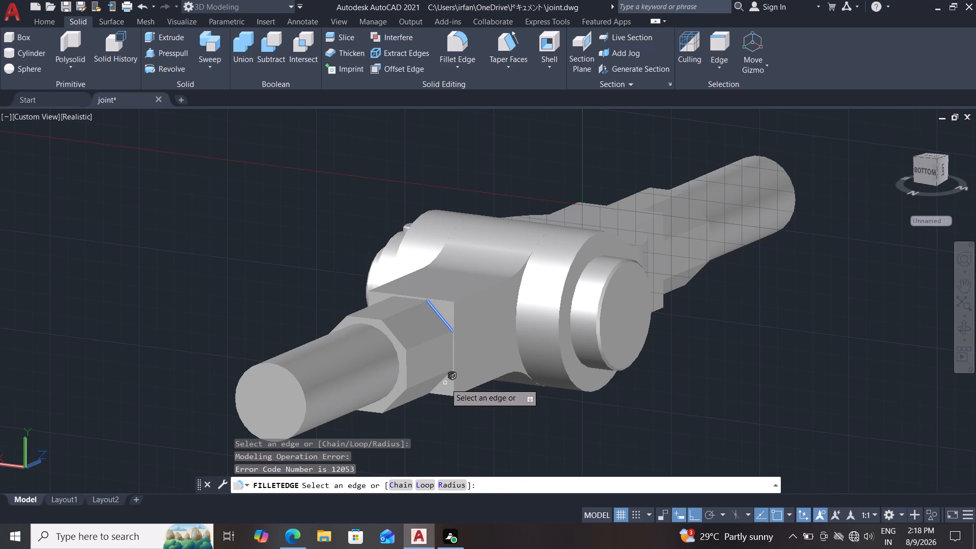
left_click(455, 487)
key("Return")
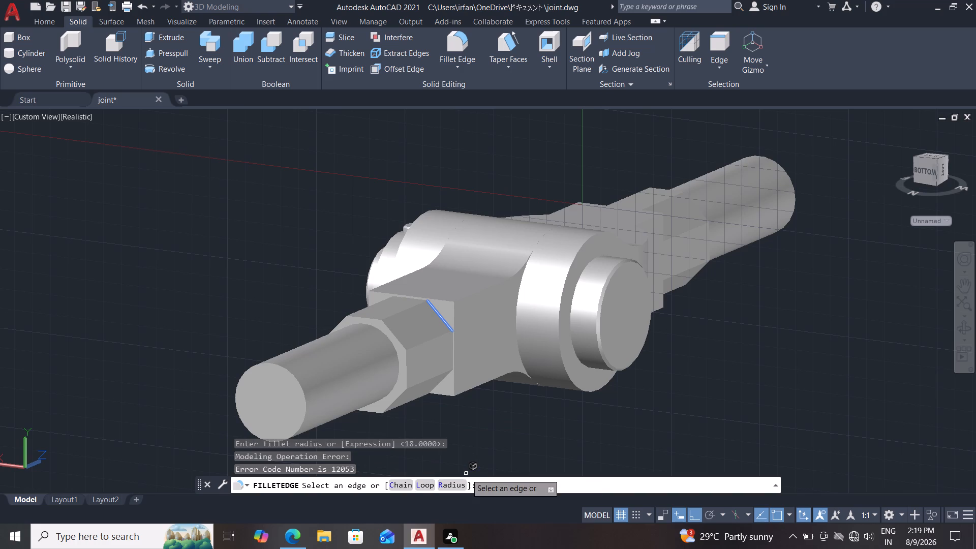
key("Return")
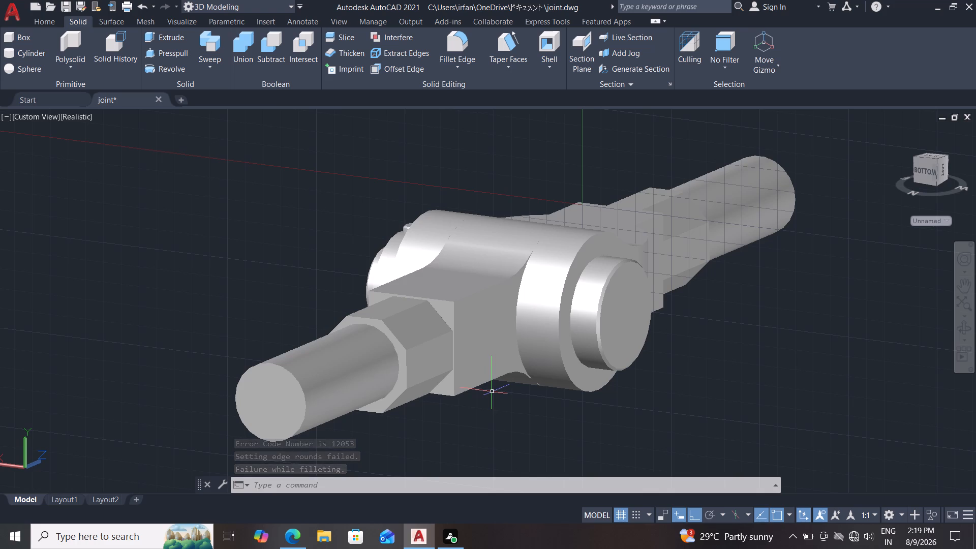
Apply Fillet Edge with radius 18 and the Loop option to the four edges of a slanted face on the eye rod's octagonal collar.
middle_click_drag(492, 396, 522, 398)
middle_click_drag(522, 398, 574, 403, "shift")
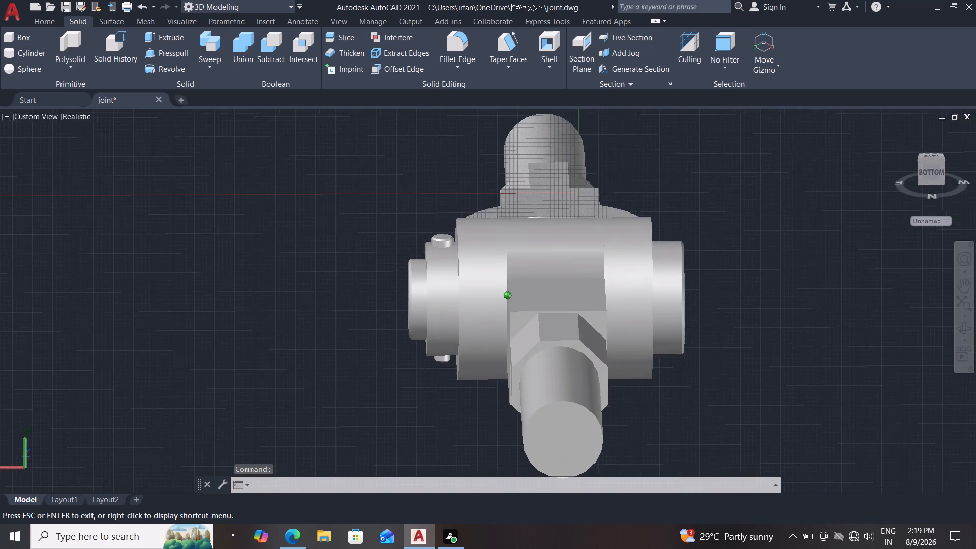
middle_click_drag(574, 403, 595, 389, "shift")
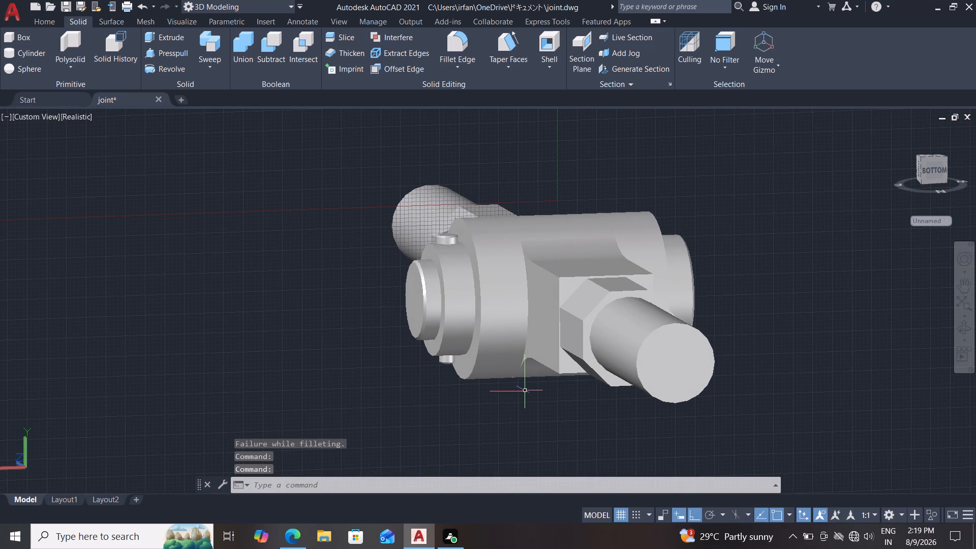
key("f")
key("Escape")
key("Escape")
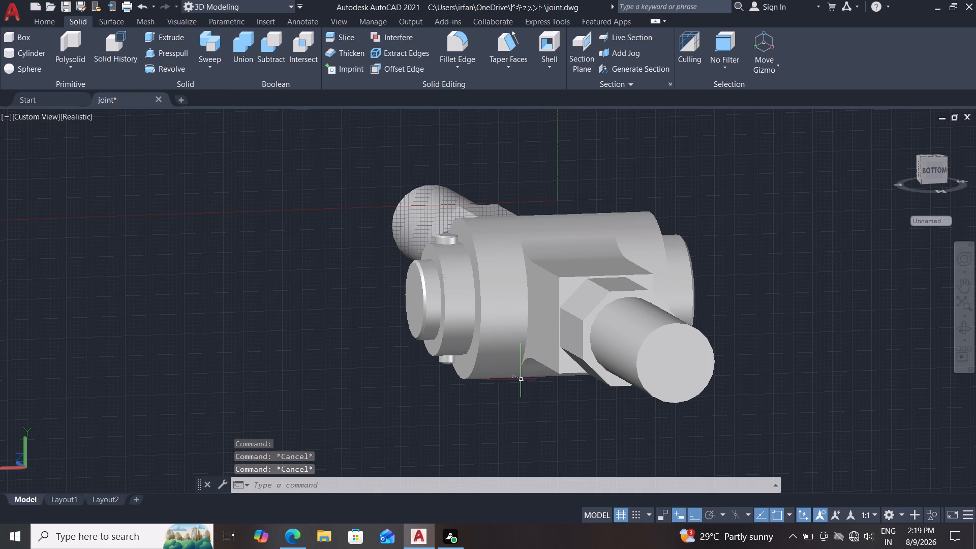
left_click(459, 51)
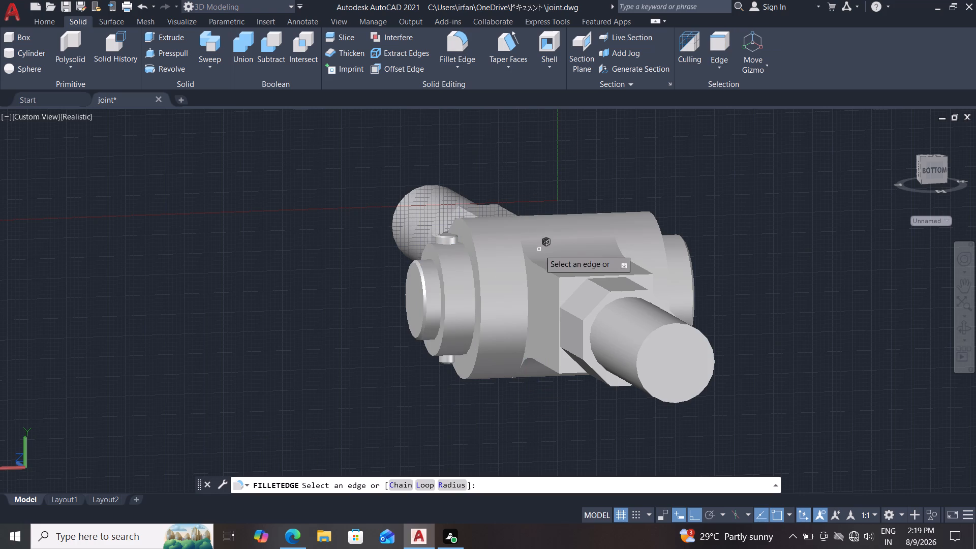
left_click(452, 484)
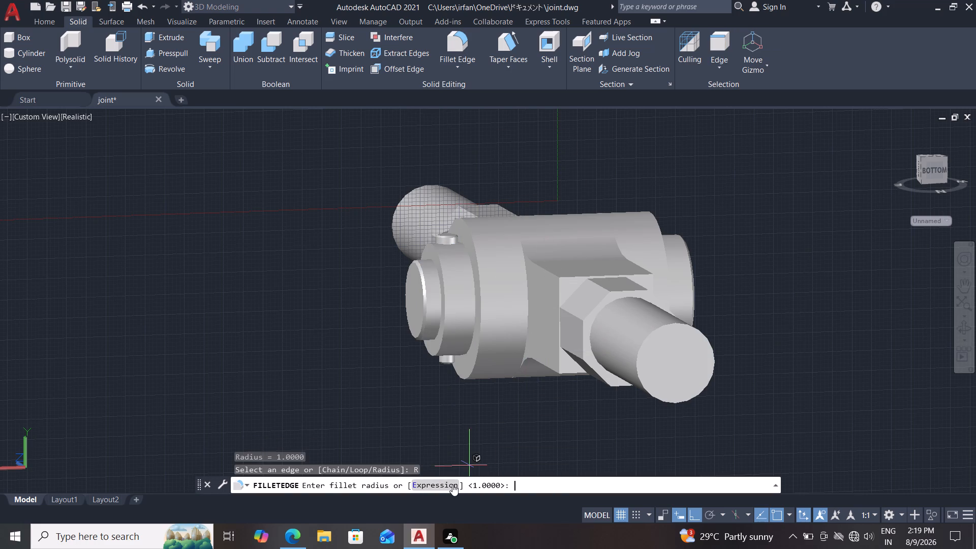
type("18")
key("Return")
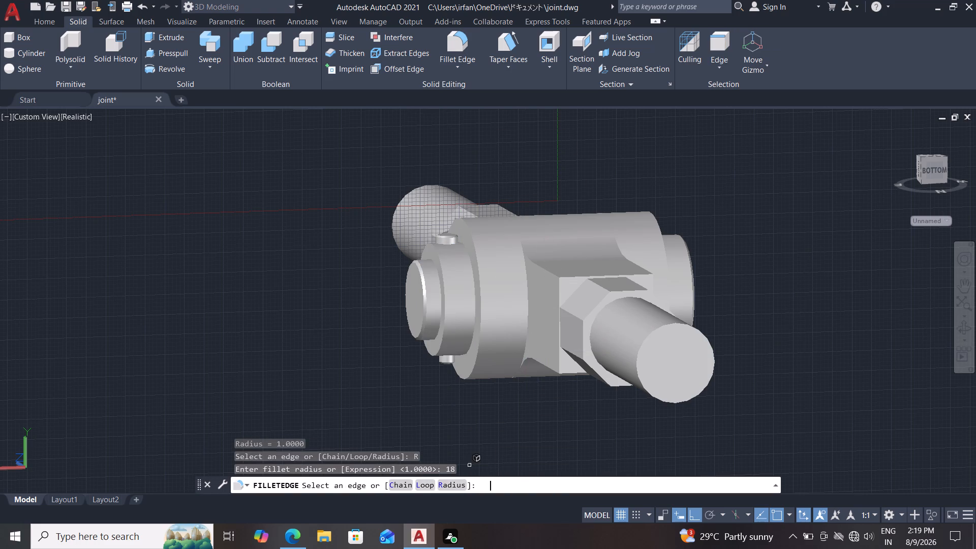
left_click(429, 489)
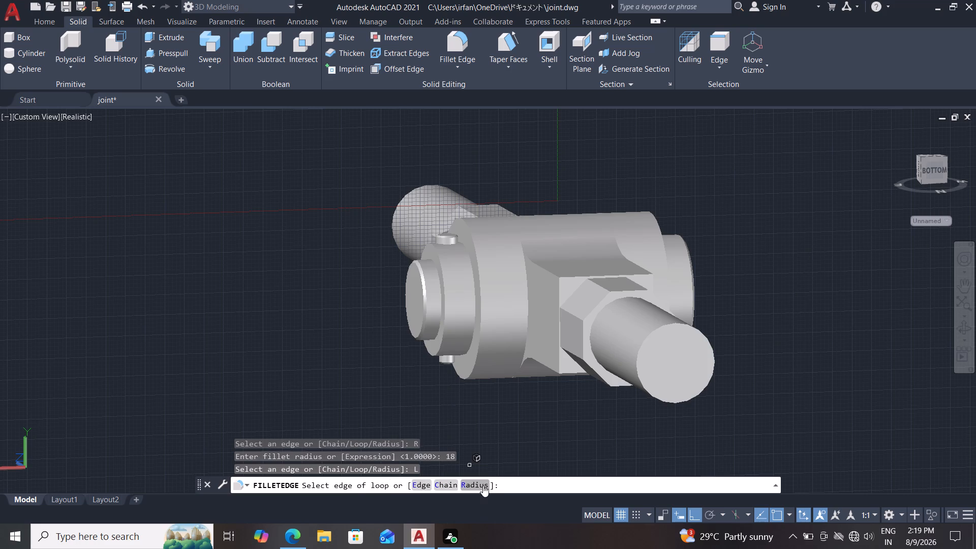
left_click(577, 290)
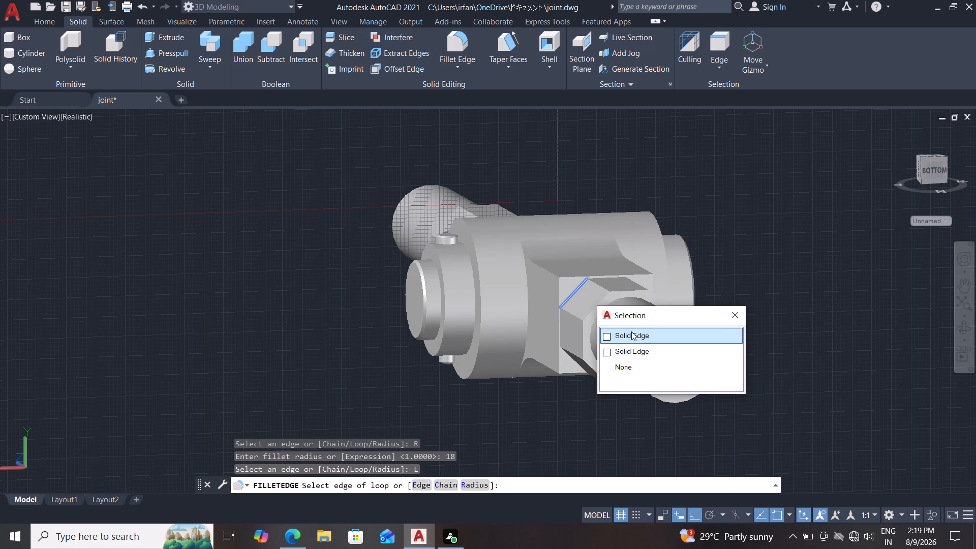
left_click(631, 331)
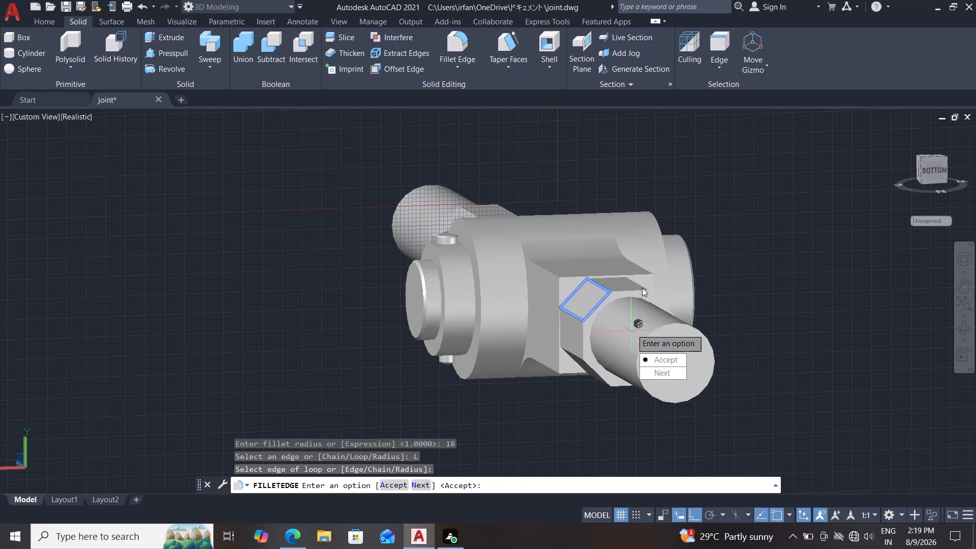
key("Return")
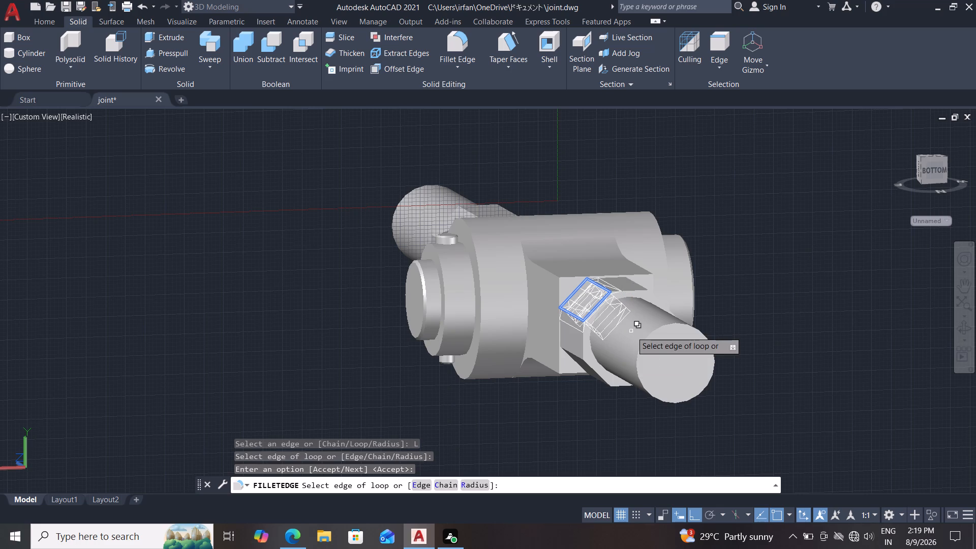
key("Return")
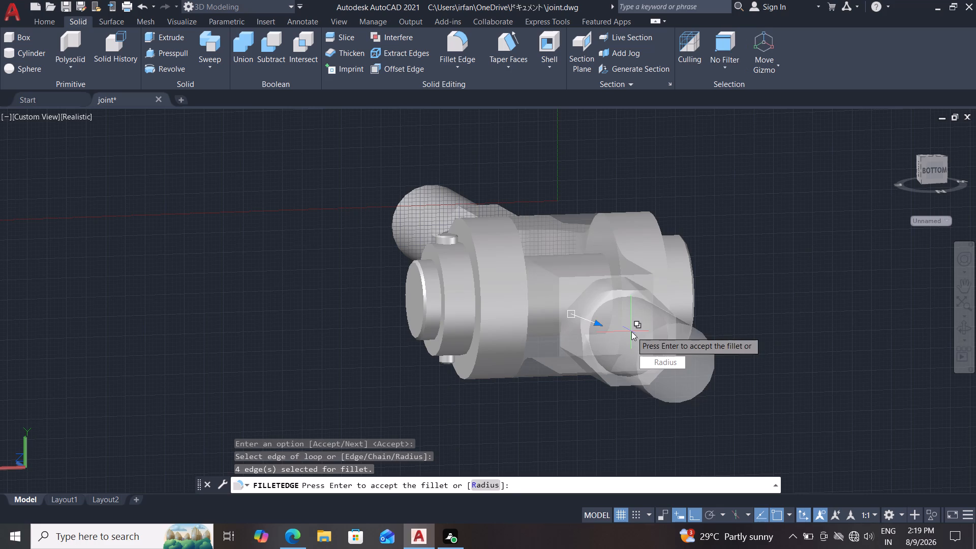
key("Return")
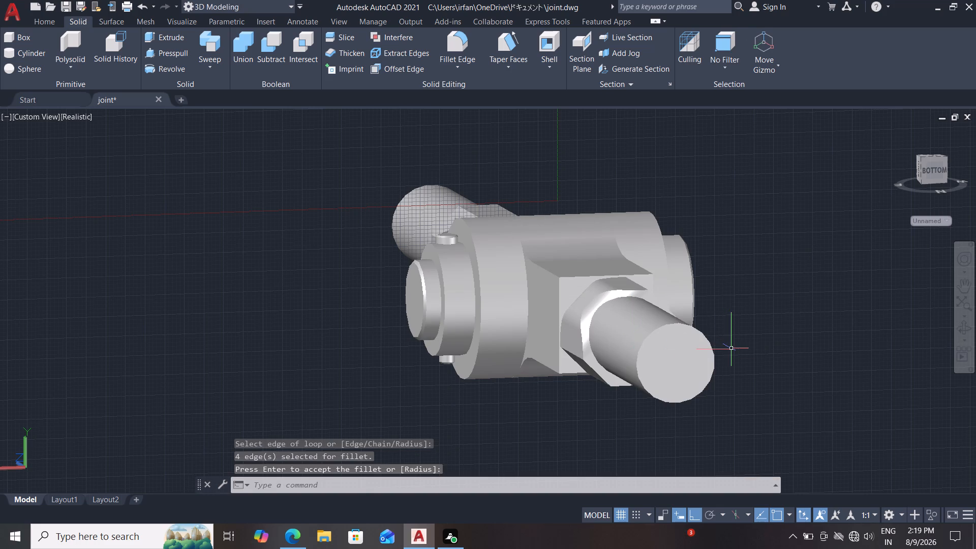
key("Escape")
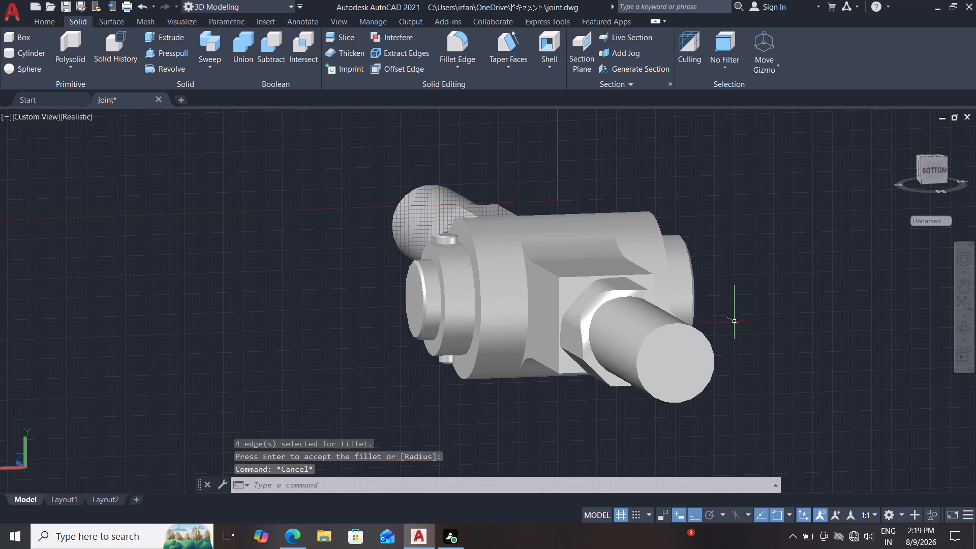
middle_click_drag(734, 321, 733, 351, "shift")
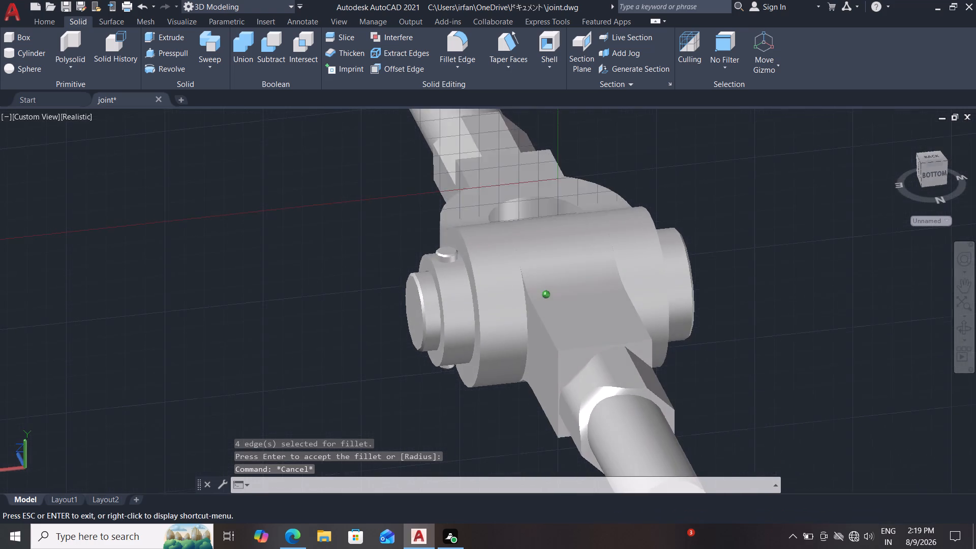
Undo the looped Fillet Edge on the slanted face of the eye rod's octagonal collar.
middle_click_drag(733, 351, 684, 354, "shift")
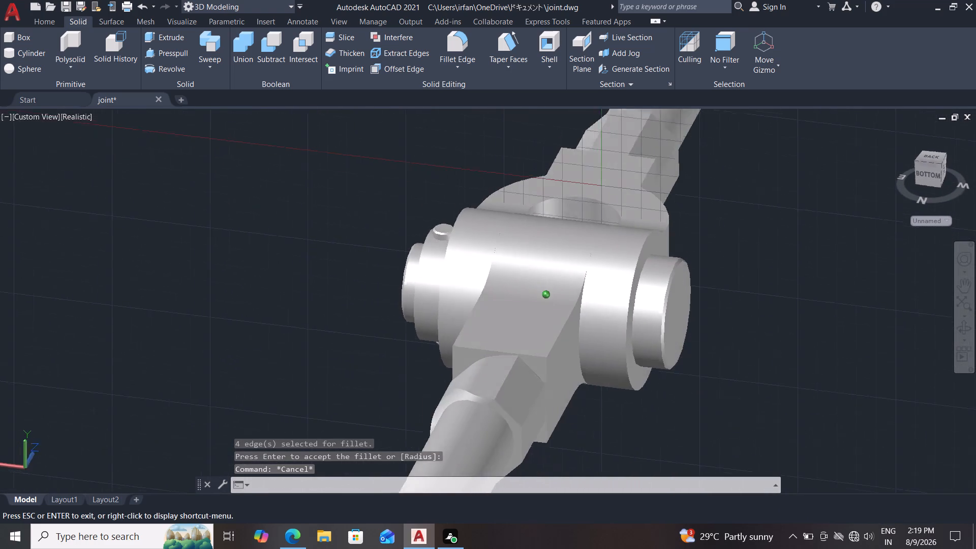
middle_click_drag(684, 354, 809, 300, "shift")
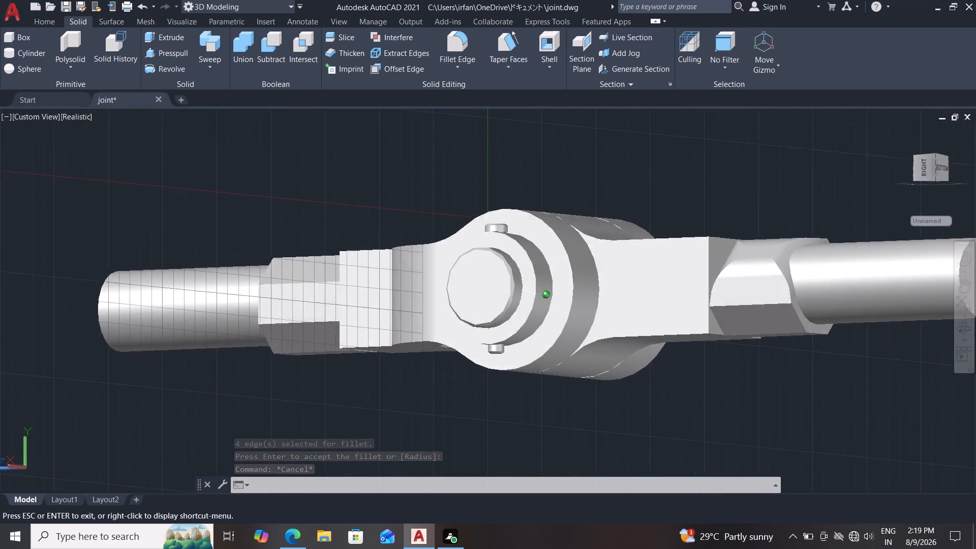
middle_click_drag(809, 300, 675, 362, "shift")
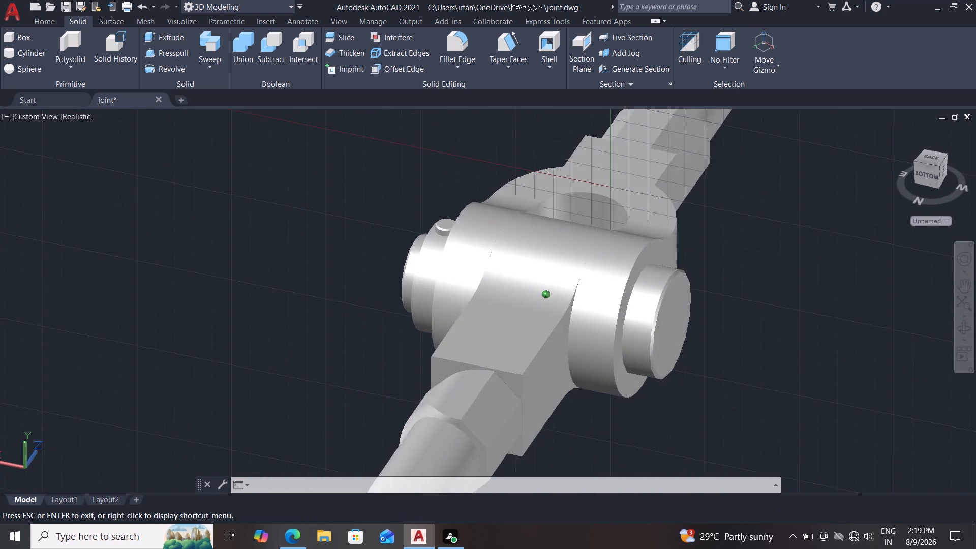
middle_click_drag(675, 362, 740, 331, "shift")
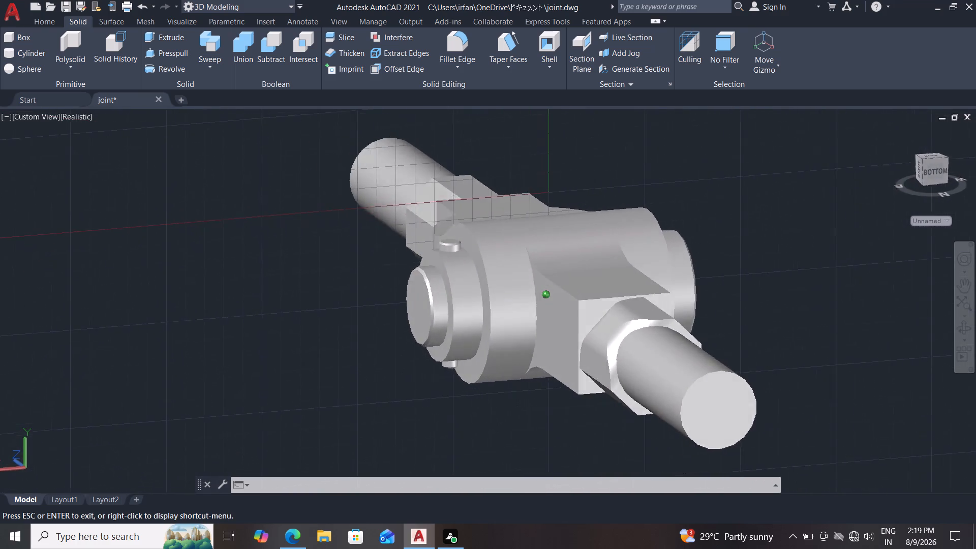
middle_click_drag(740, 331, 757, 313, "shift")
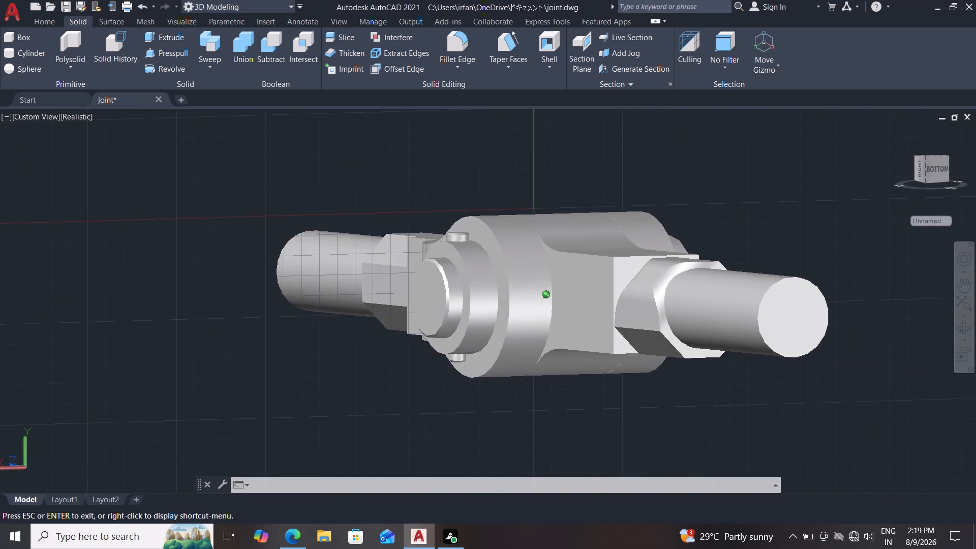
middle_click_drag(757, 313, 749, 346, "shift")
key("ctrl+z")
key("ctrl+z")
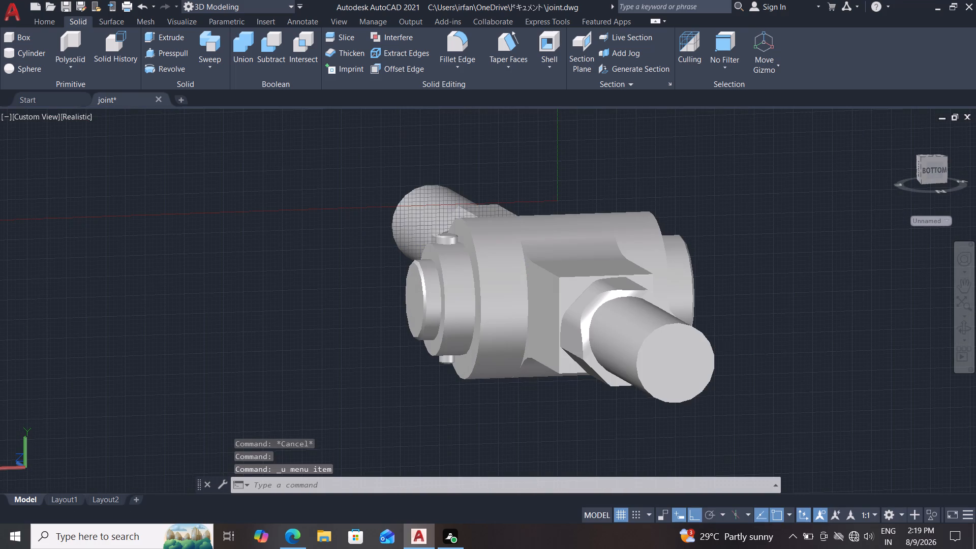
key("ctrl+z")
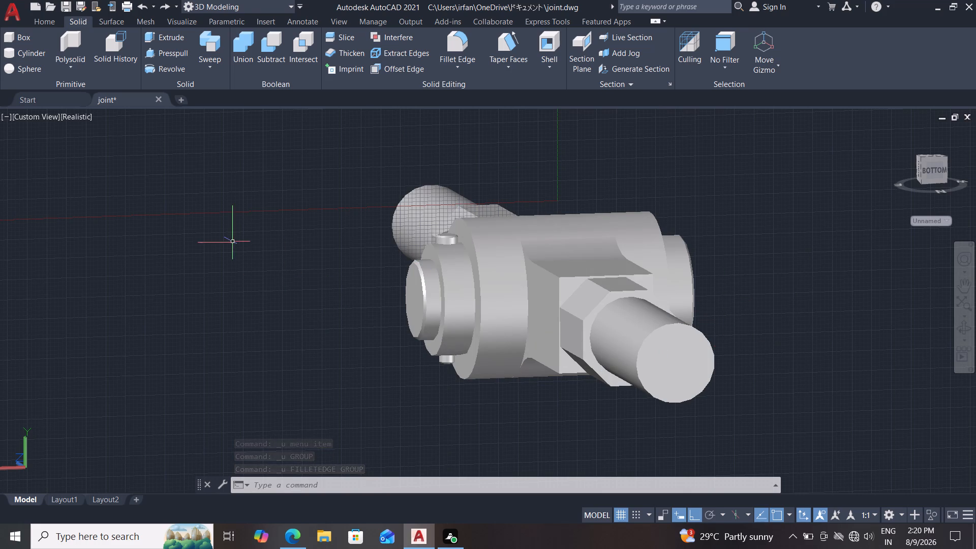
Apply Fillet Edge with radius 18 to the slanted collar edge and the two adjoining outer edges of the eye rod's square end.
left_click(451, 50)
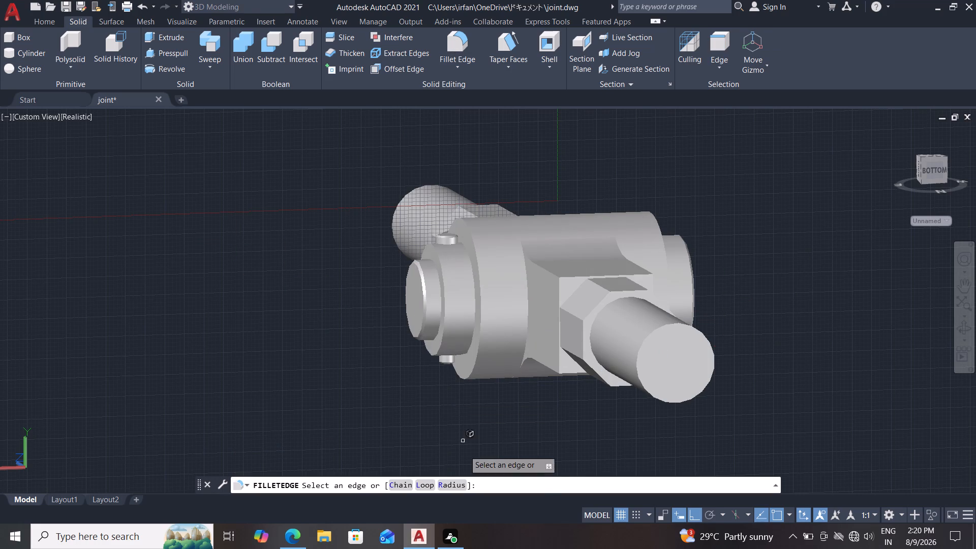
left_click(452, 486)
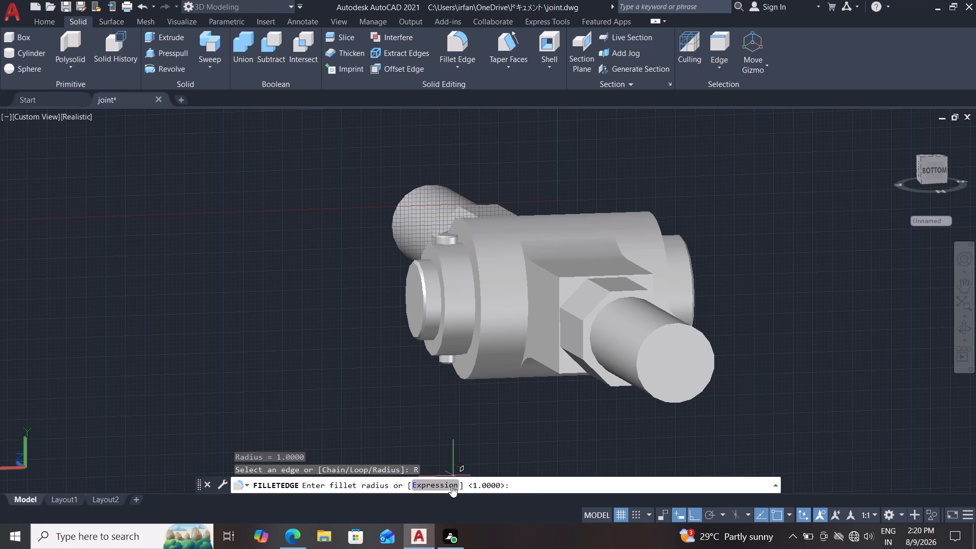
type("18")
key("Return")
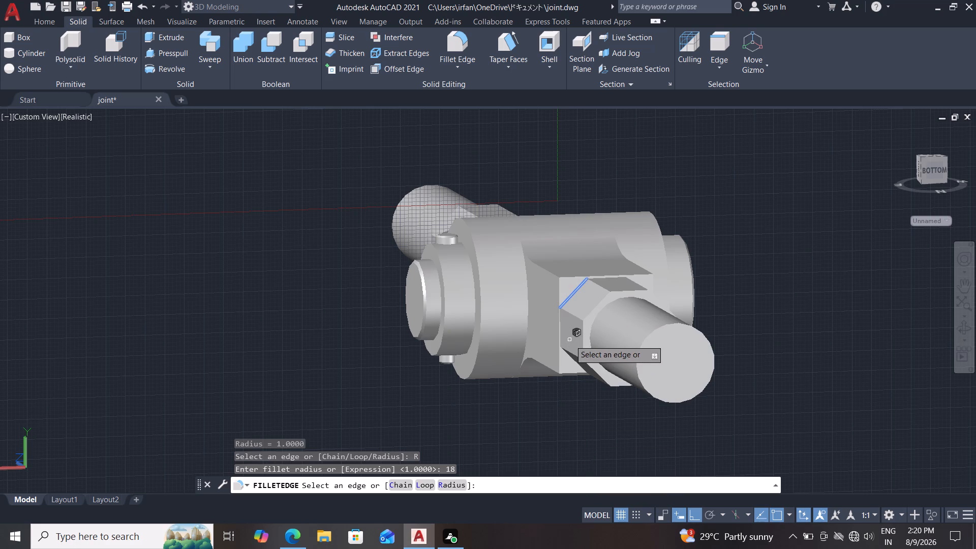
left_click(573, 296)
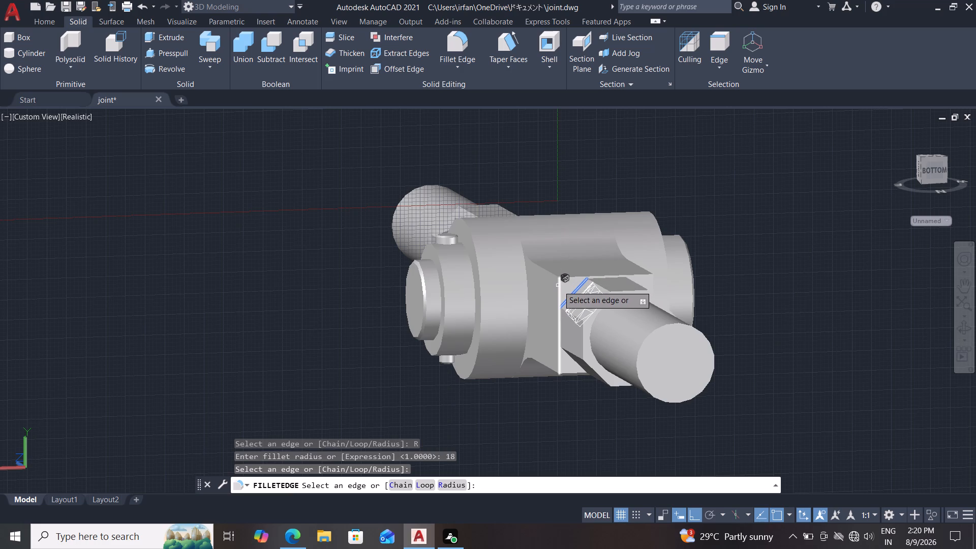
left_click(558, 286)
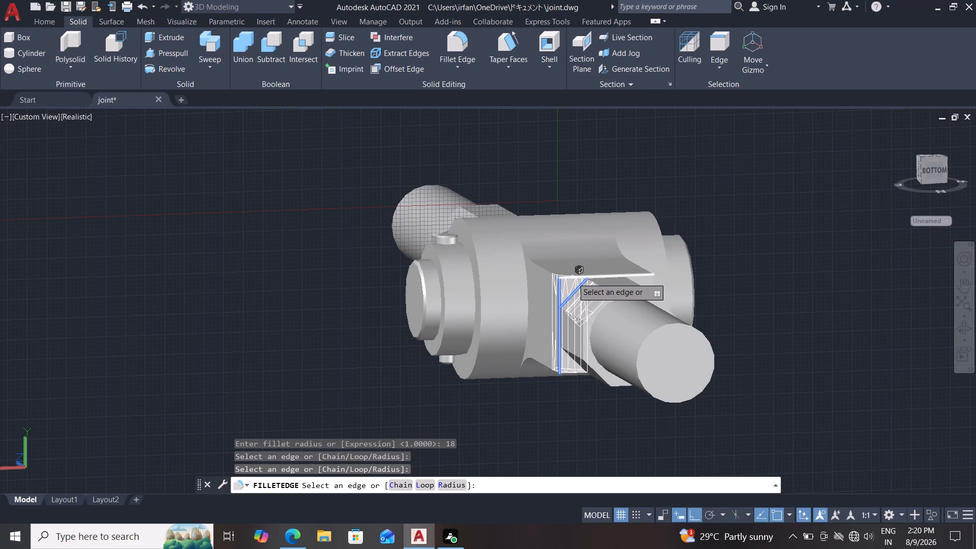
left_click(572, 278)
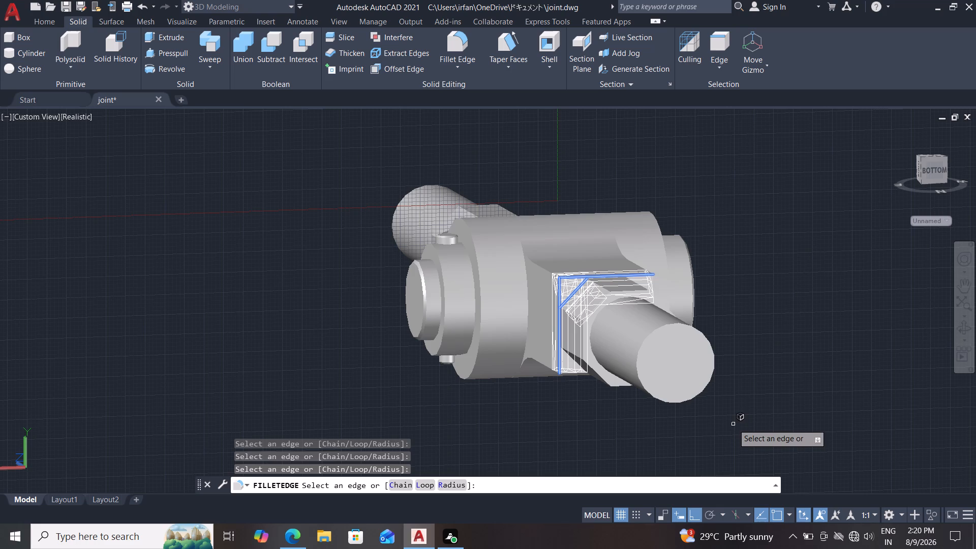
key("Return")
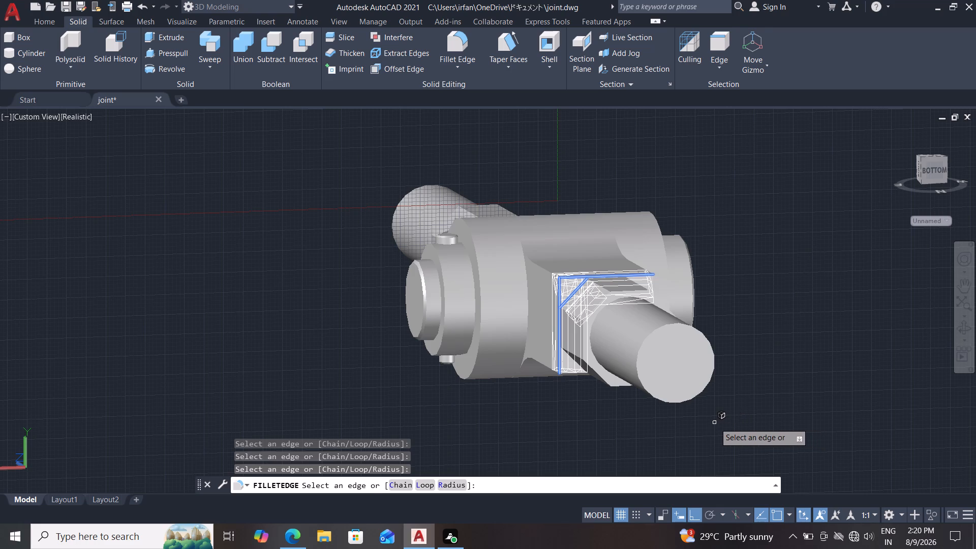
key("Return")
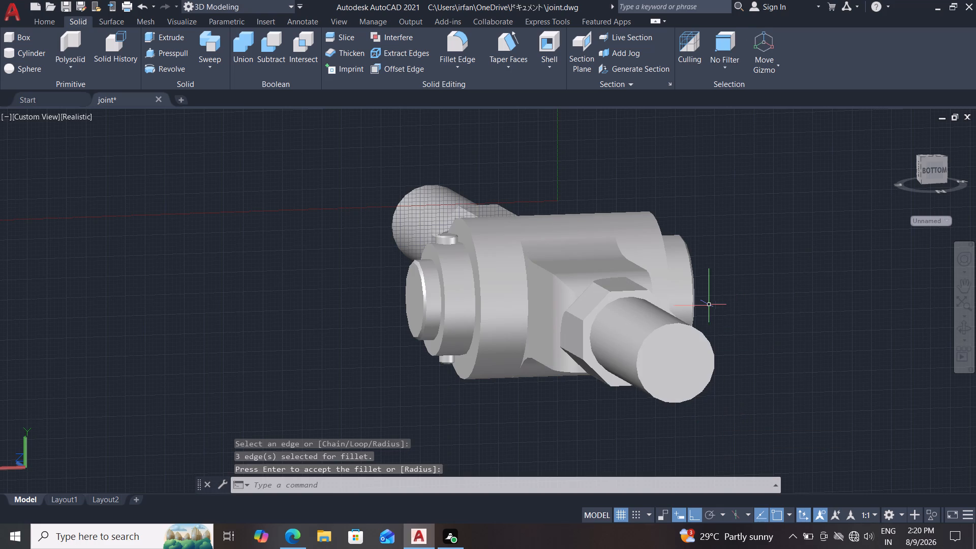
Examine the eye rod's filleted square end and octagonal collar from several angles.
middle_click_drag(708, 305, 682, 347, "shift")
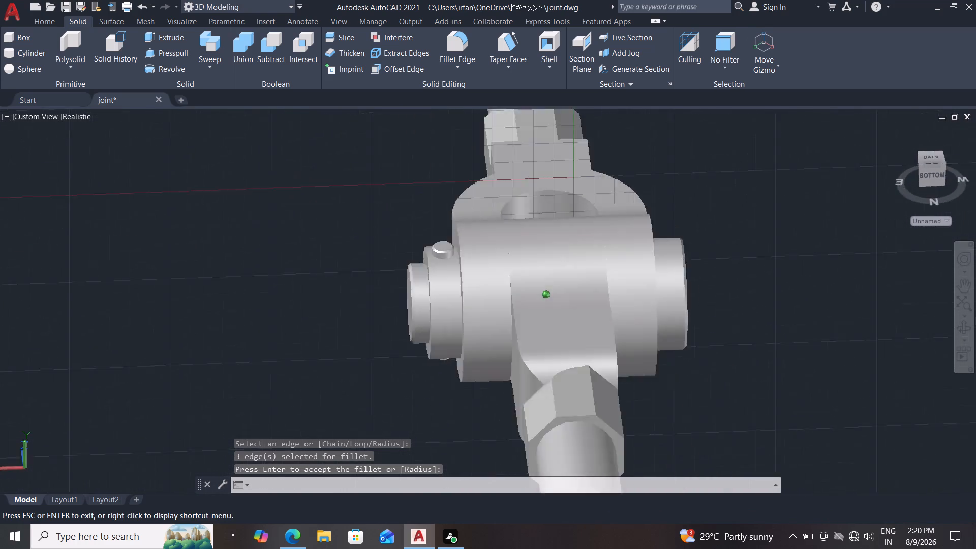
middle_click_drag(682, 347, 721, 278, "shift")
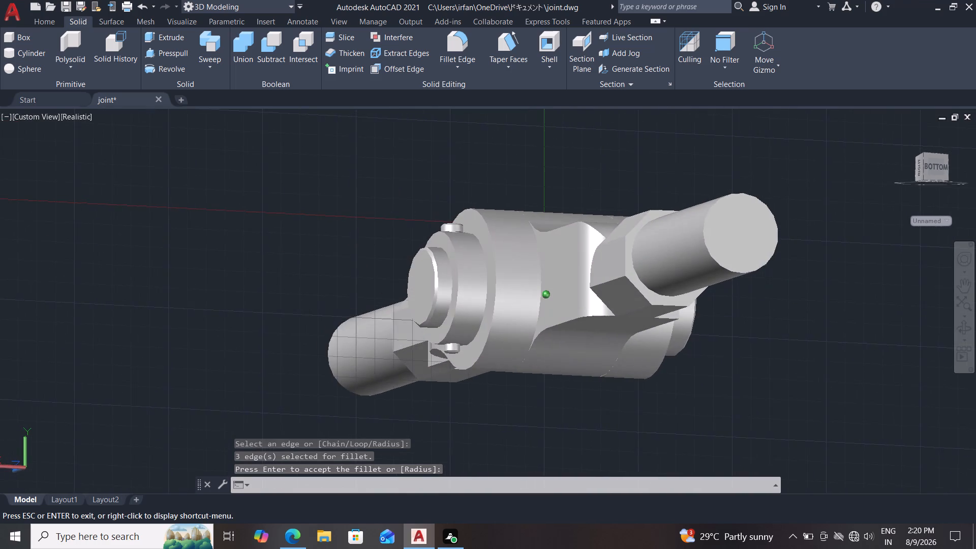
middle_click_drag(721, 278, 702, 295, "shift")
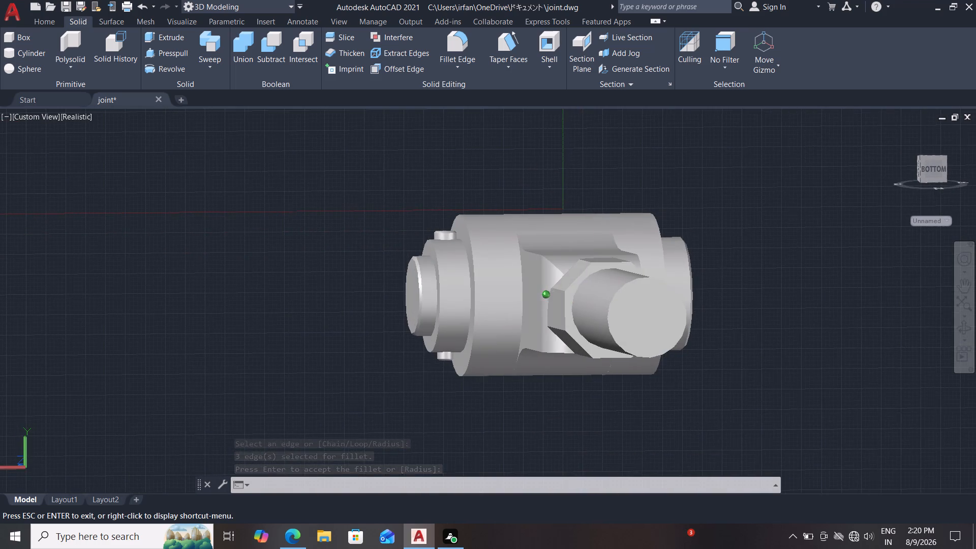
middle_click_drag(702, 295, 631, 298, "shift")
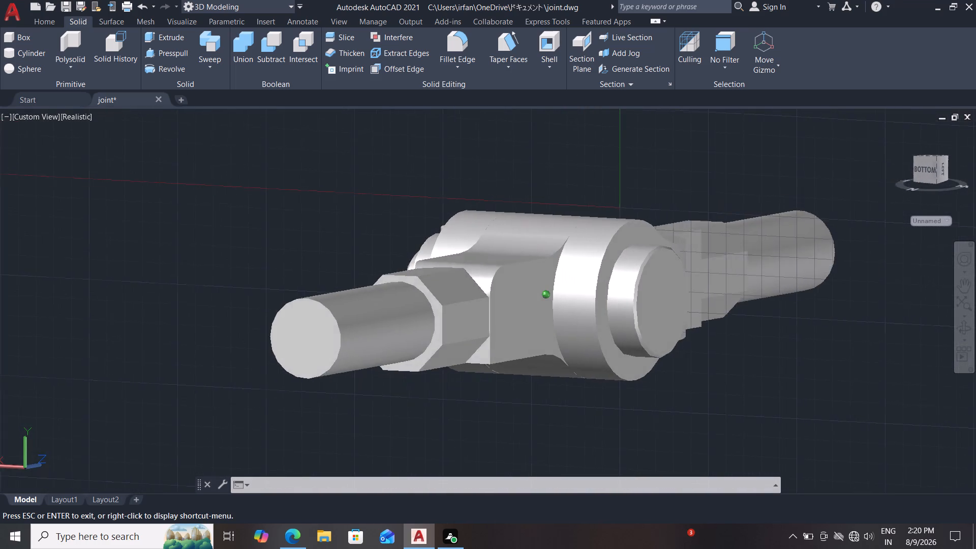
middle_click_drag(631, 298, 686, 262, "shift")
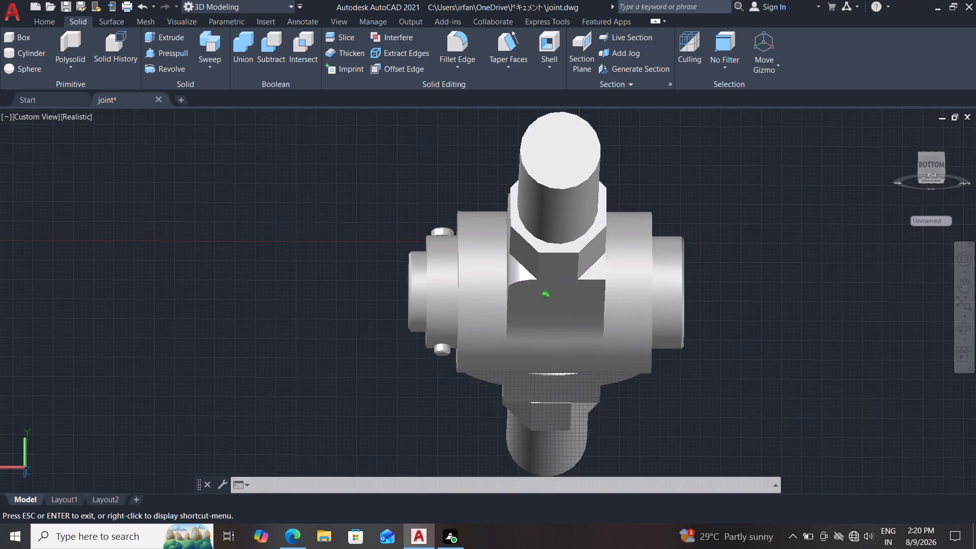
middle_click_drag(686, 262, 712, 301, "shift")
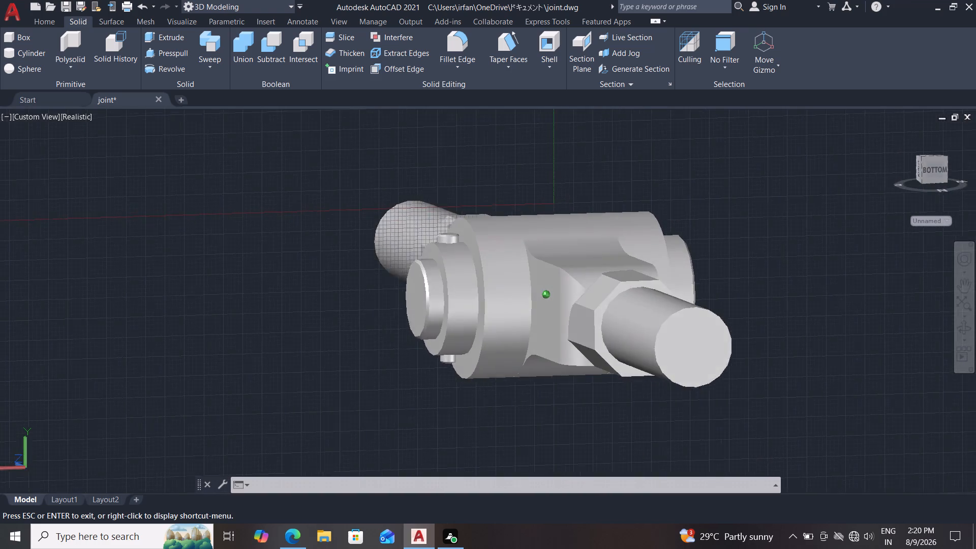
middle_click_drag(712, 301, 739, 340, "shift")
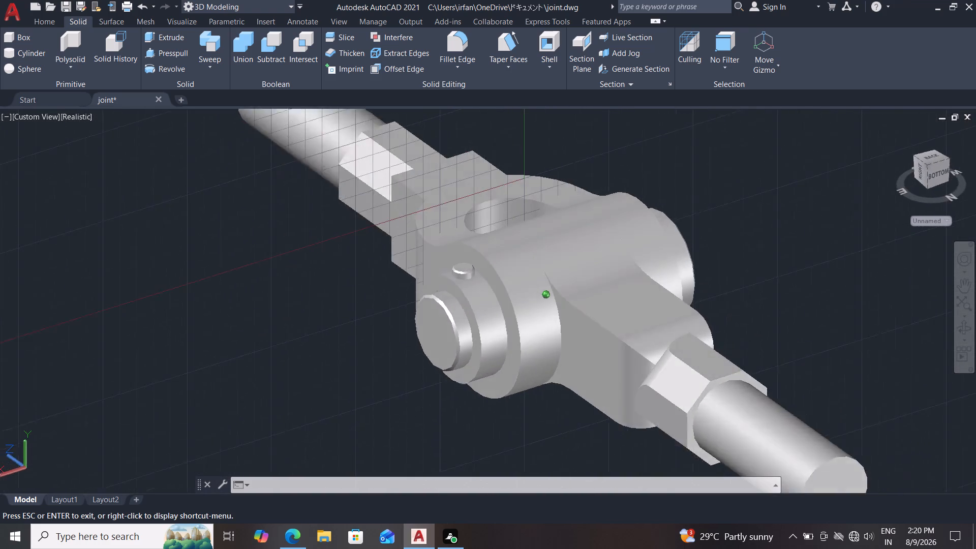
middle_click_drag(739, 340, 718, 344, "shift")
middle_click_drag(718, 344, 438, 544, "shift")
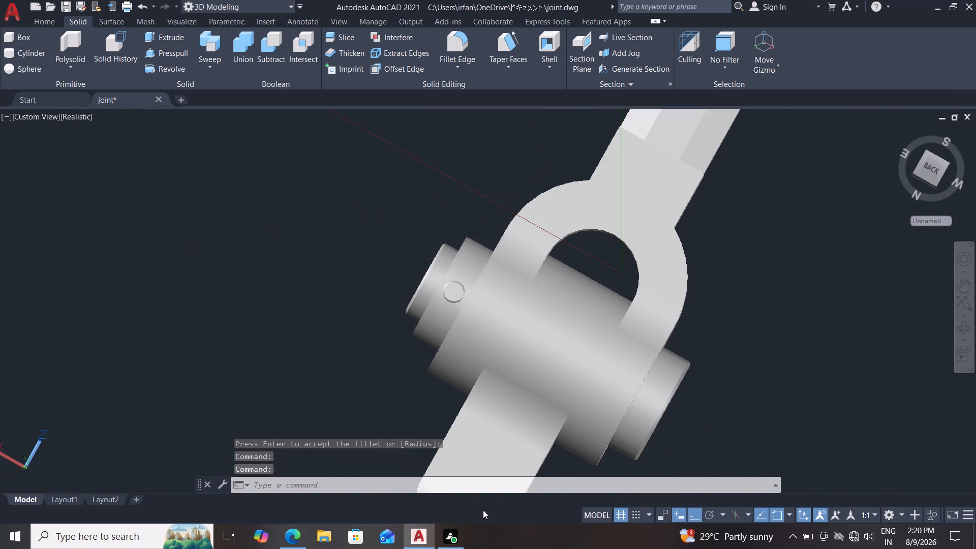
middle_click_drag(386, 292, 404, 271, "shift")
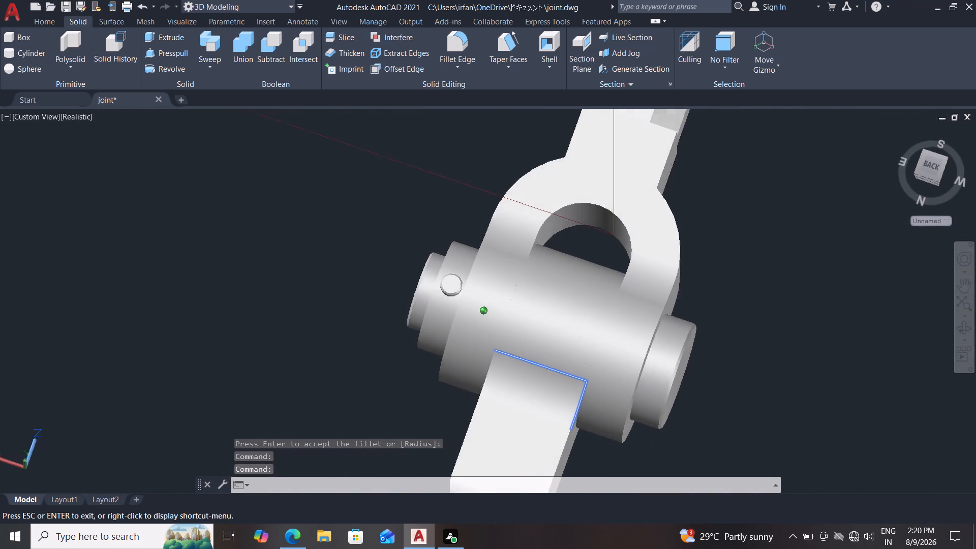
middle_click_drag(404, 271, 421, 254, "shift")
middle_click_drag(433, 235, 469, 174, "shift")
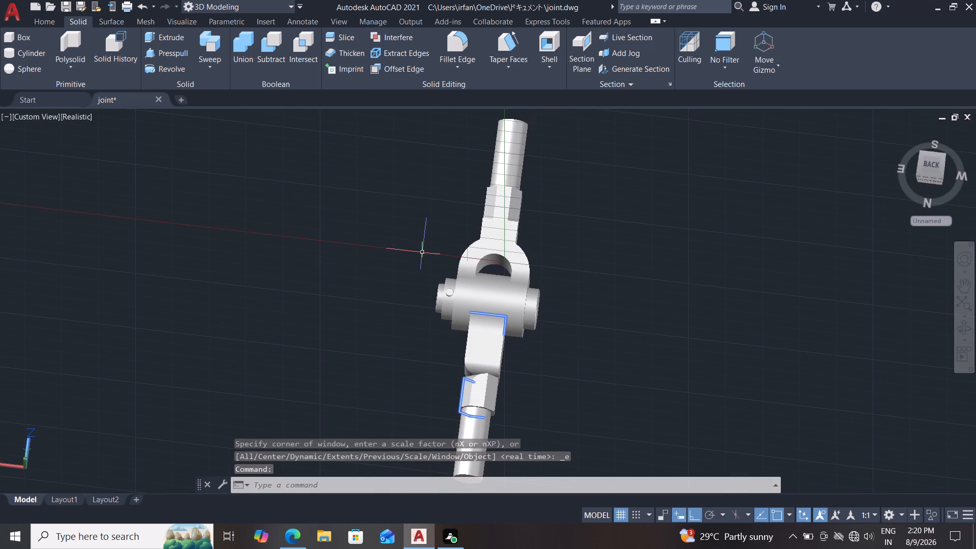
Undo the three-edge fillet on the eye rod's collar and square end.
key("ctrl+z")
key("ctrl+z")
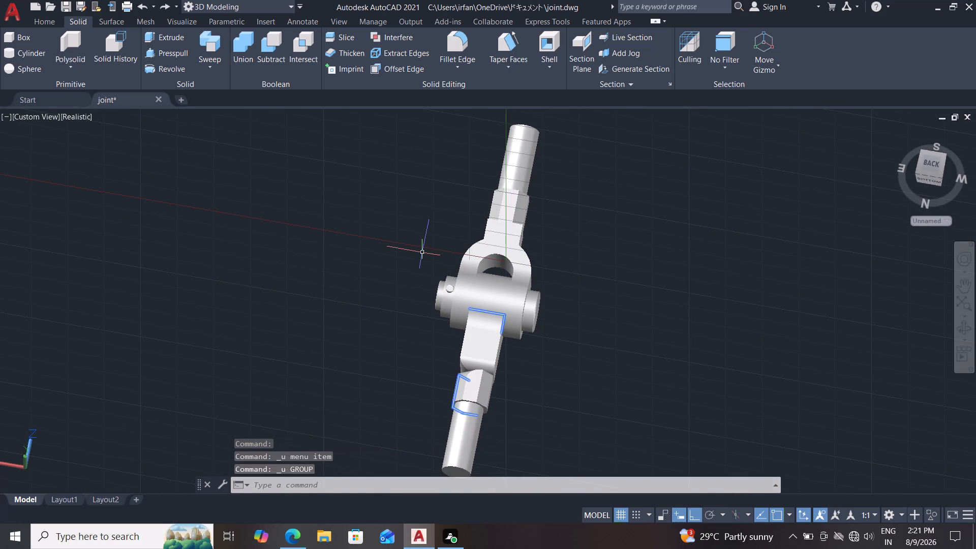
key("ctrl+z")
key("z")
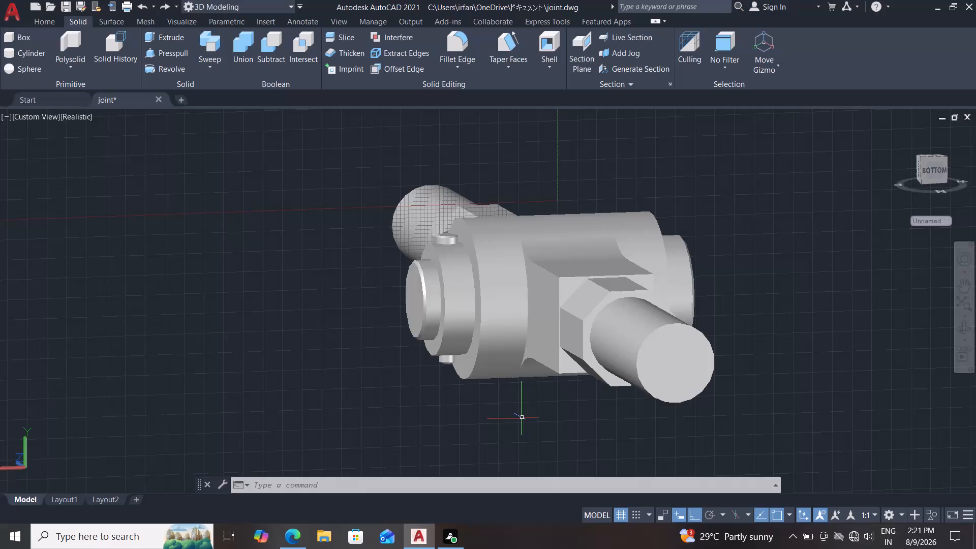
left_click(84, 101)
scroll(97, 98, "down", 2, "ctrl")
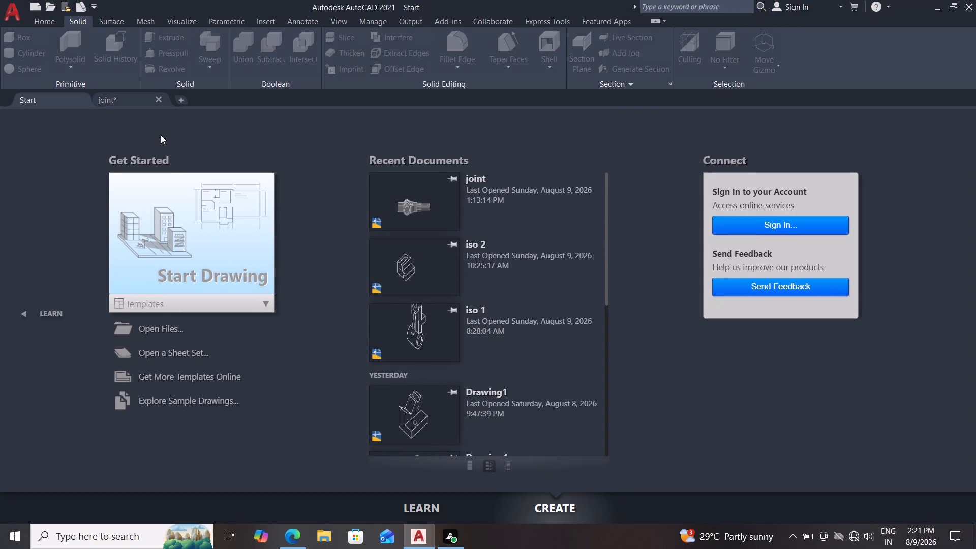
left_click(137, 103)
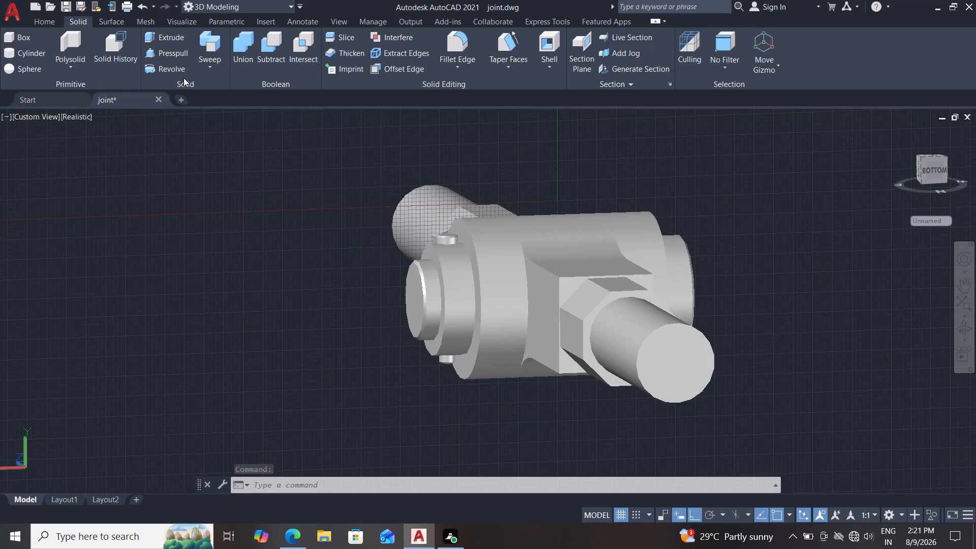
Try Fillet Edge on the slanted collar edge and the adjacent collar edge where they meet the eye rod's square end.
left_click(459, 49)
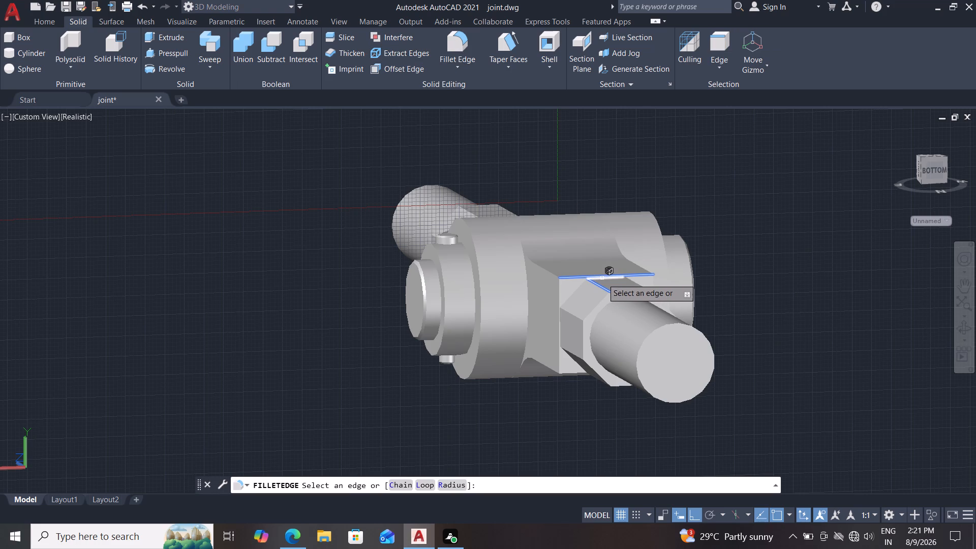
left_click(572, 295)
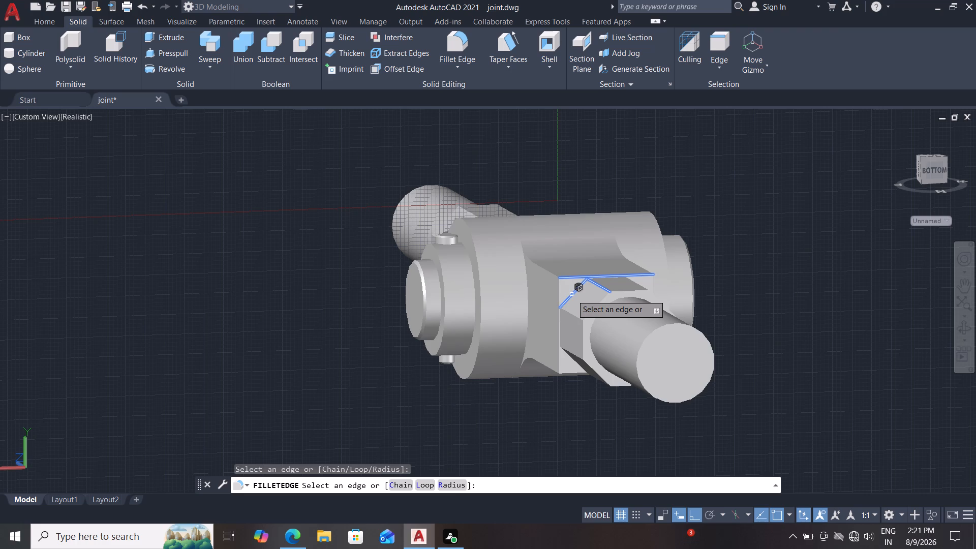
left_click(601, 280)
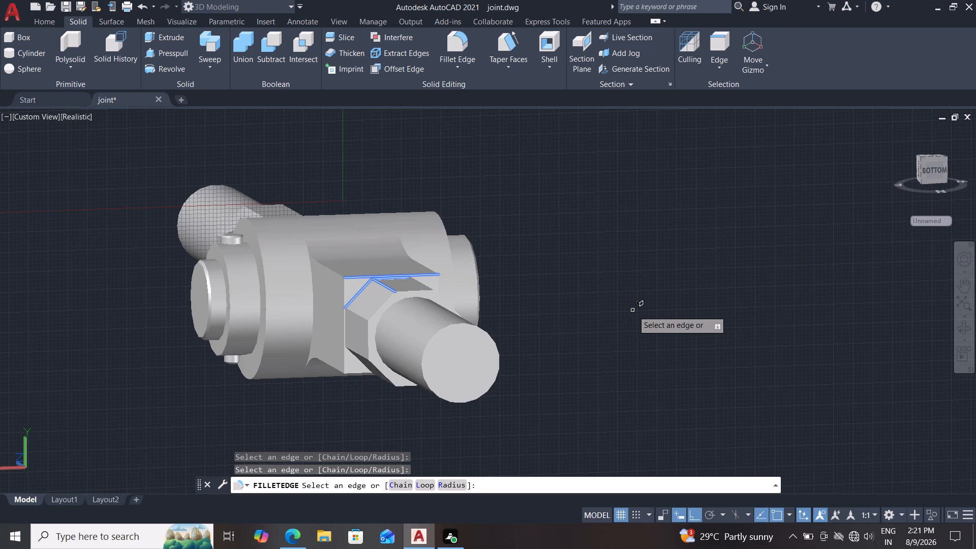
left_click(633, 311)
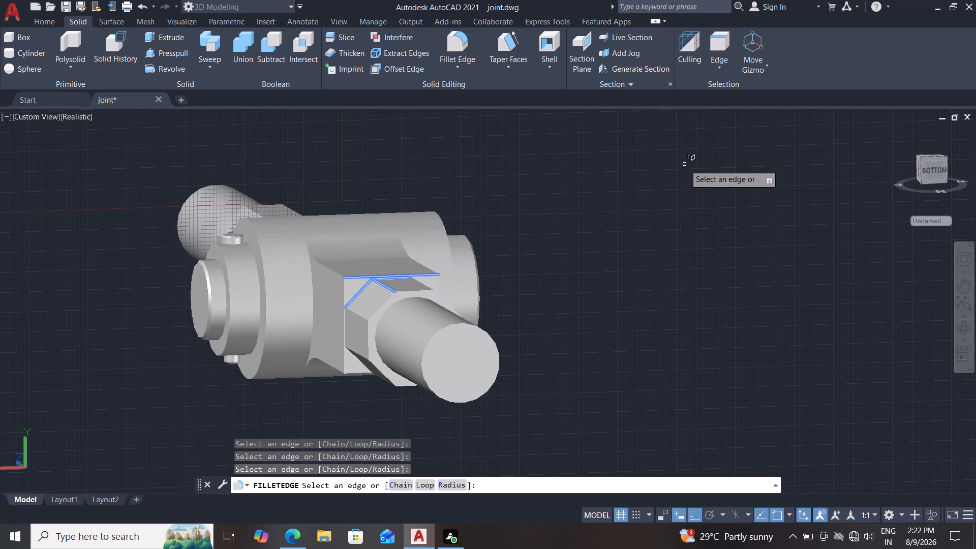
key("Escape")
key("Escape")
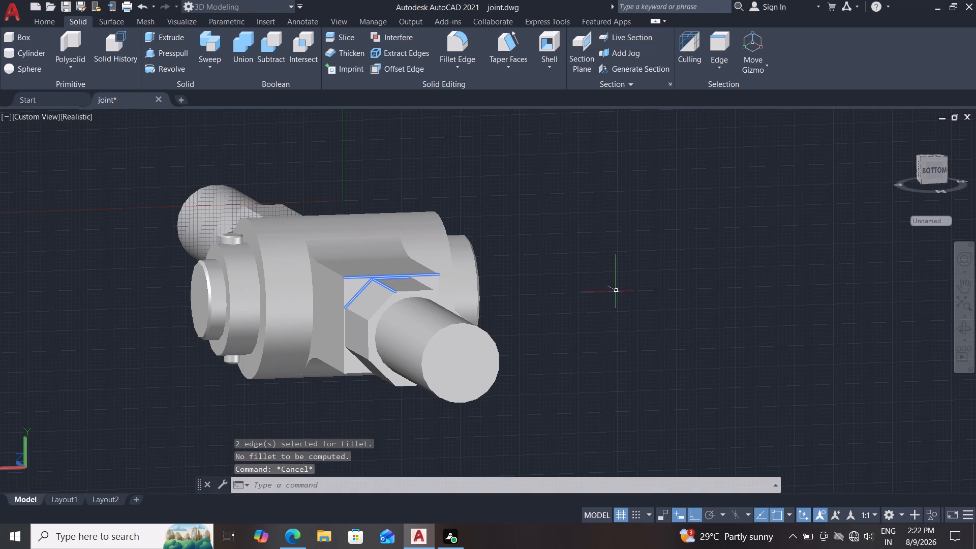
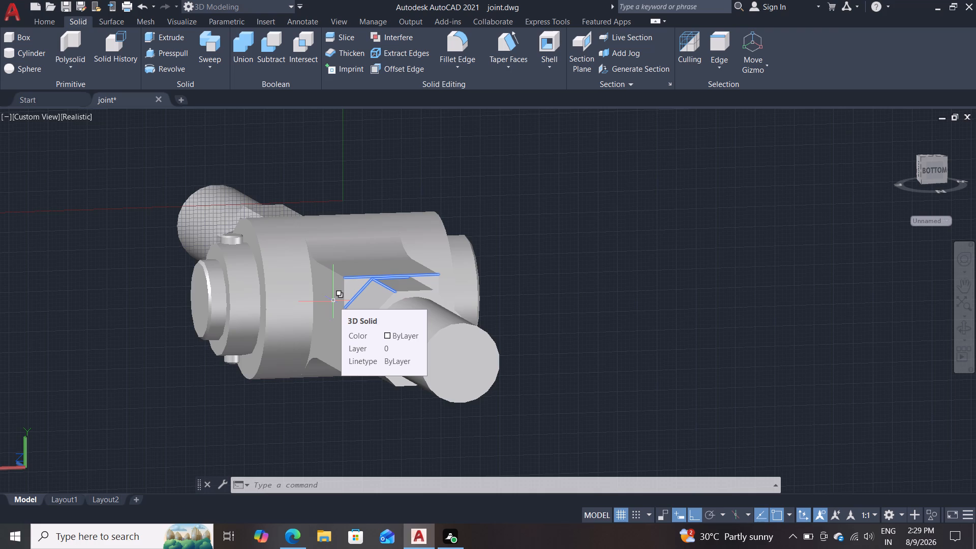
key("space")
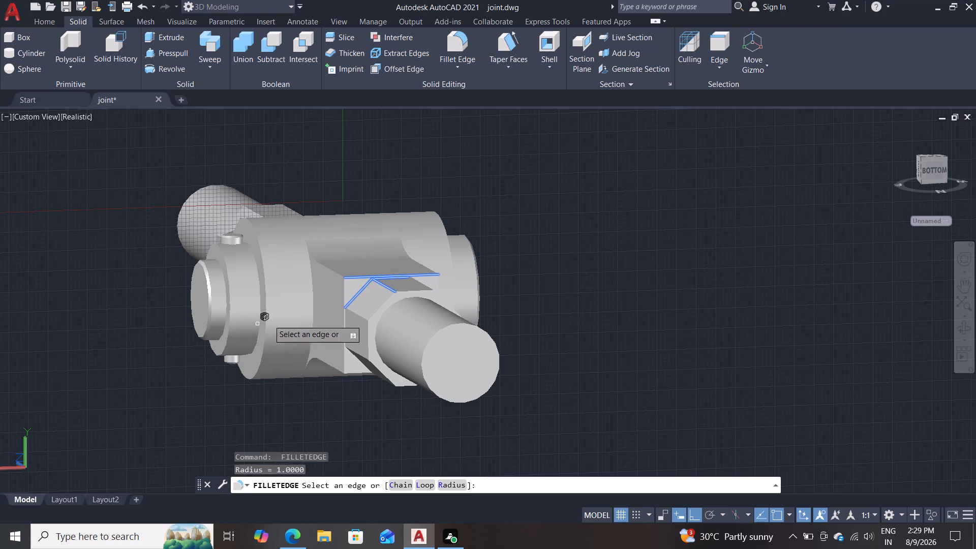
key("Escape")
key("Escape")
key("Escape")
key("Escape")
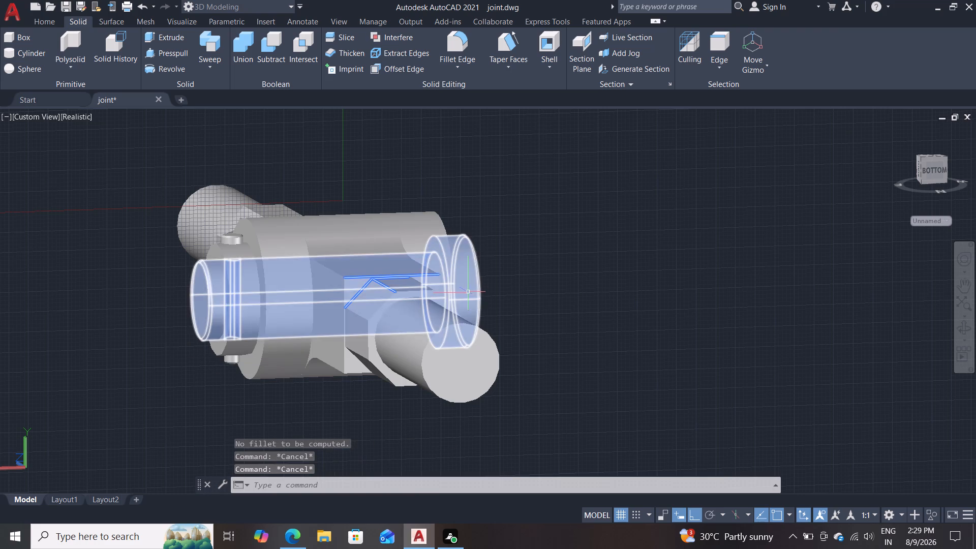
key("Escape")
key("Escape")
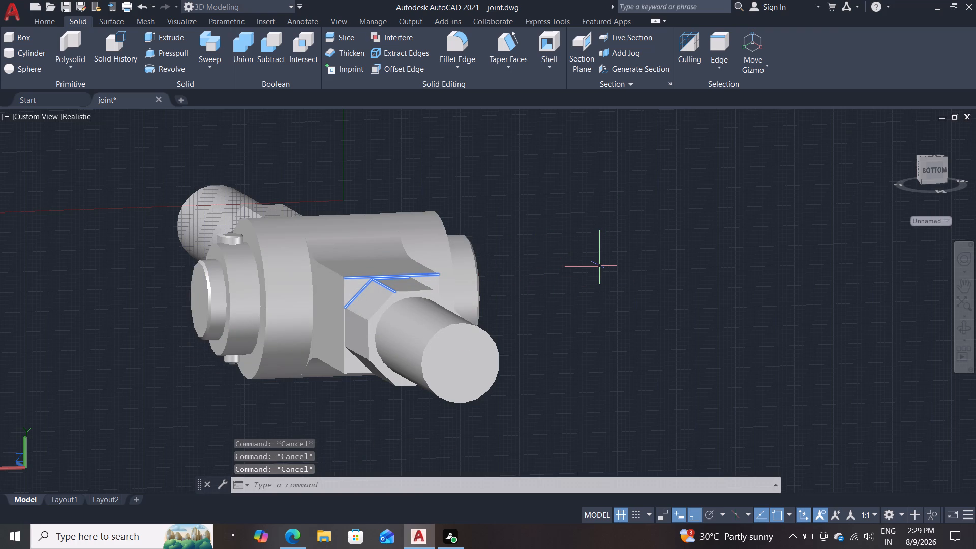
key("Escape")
Examine the knuckle joint from several angles, checking which solids make up the fork and the eye rod.
scroll(600, 266, "down", 2, "ctrl")
scroll(600, 266, "up", 3, "ctrl")
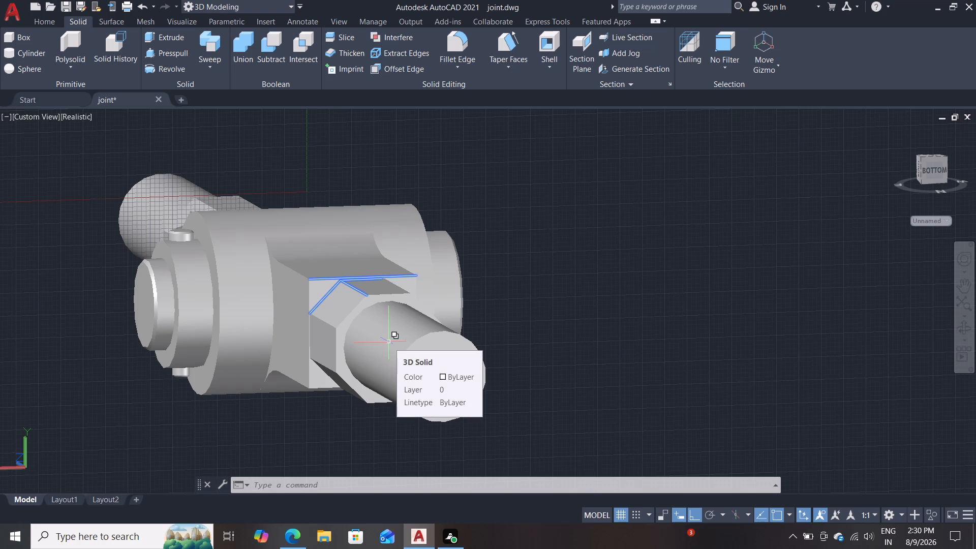
key("Escape")
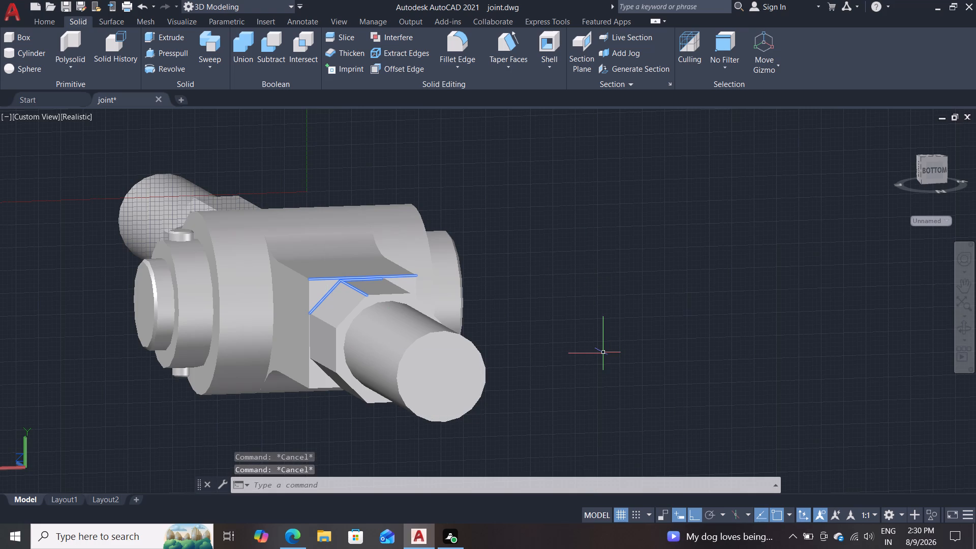
left_click(603, 353)
right_click(570, 207)
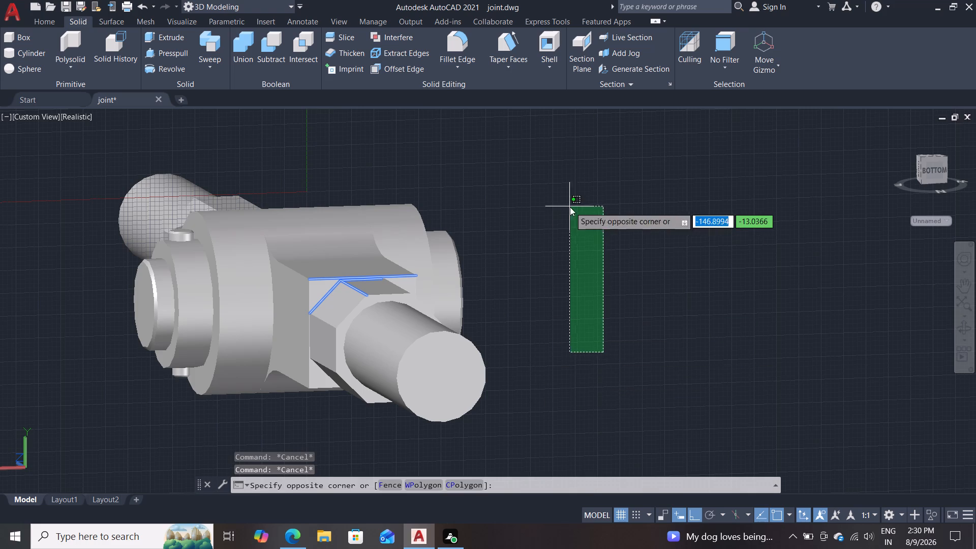
left_click(548, 228)
scroll(591, 270, "down", 1)
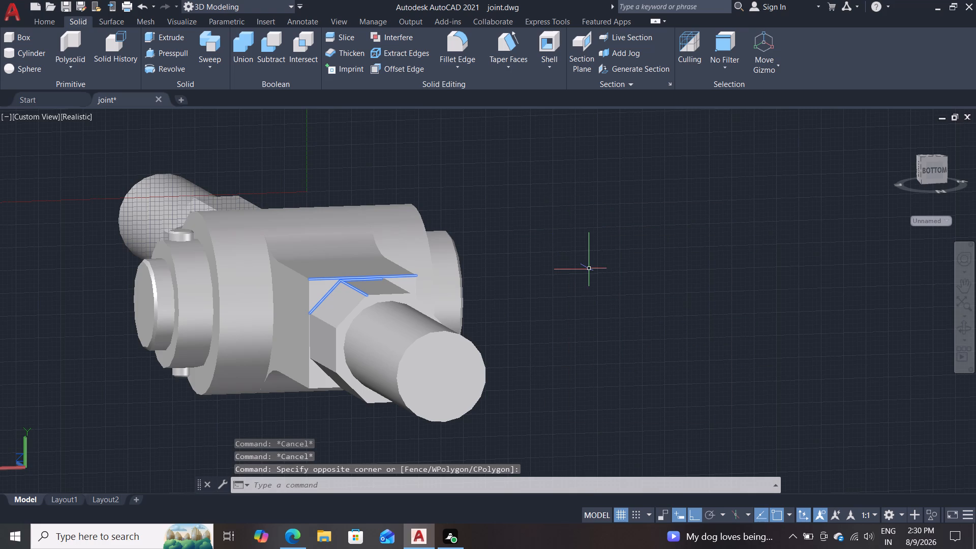
left_click(264, 299)
double_click(286, 294)
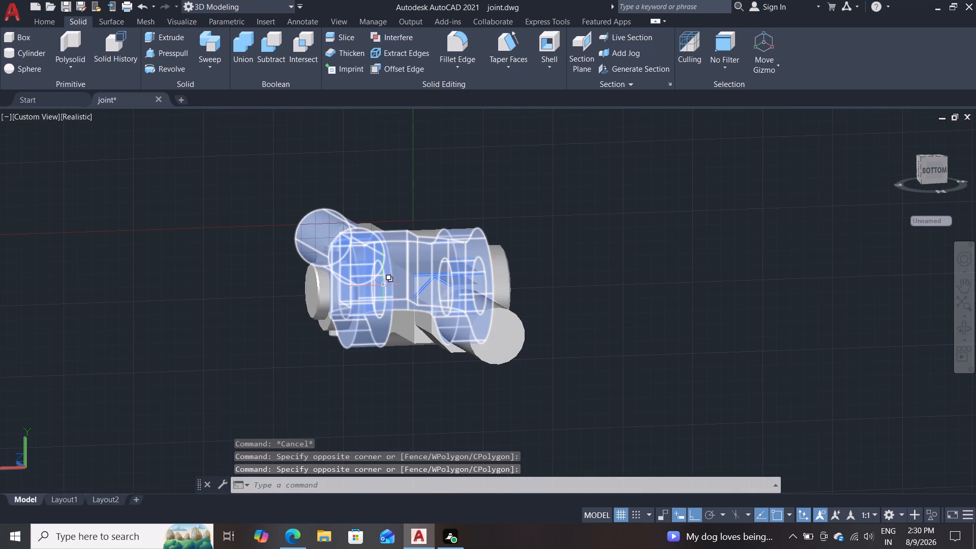
middle_click_drag(580, 250, 709, 275, "shift")
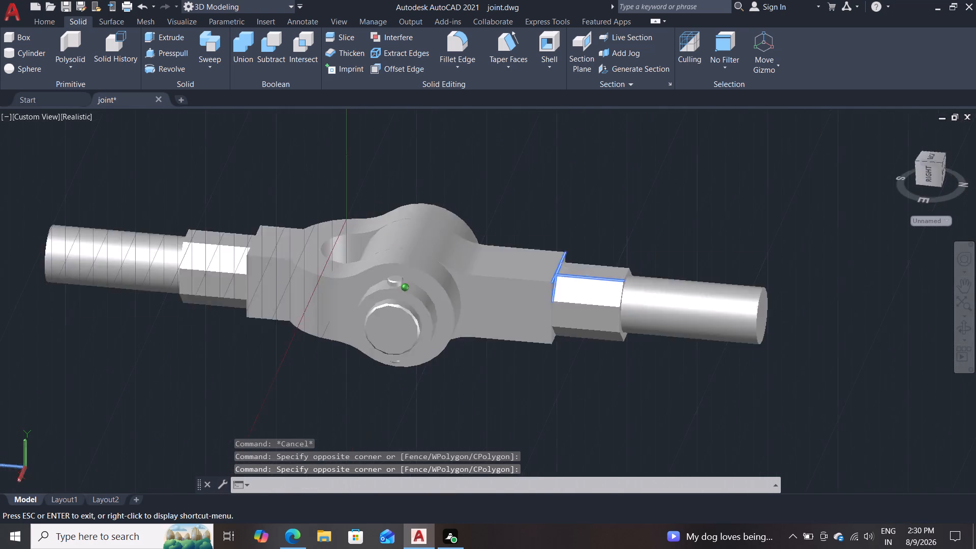
middle_click_drag(709, 275, 712, 274, "shift")
middle_click_drag(618, 189, 620, 254, "shift")
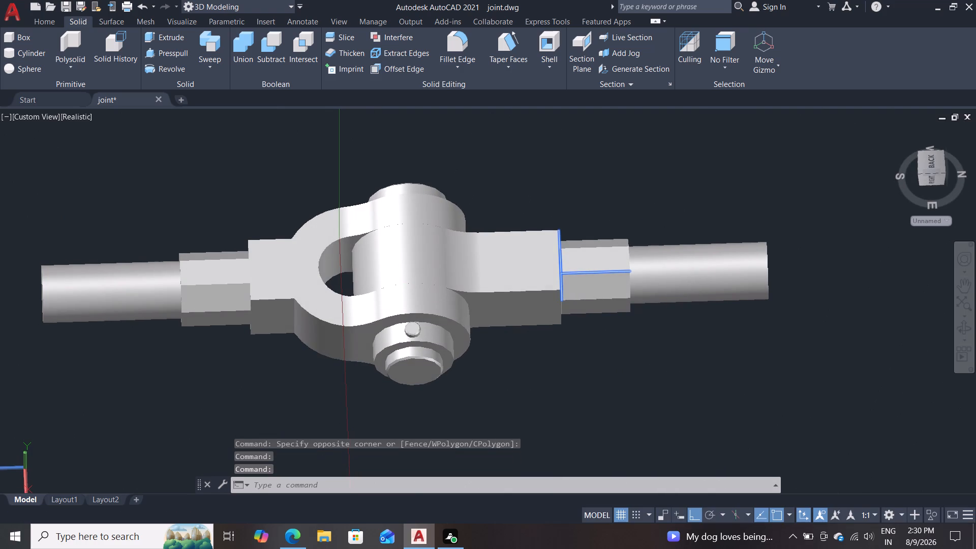
key("Escape")
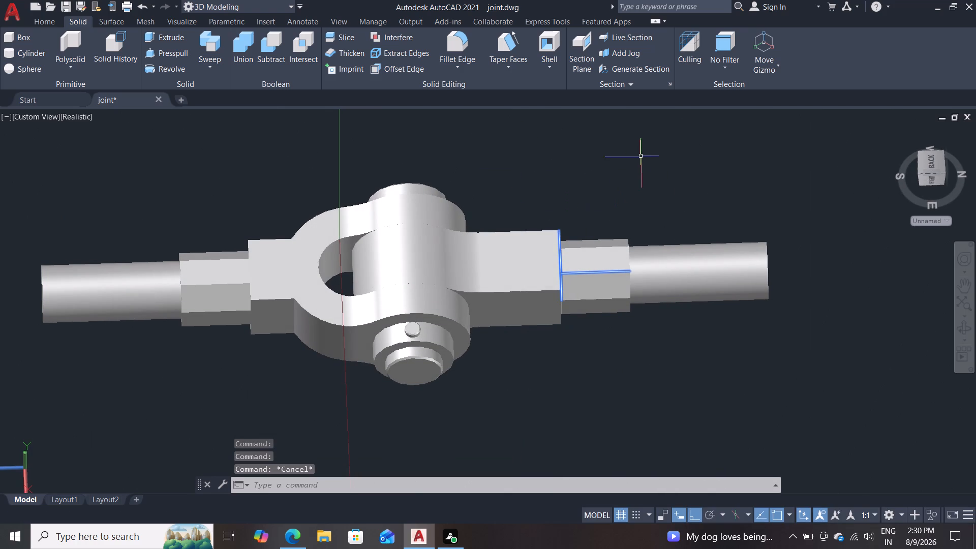
key("Escape")
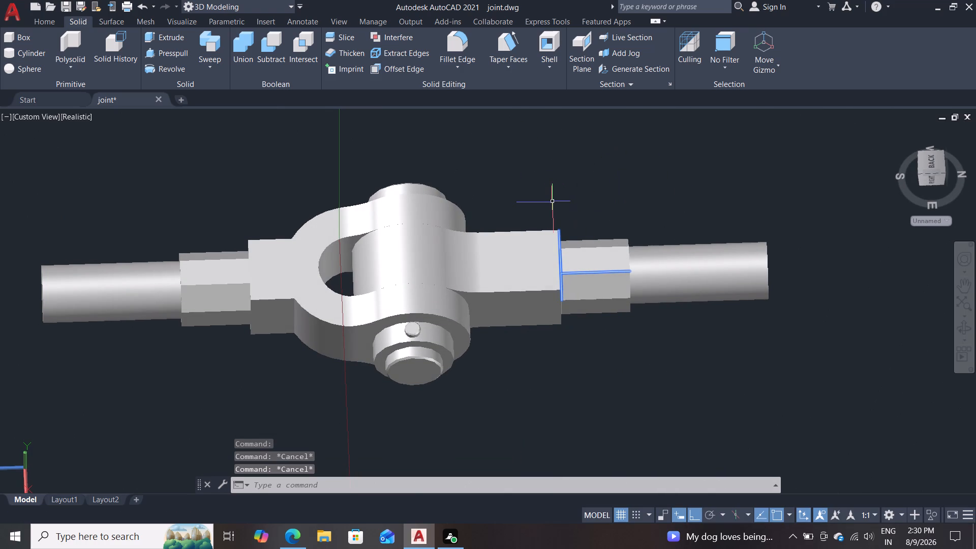
middle_click_drag(544, 179, 471, 151, "shift")
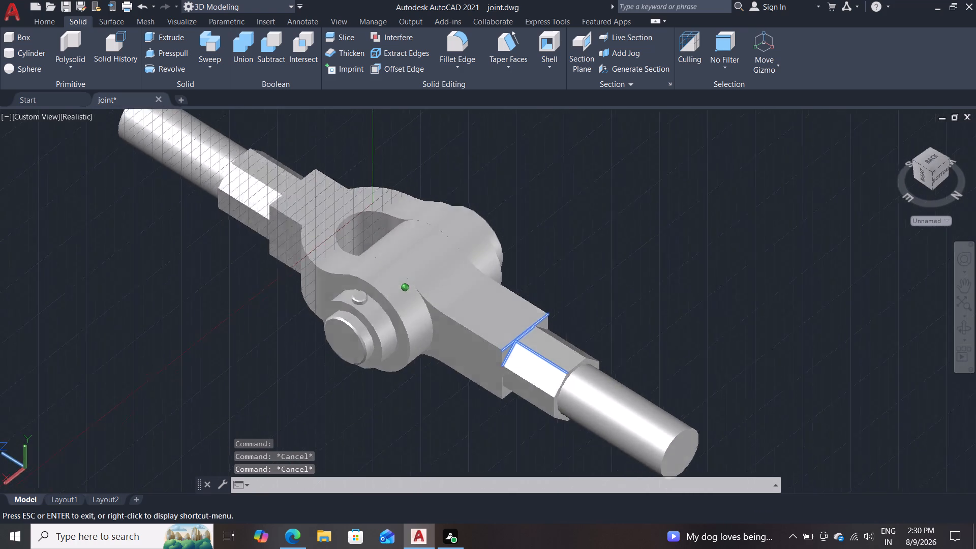
middle_click_drag(471, 151, 410, 82, "shift")
middle_click_drag(577, 244, 553, 198, "shift")
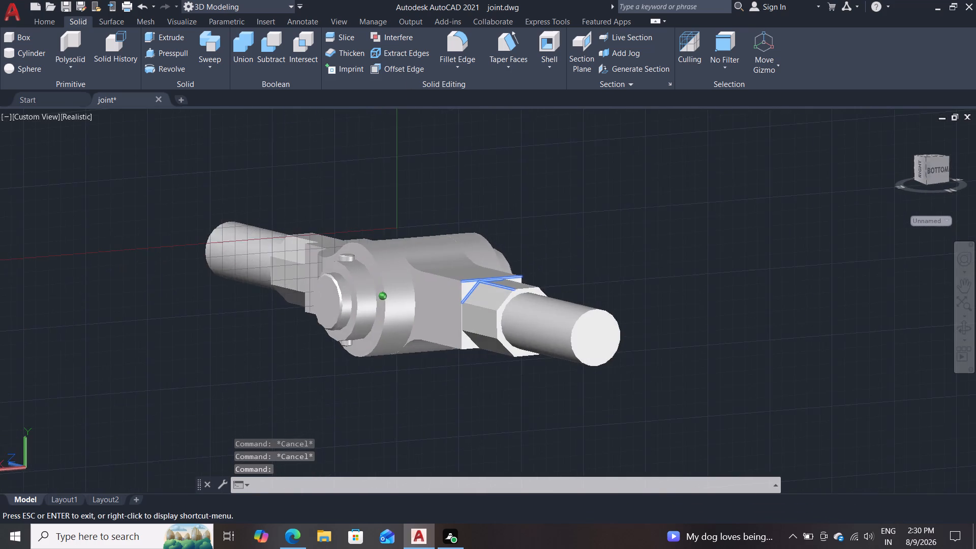
middle_click_drag(553, 198, 529, 213, "shift")
double_click(393, 287)
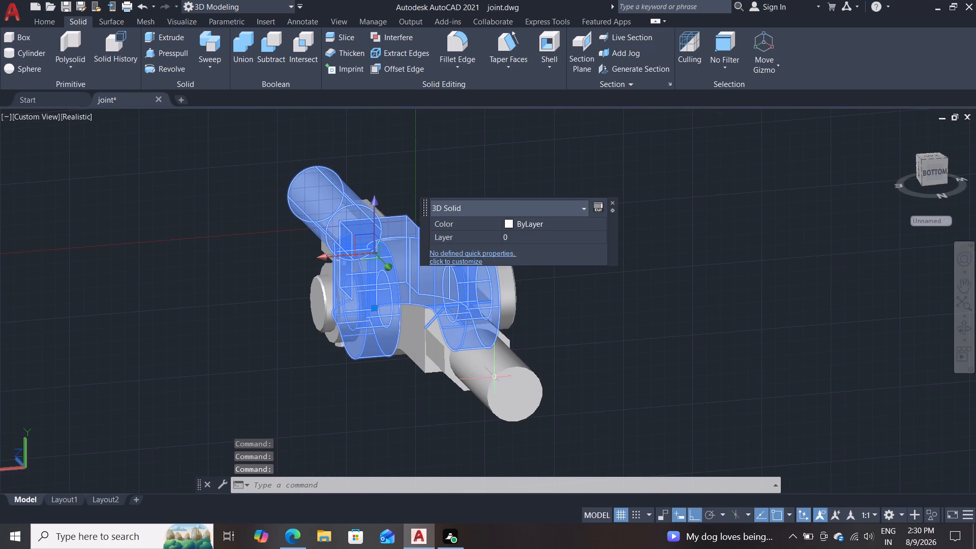
key("Escape")
middle_click_drag(642, 229, 670, 267, "shift")
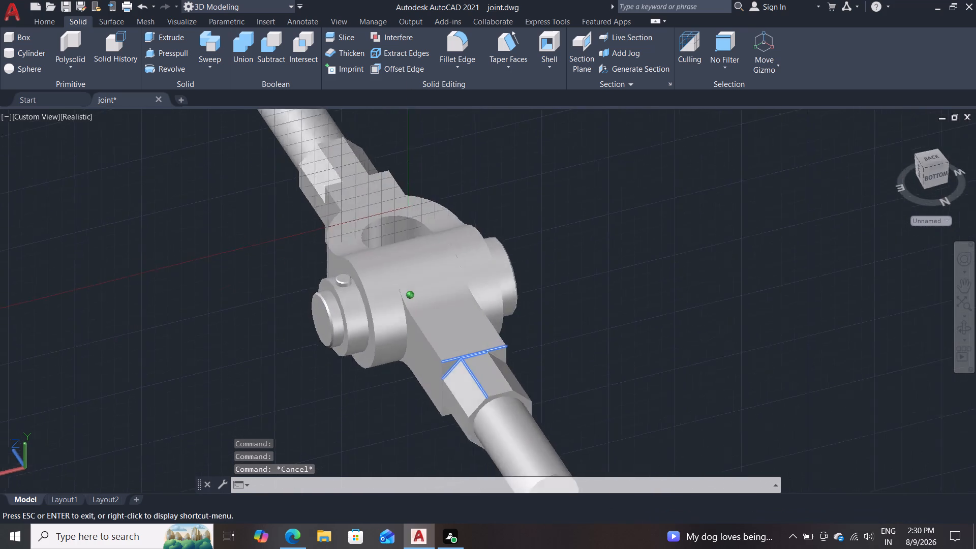
middle_click_drag(670, 267, 743, 255, "shift")
scroll(743, 255, "up", 1, "shift")
scroll(705, 229, "down", 1)
scroll(705, 229, "up", 1)
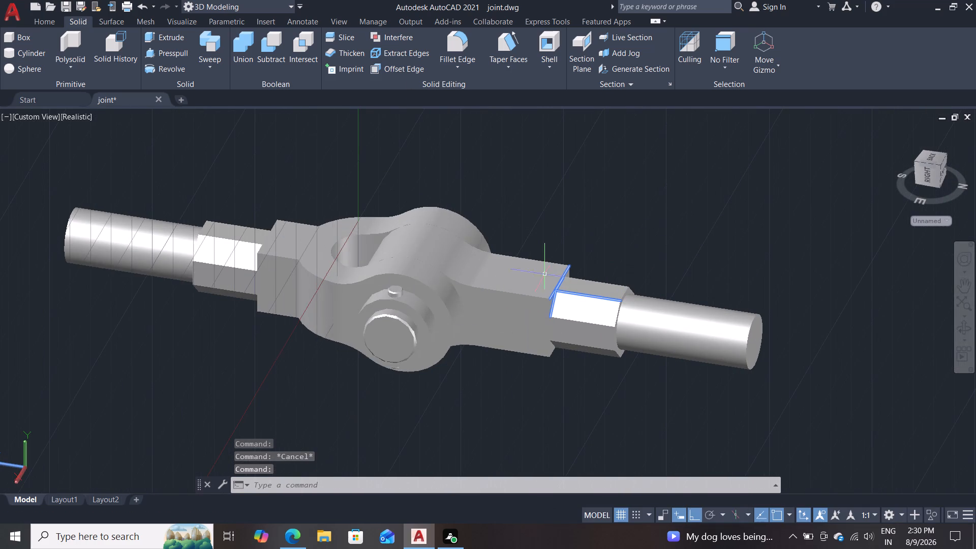
left_click(488, 301)
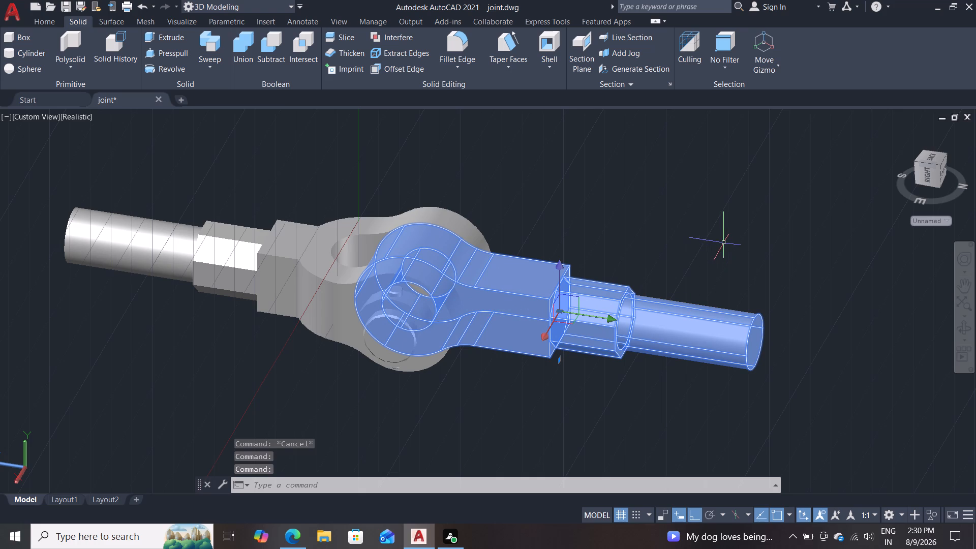
key("Escape")
key("Escape")
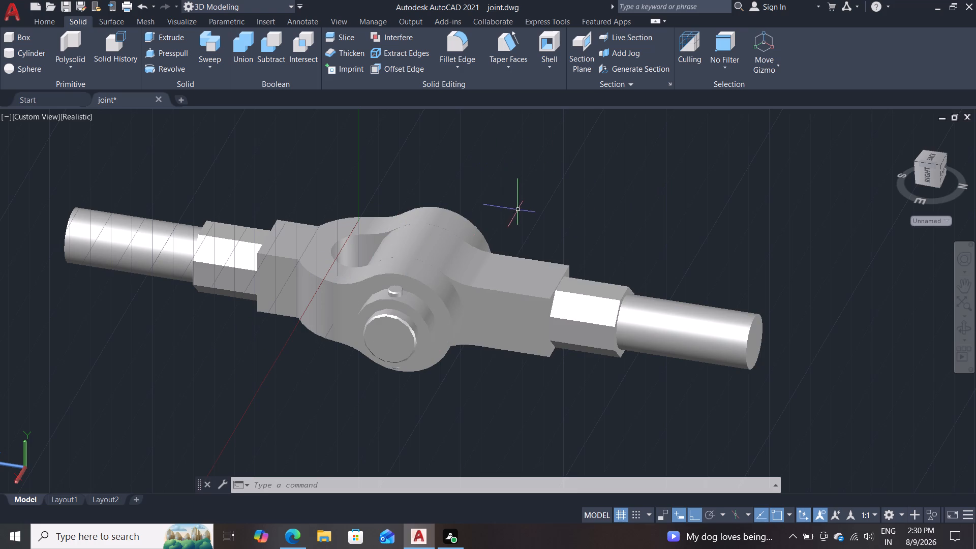
Union the fork and rod solid with its octagonal collar.
middle_click_drag(523, 208, 569, 225, "shift")
left_click(303, 275)
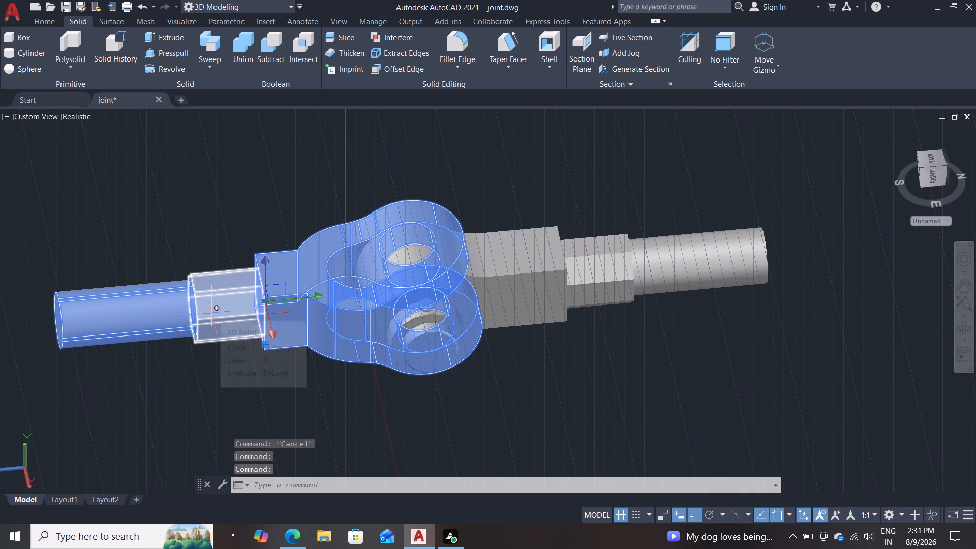
key("Escape")
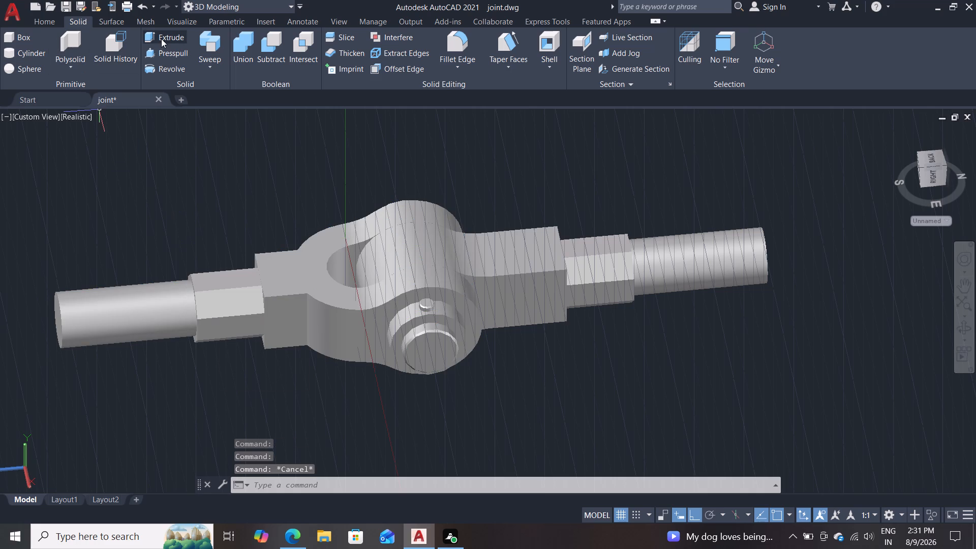
left_click(234, 44)
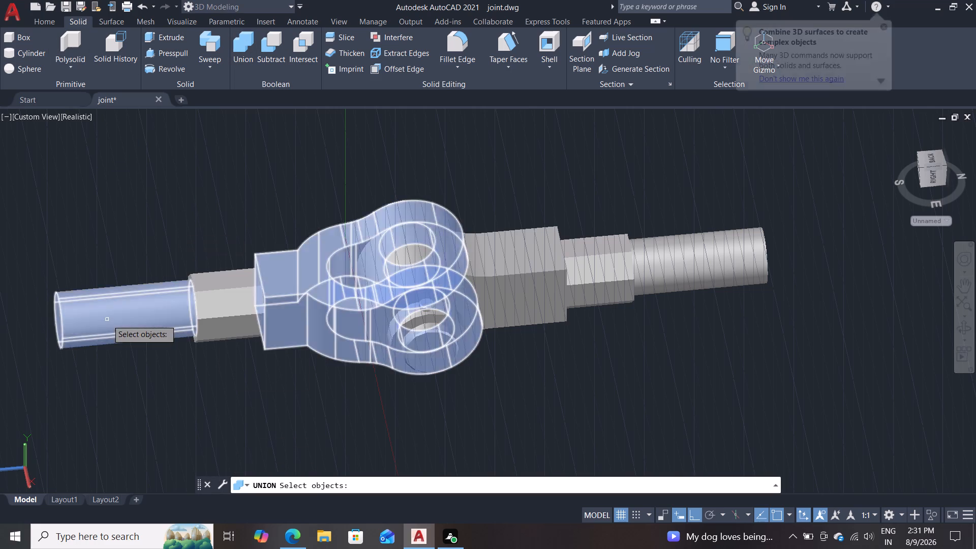
left_click(107, 320)
left_click(227, 309)
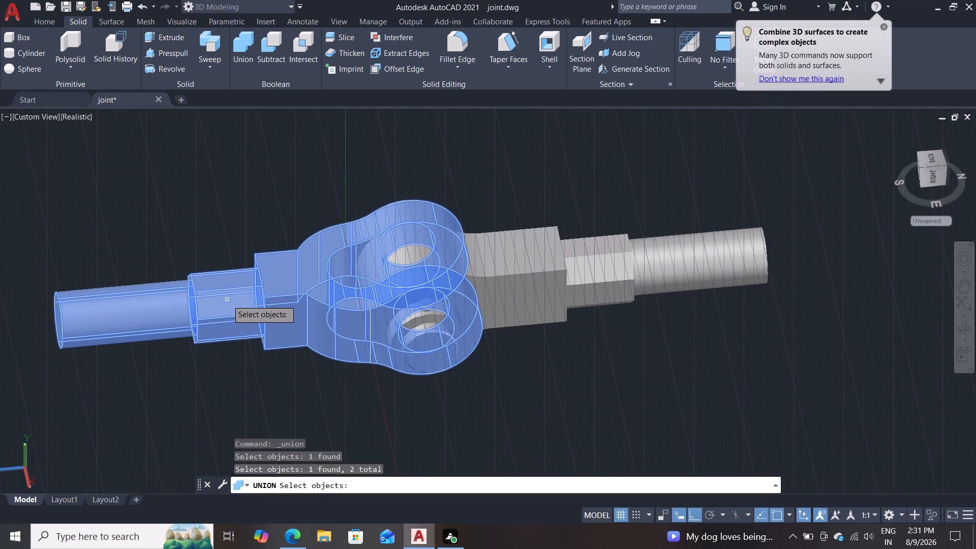
key("Return")
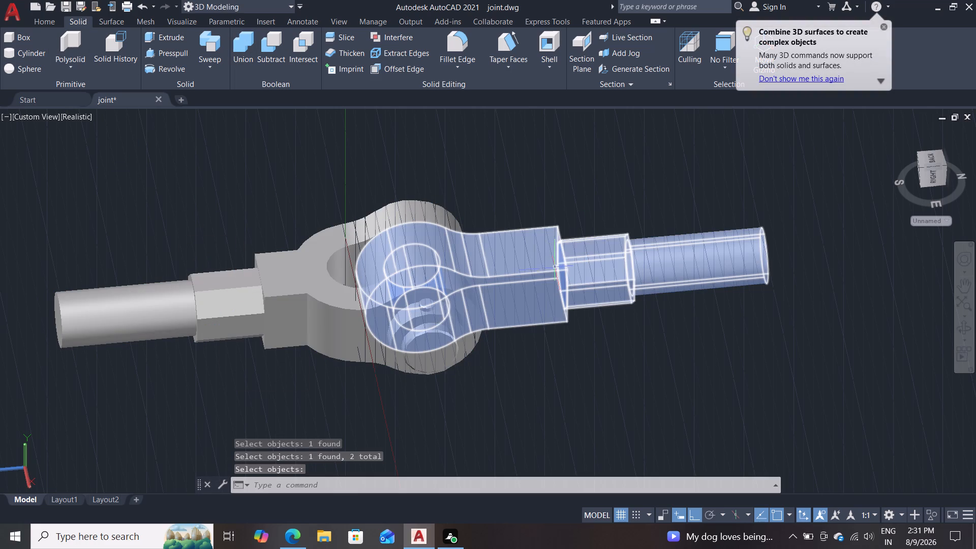
key("Escape")
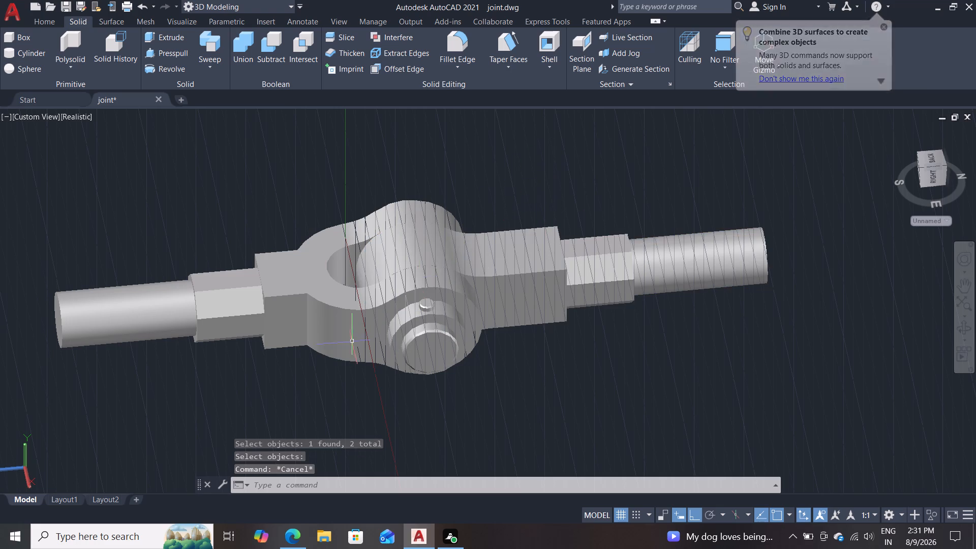
Apply Fillet Edge with radius 18 to one slanted edge where the octagonal collar meets the fork's square end.
middle_click_drag(151, 383, 299, 360, "shift")
scroll(151, 383, "down", 1, "shift")
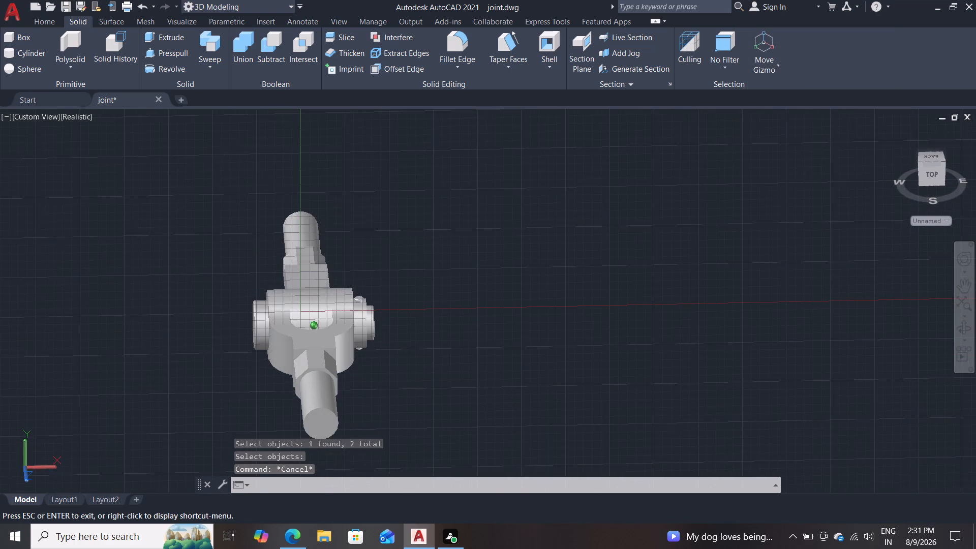
middle_click_drag(299, 360, 299, 359, "shift")
scroll(367, 372, "up", 2)
middle_click_drag(375, 370, 365, 350, "shift")
scroll(375, 370, "up", 1, "shift")
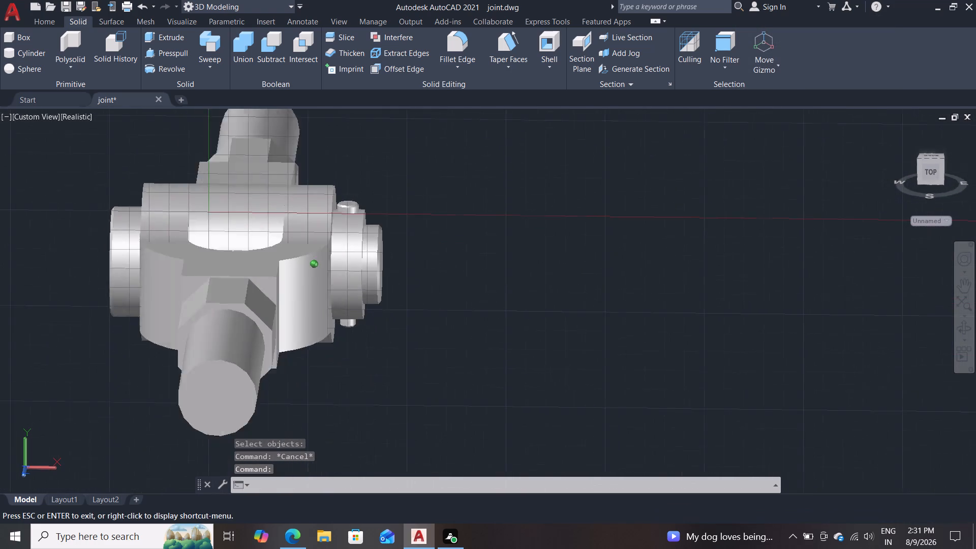
middle_click_drag(365, 350, 369, 342, "shift")
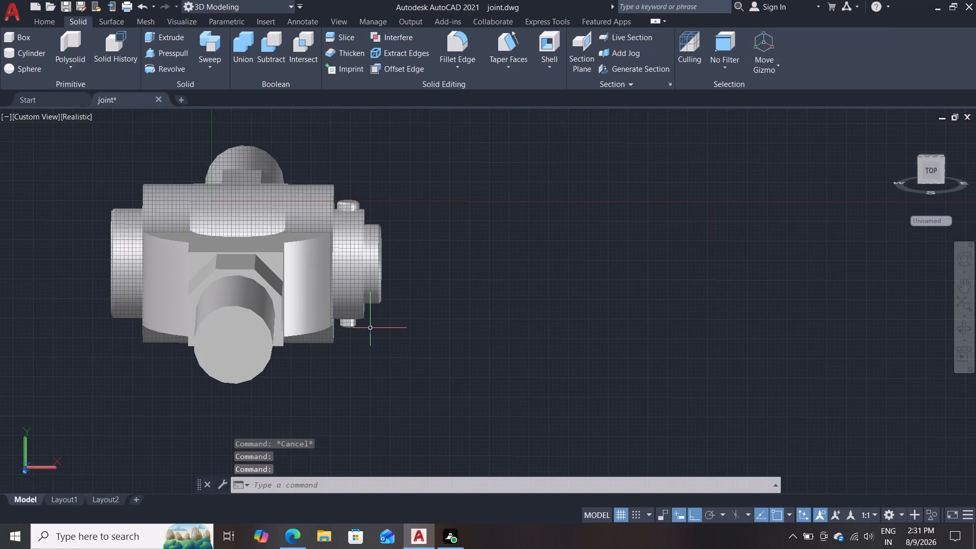
left_click(468, 46)
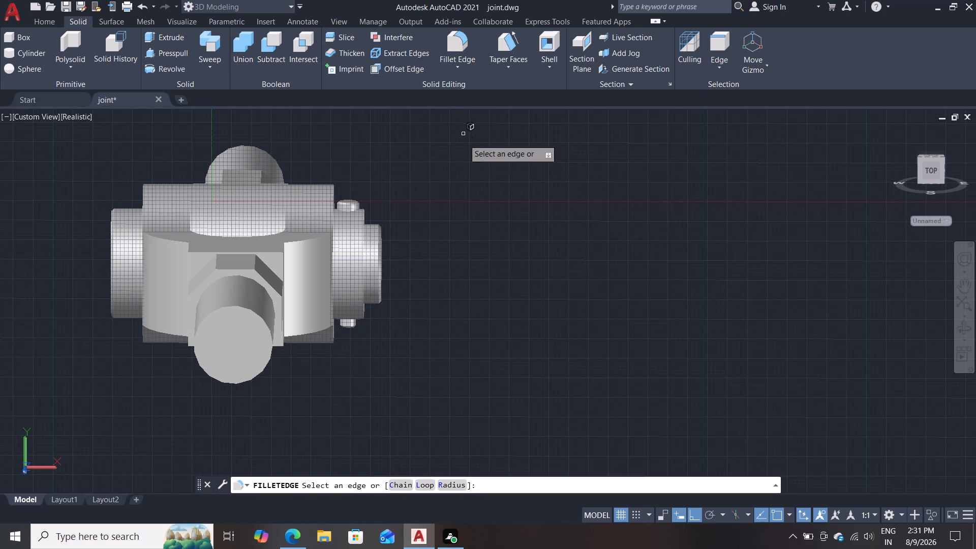
key("r")
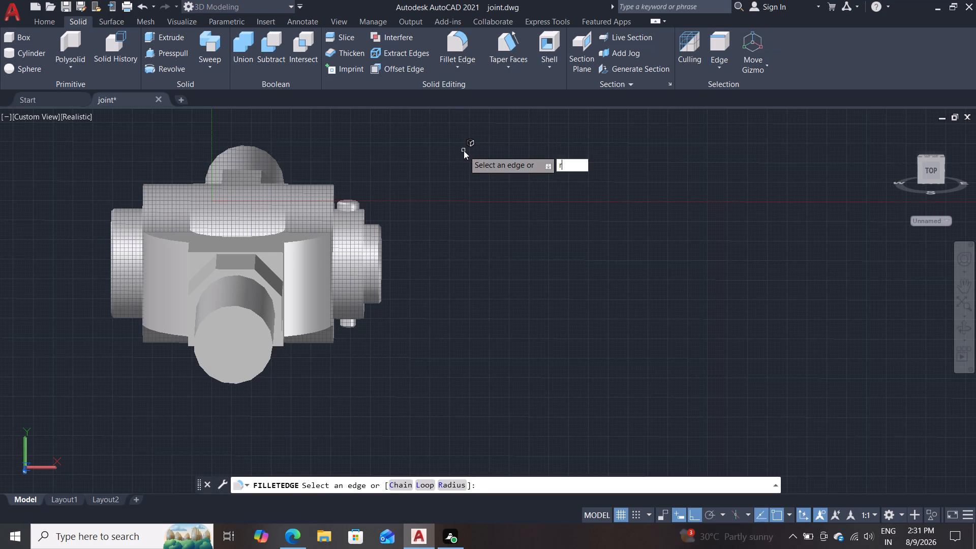
key("Return")
type("18")
key("Return")
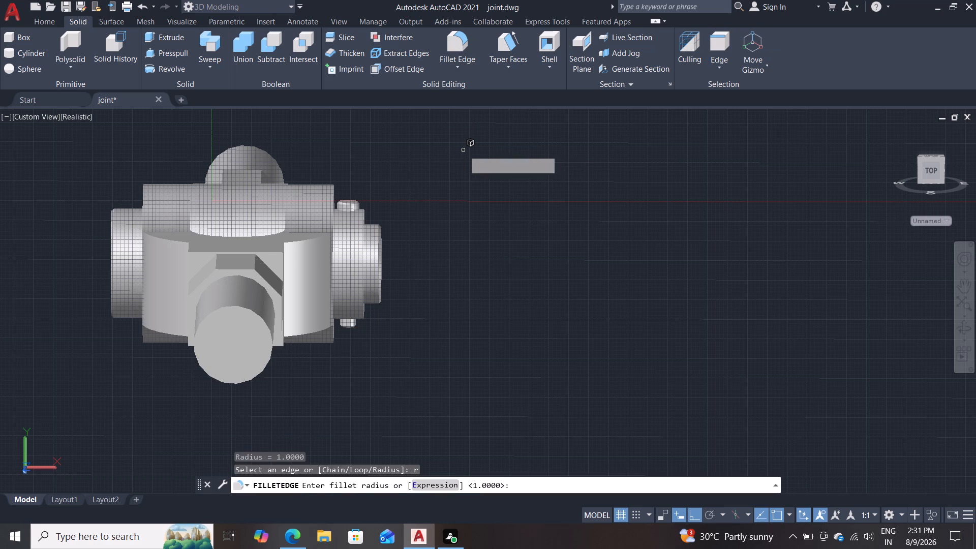
left_click(276, 272)
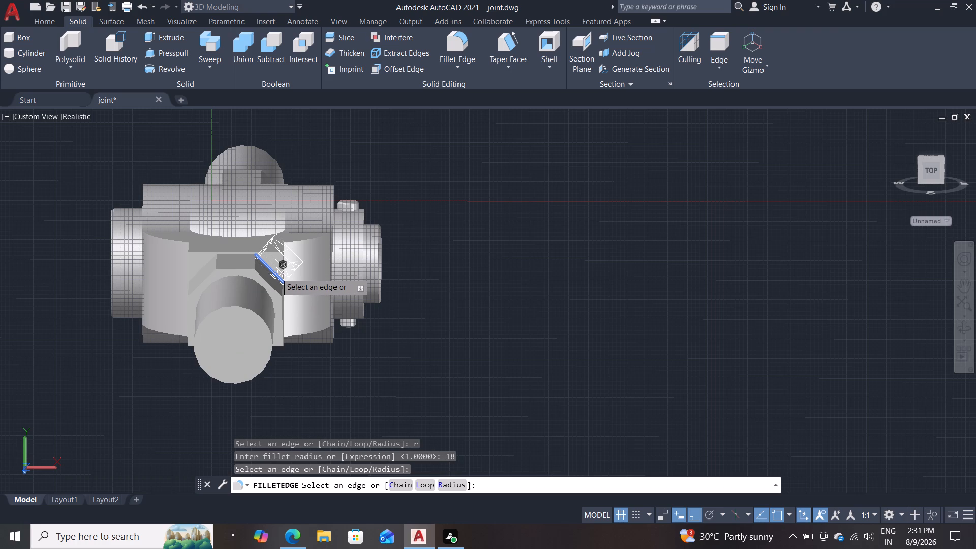
left_click(276, 272)
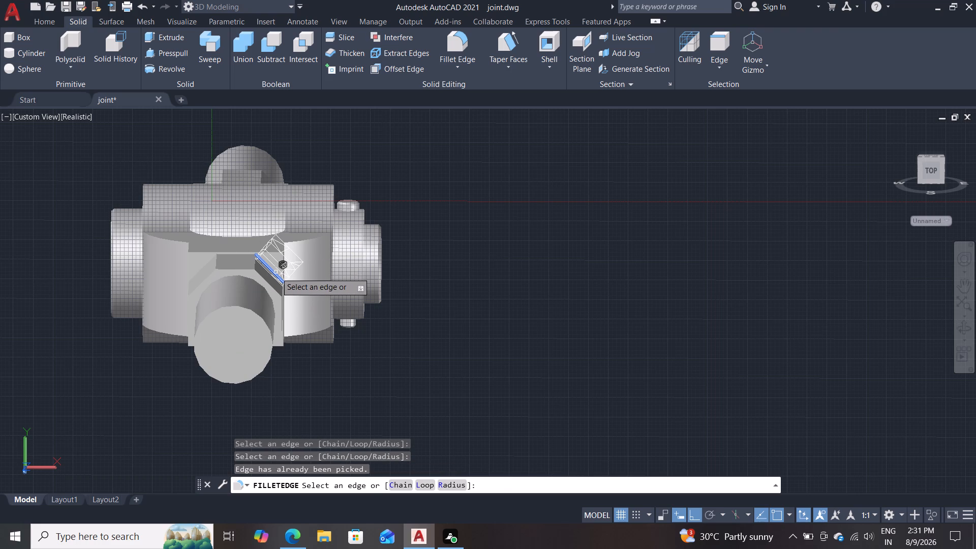
key("Return")
key("Return")
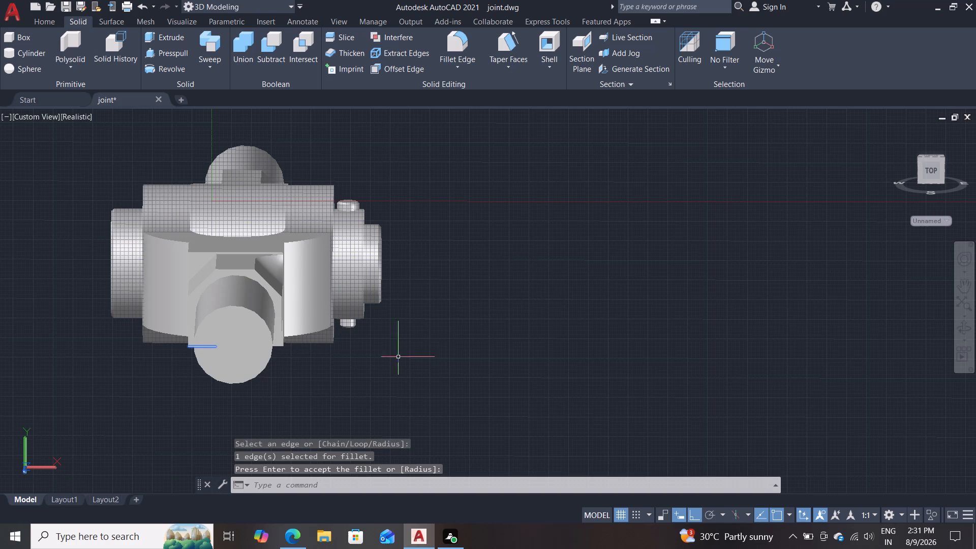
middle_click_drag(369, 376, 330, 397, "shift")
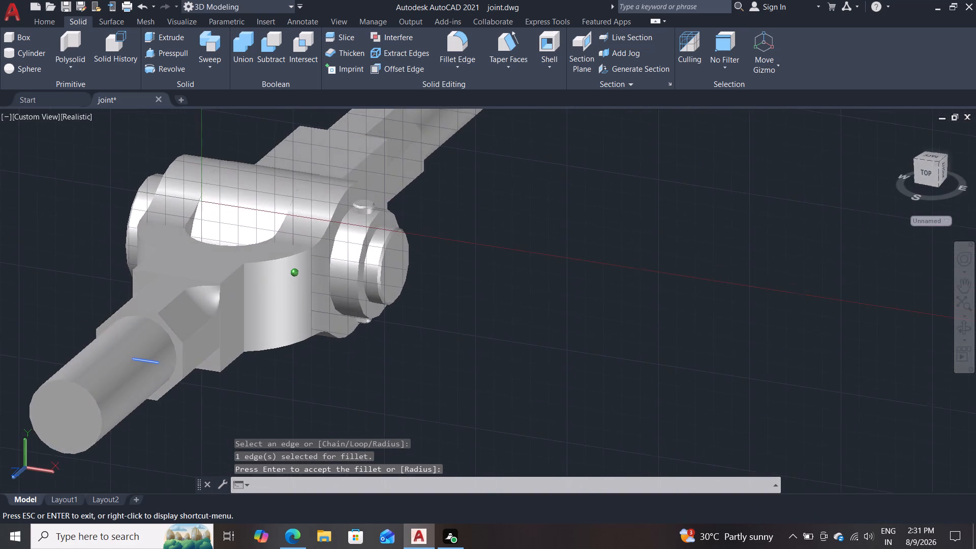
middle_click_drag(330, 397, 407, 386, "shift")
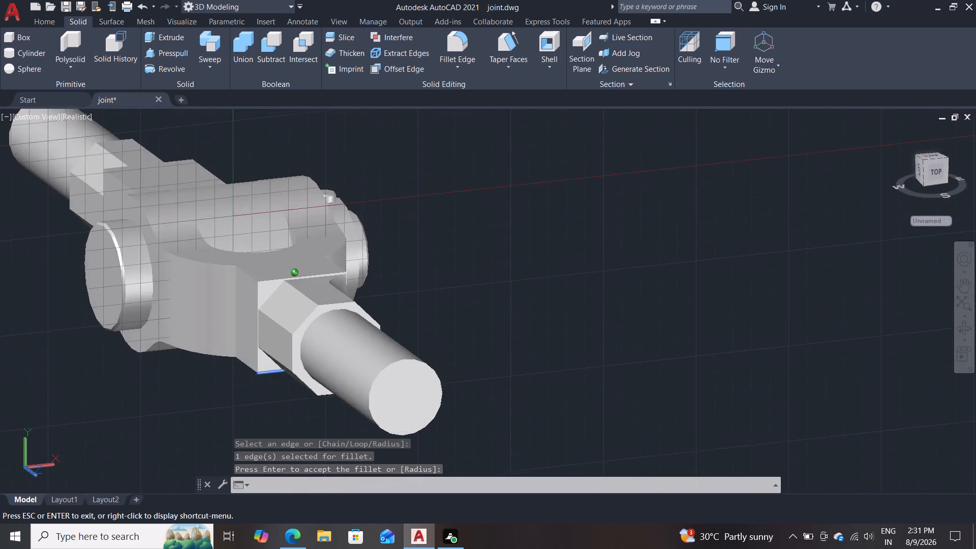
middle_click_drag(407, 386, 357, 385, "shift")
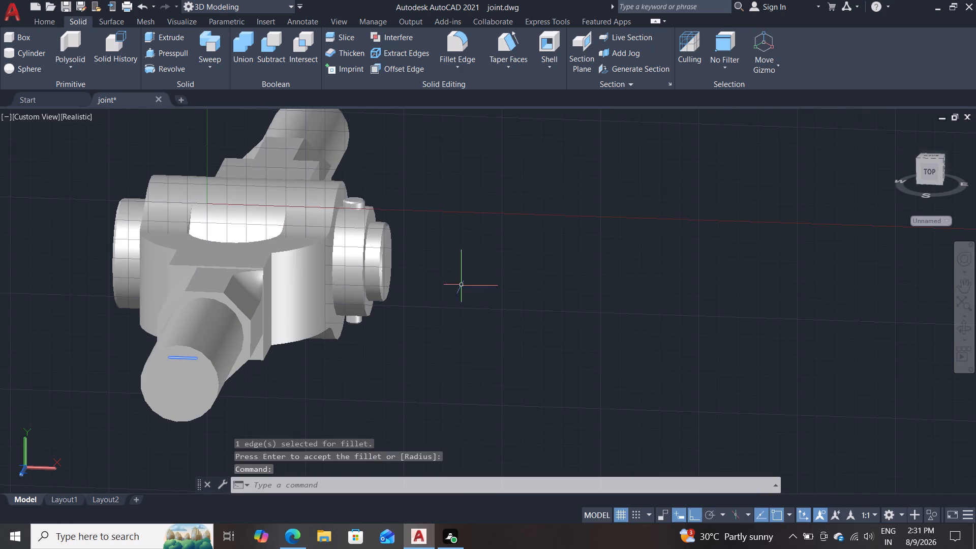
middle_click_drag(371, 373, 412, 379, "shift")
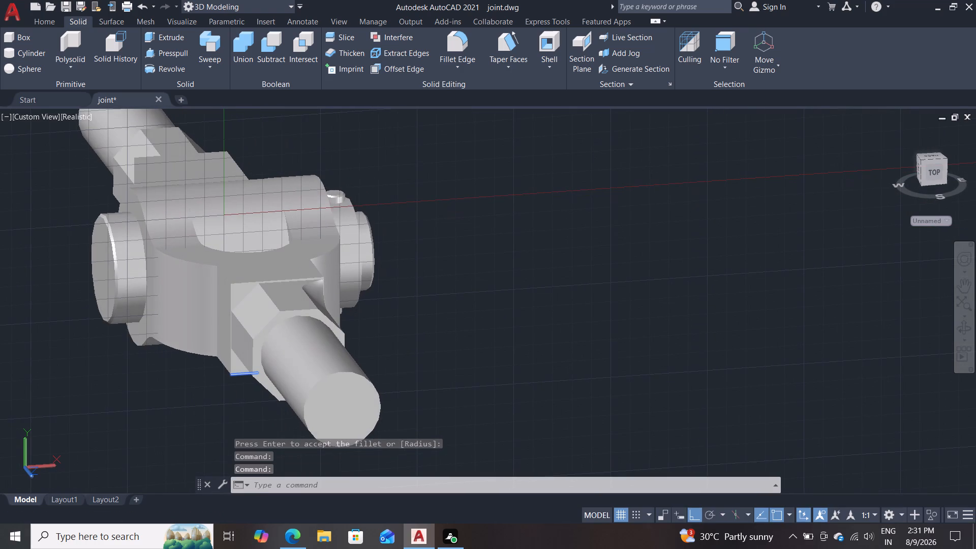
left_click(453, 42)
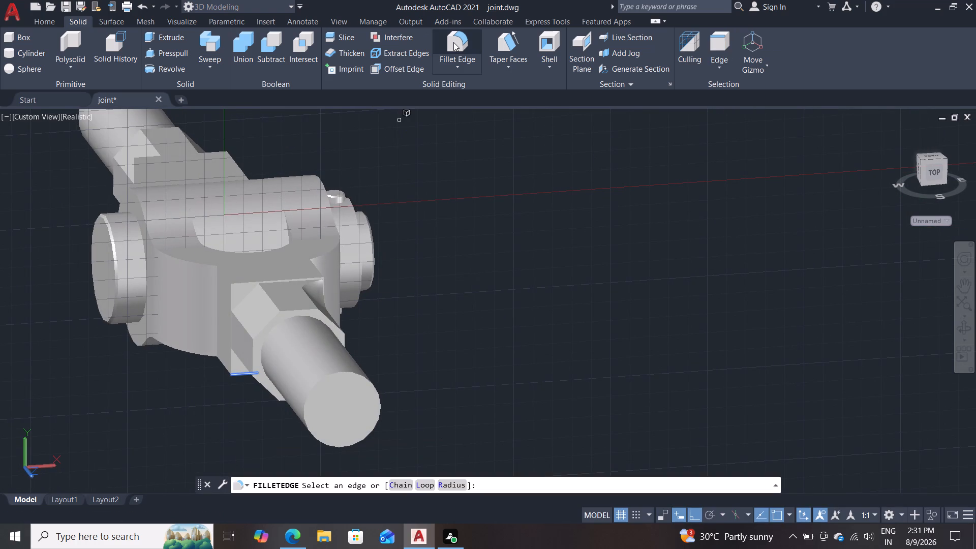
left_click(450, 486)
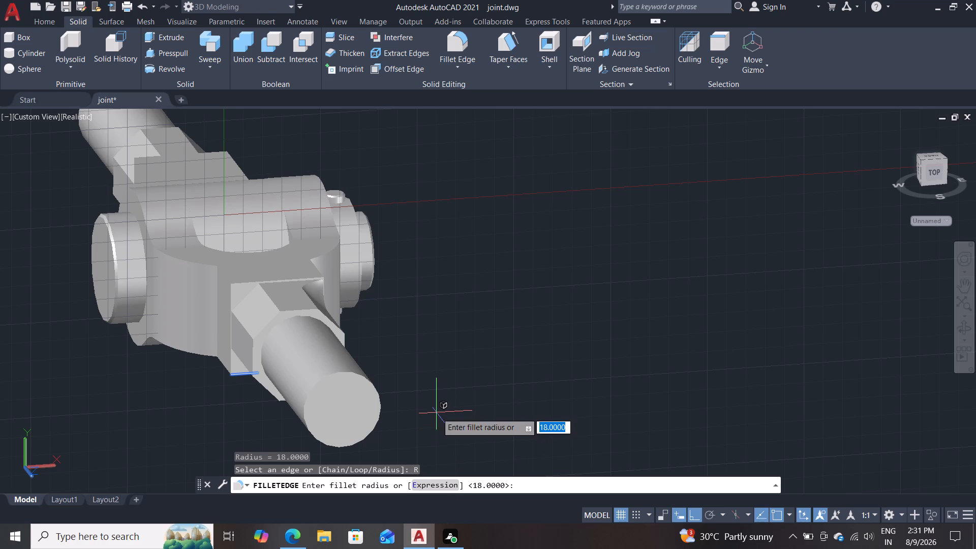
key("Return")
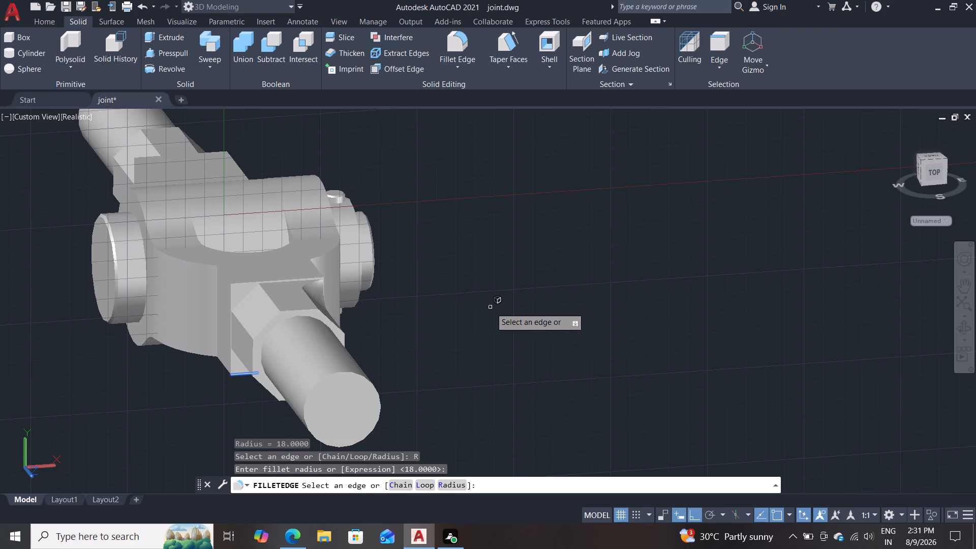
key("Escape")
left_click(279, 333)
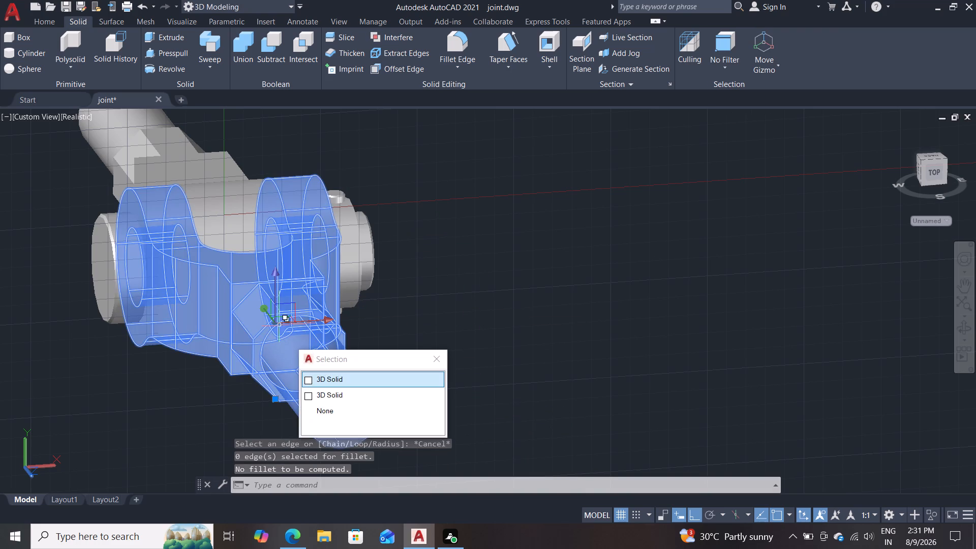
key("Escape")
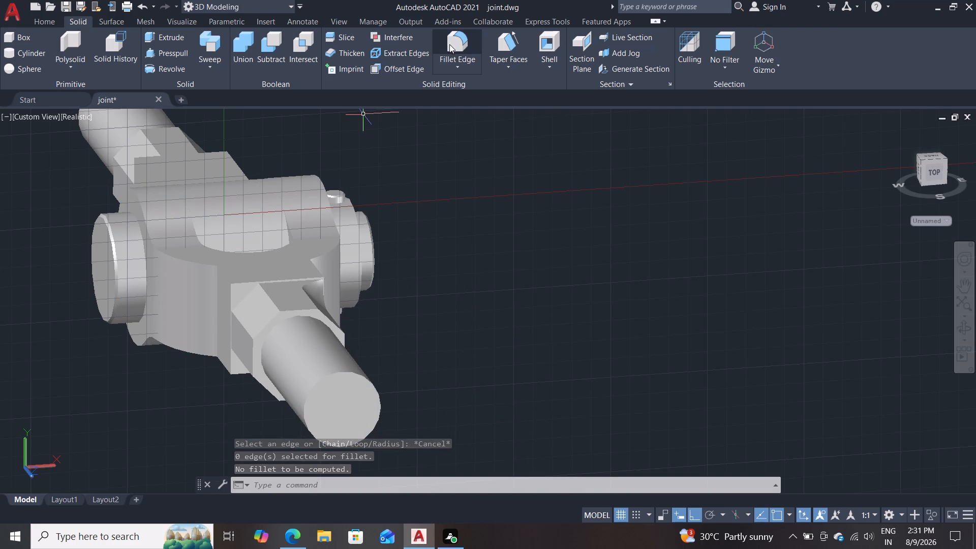
Fillet the upper slanted collar edge on the pin-head side, where it meets the fork's square end, with radius 18.
double_click(449, 44)
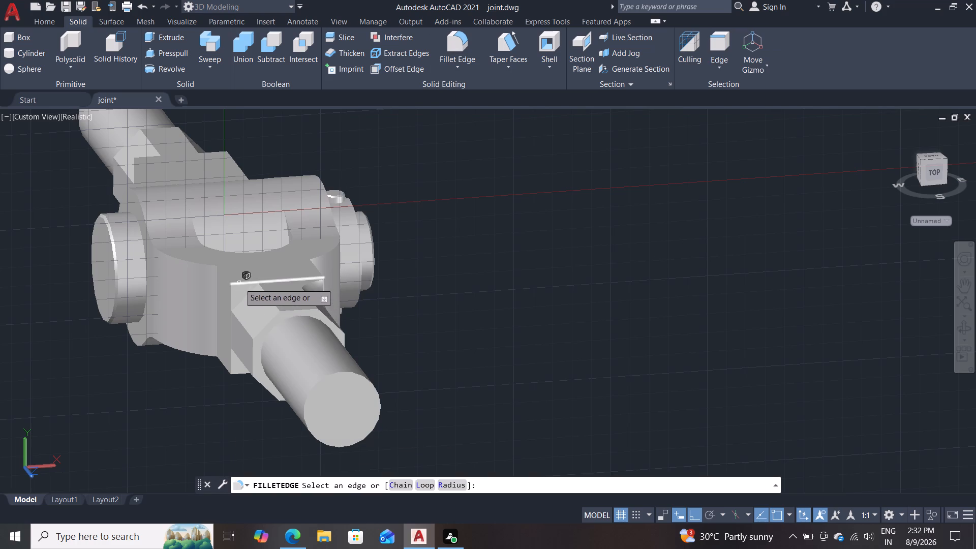
middle_click_drag(413, 317, 439, 299, "shift")
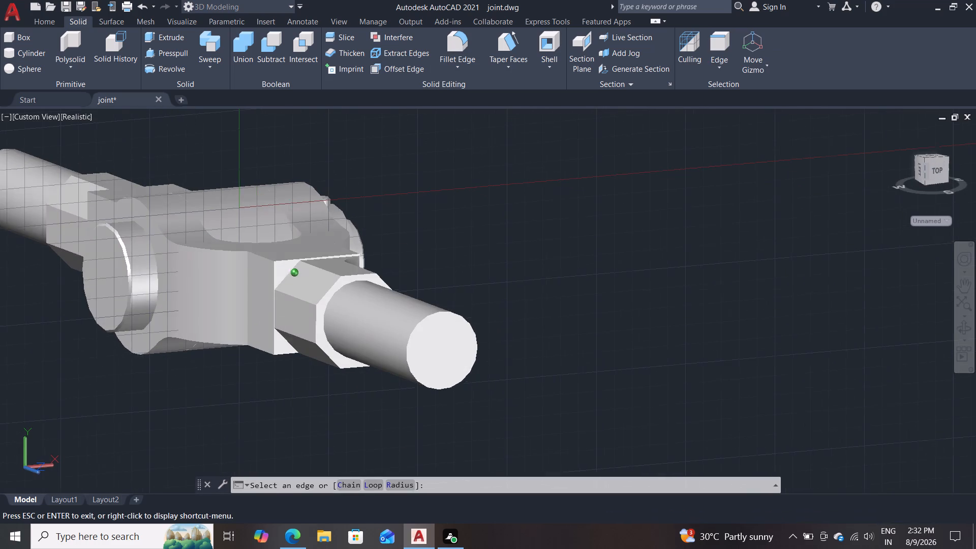
middle_click_drag(439, 299, 439, 299, "shift")
scroll(298, 307, "up", 2)
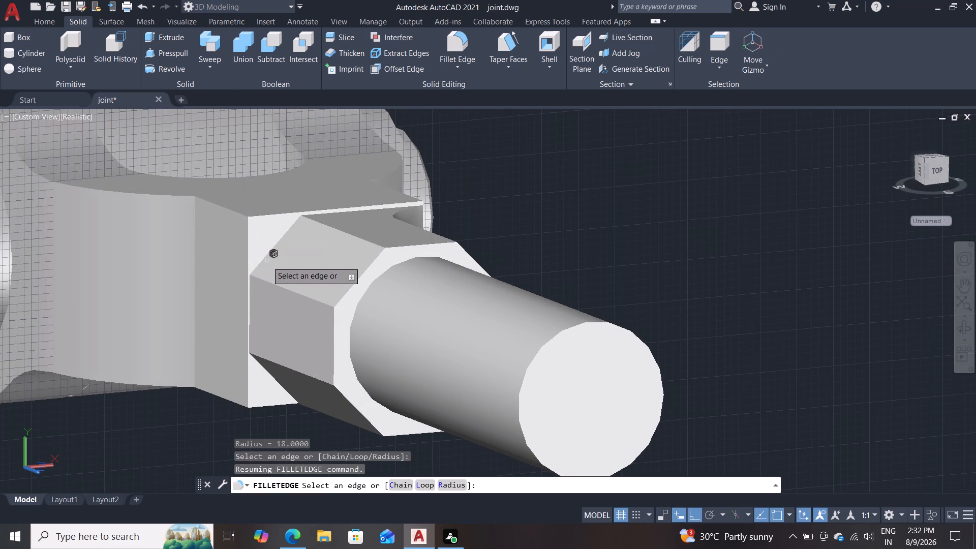
scroll(272, 250, "up", 1)
left_click(272, 250)
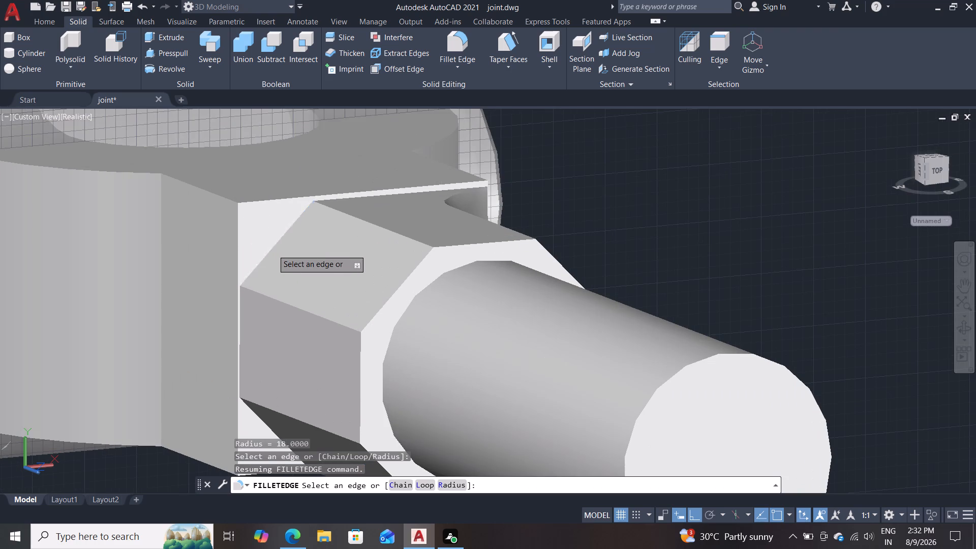
left_click(272, 250)
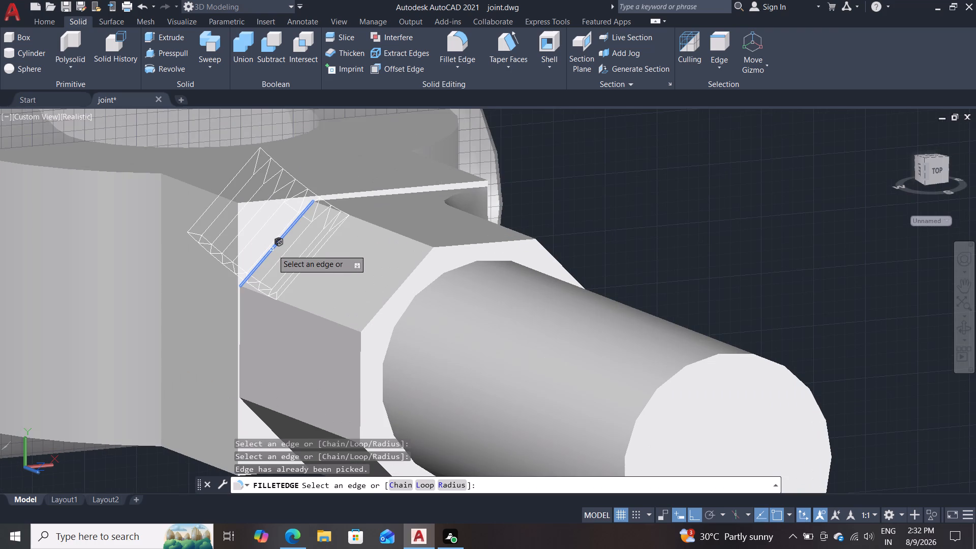
key("Return")
key("Return")
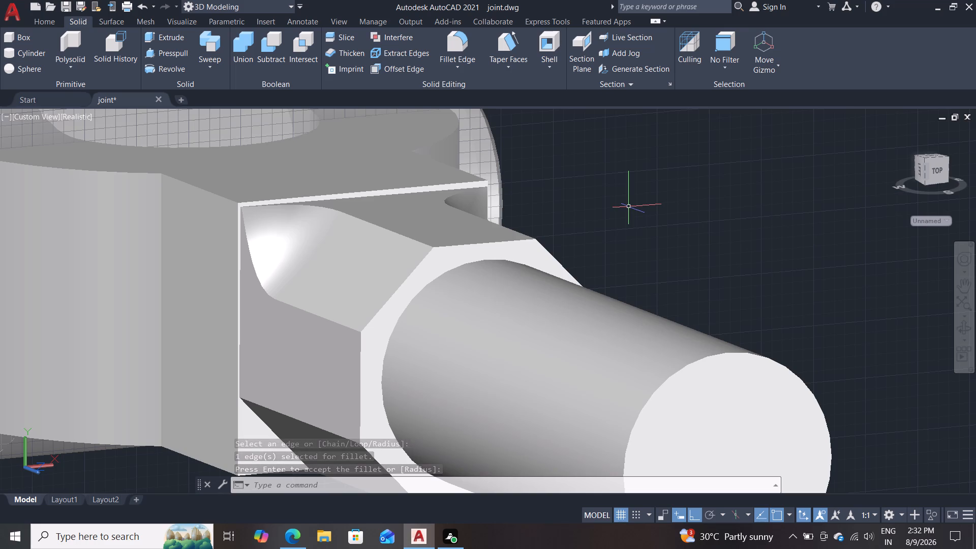
Fillet the lower slanted collar edge on the side away from the pin head, at the fork's square end, with radius 18.
middle_click_drag(636, 215, 577, 206, "shift")
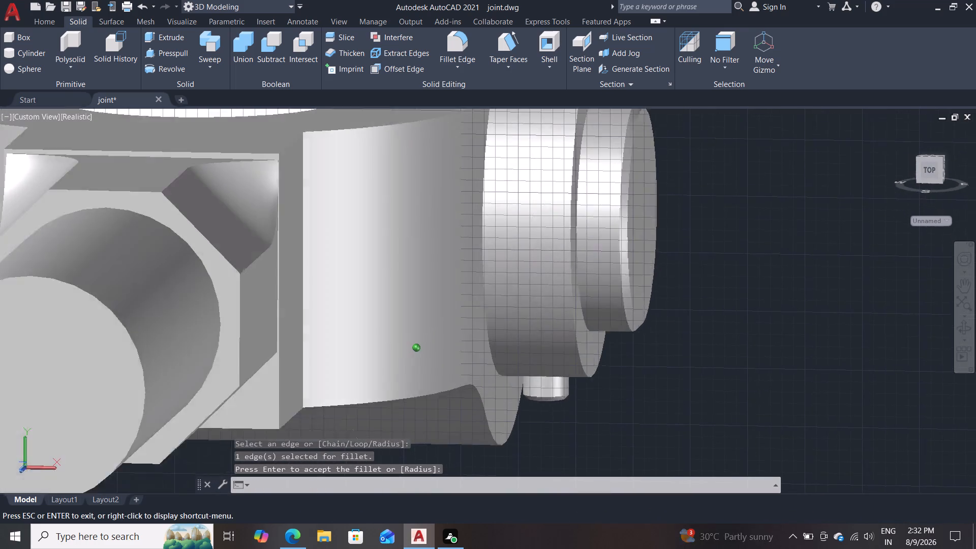
middle_click_drag(577, 206, 653, 210, "shift")
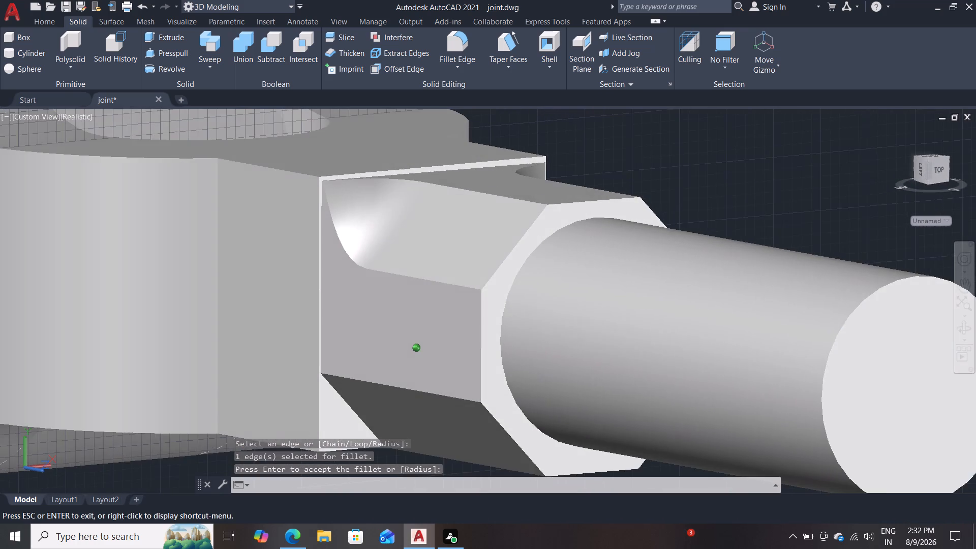
middle_click_drag(653, 210, 653, 209, "shift")
middle_click_drag(712, 215, 710, 194, "shift")
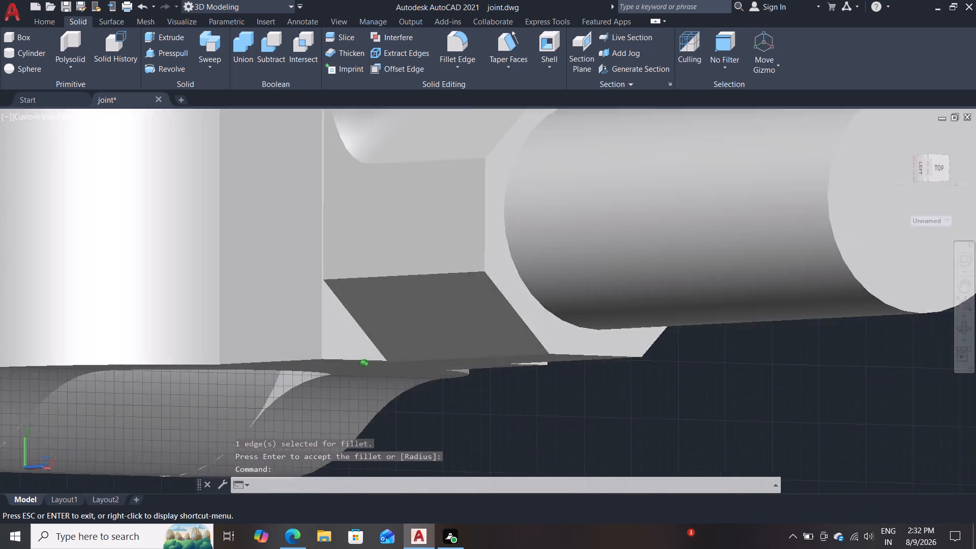
middle_click_drag(710, 194, 678, 209, "shift")
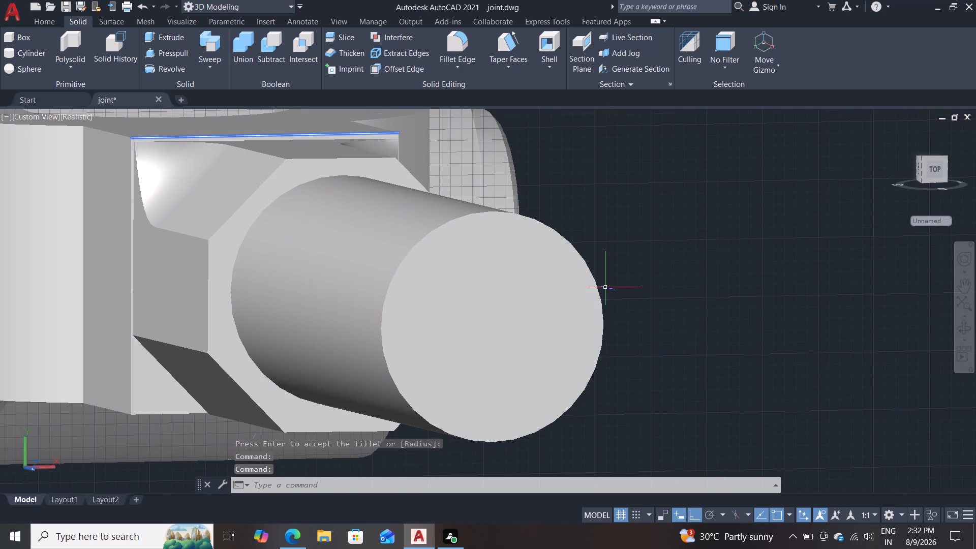
key("Escape")
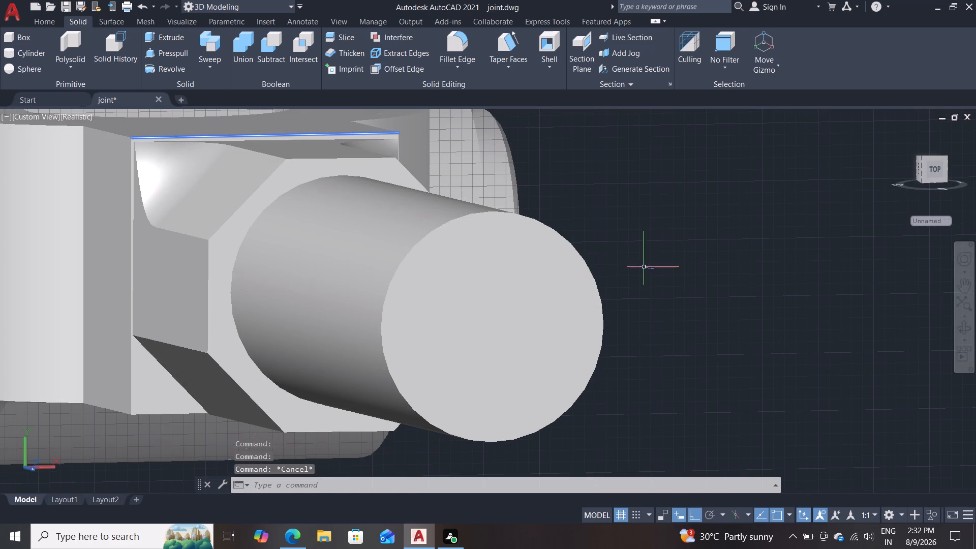
middle_click_drag(637, 289, 626, 263, "shift")
scroll(637, 289, "up", 1, "shift")
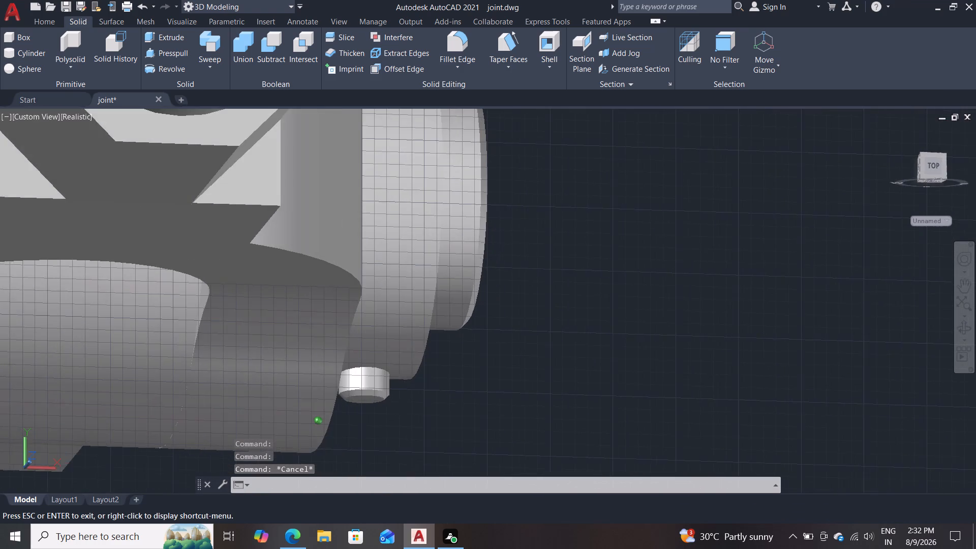
middle_click_drag(626, 263, 624, 271, "shift")
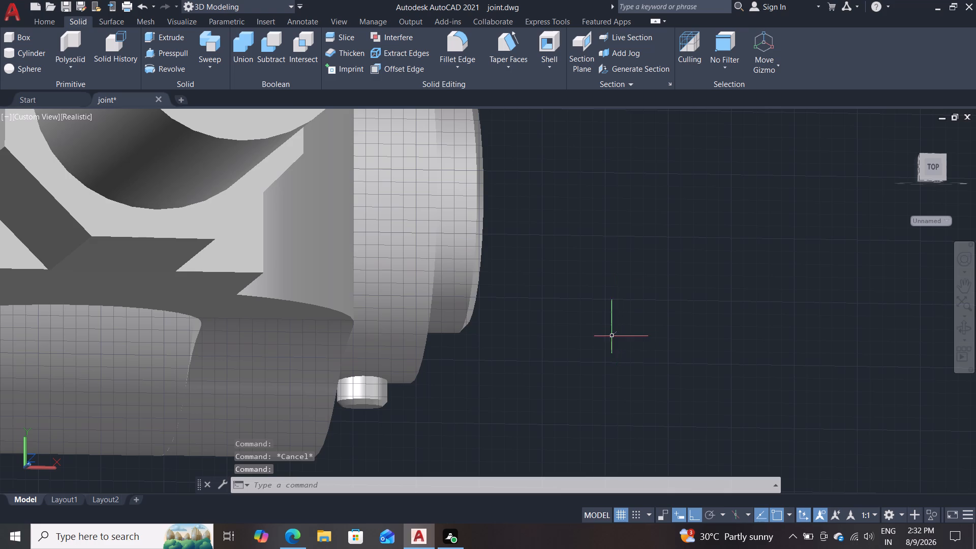
scroll(612, 336, "down", 2)
scroll(612, 335, "up", 1)
middle_click_drag(620, 329, 598, 309, "shift")
left_click(453, 55)
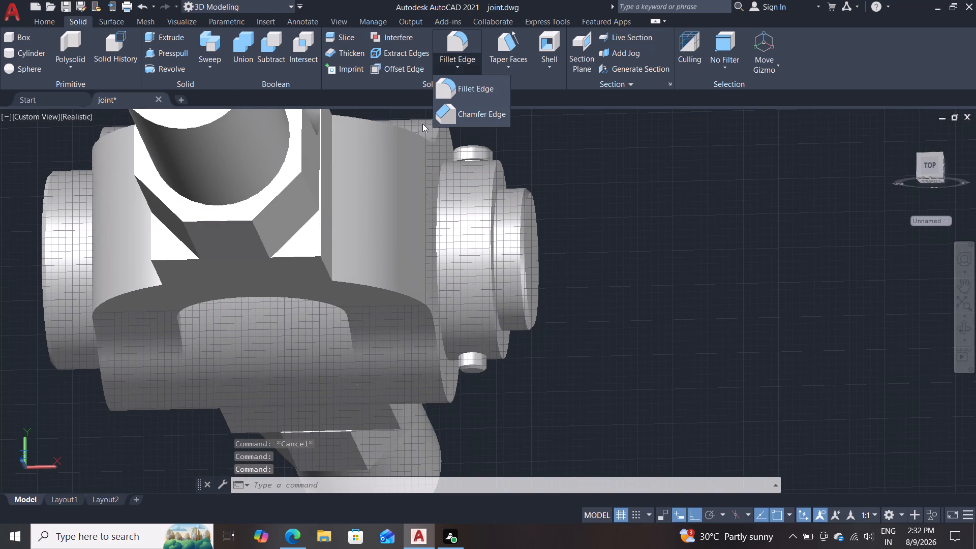
left_click(474, 93)
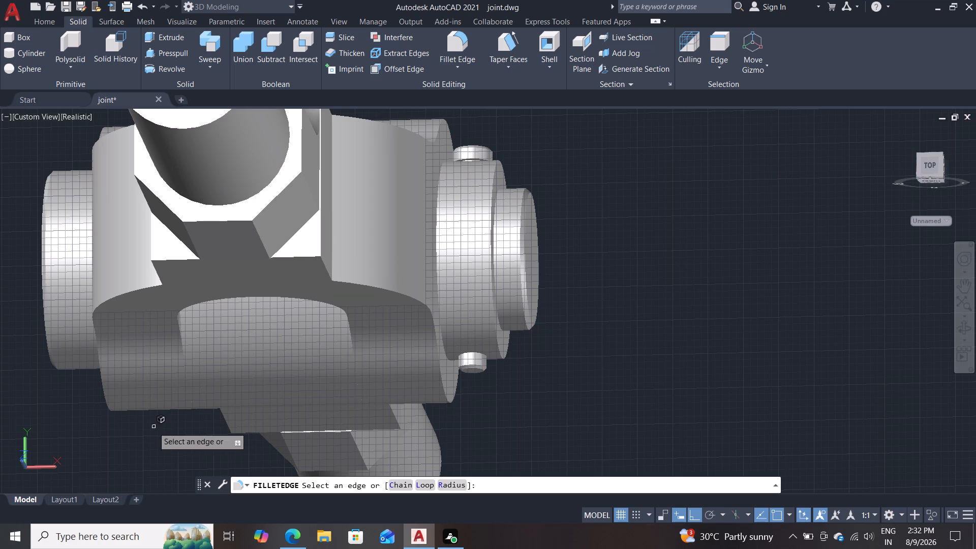
middle_click_drag(141, 424, 144, 466)
middle_click_drag(617, 249, 622, 285, "shift")
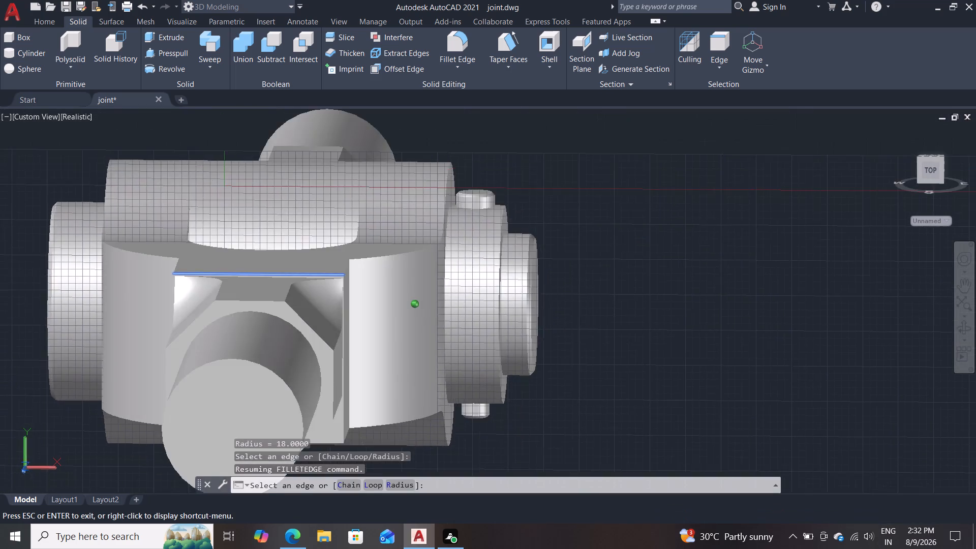
middle_click_drag(622, 285, 622, 264, "shift")
scroll(622, 264, "up", 1, "shift")
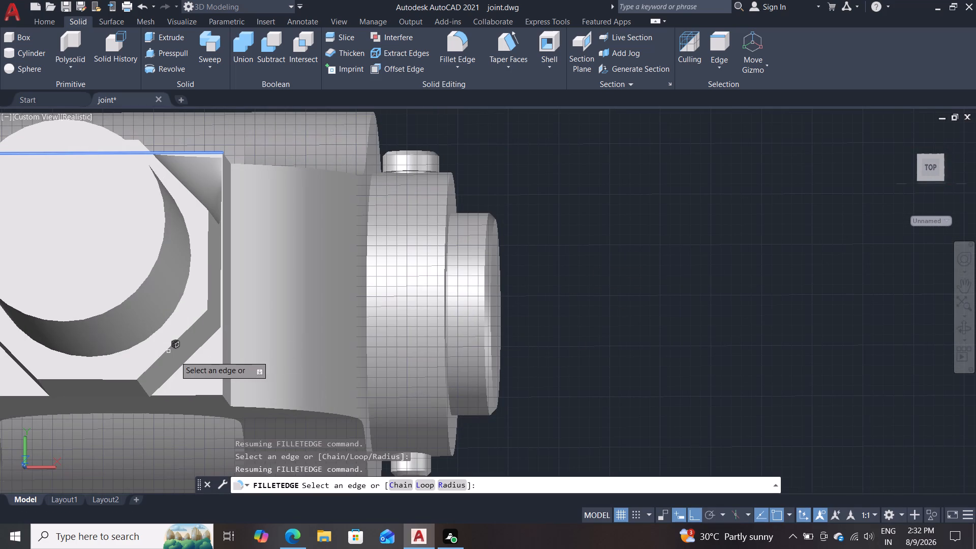
left_click(188, 359)
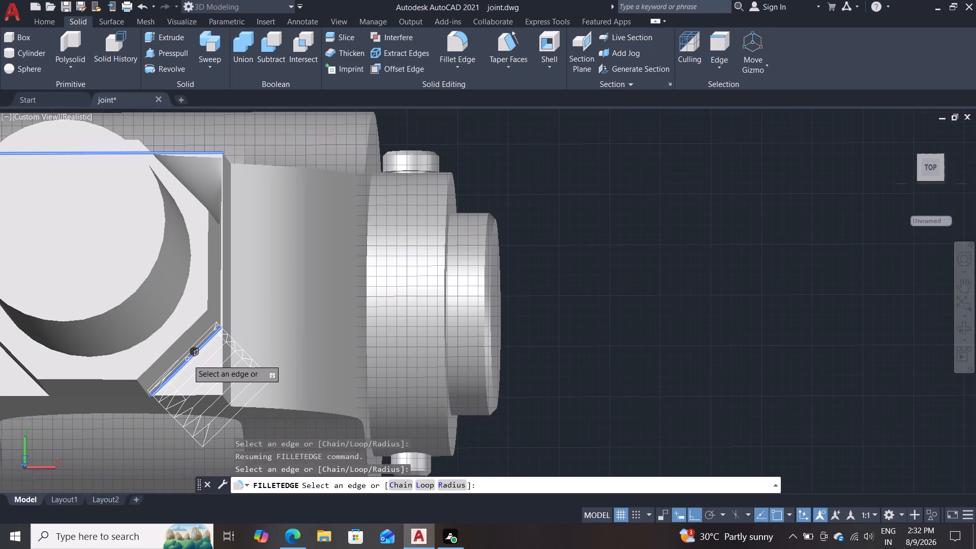
key("Return")
key("Return")
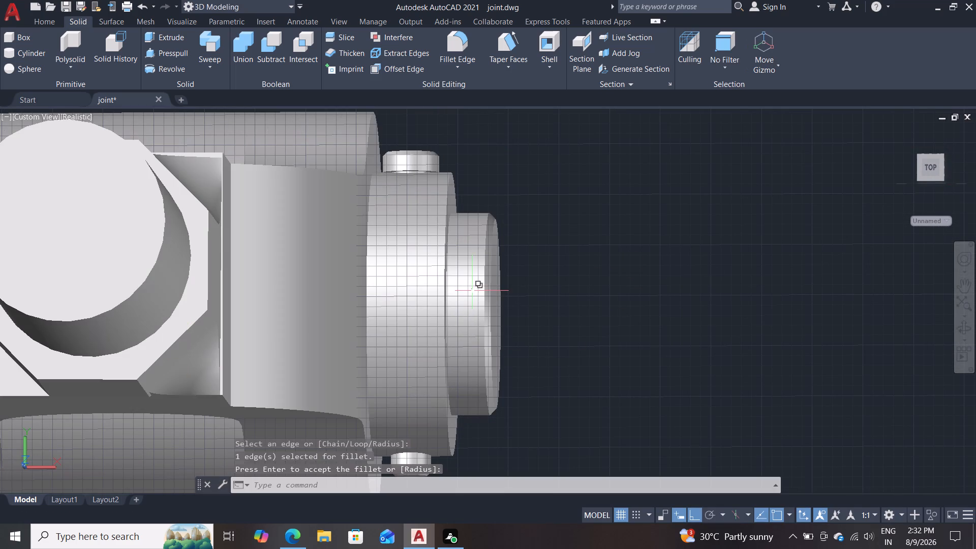
Fillet the remaining lower slanted collar edge on the pin-head side, at the fork's square end, with radius 18.
middle_click_drag(636, 290, 688, 293, "shift")
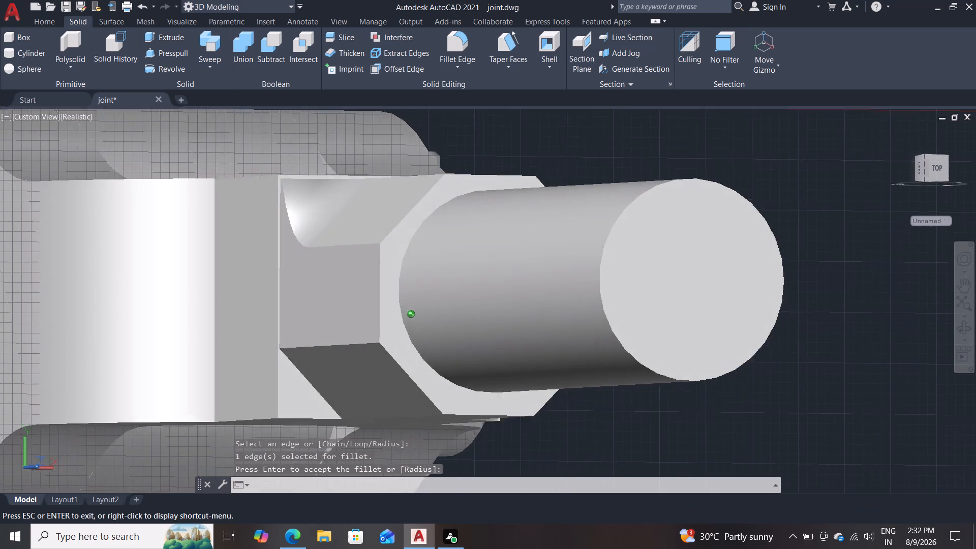
middle_click_drag(688, 293, 657, 278, "shift")
scroll(657, 279, "down", 1)
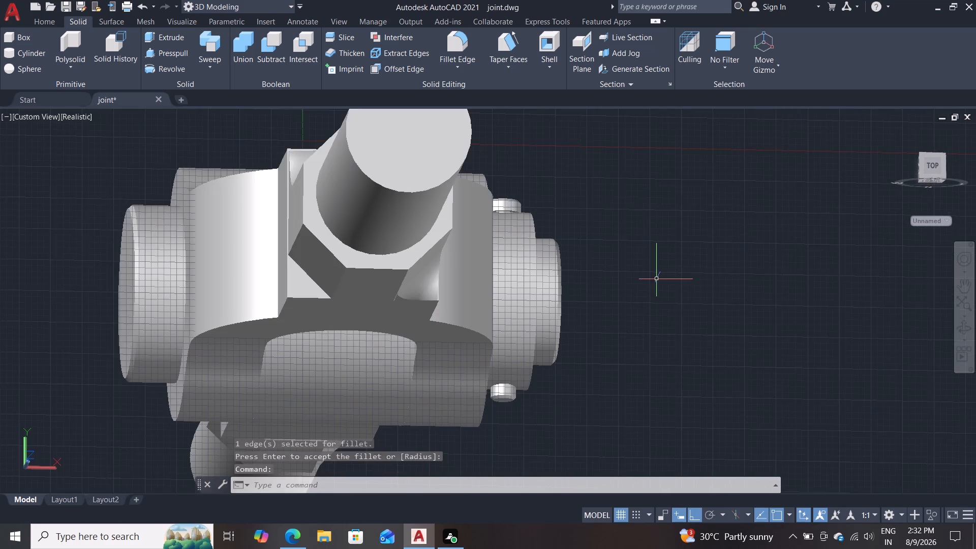
scroll(657, 279, "up", 1)
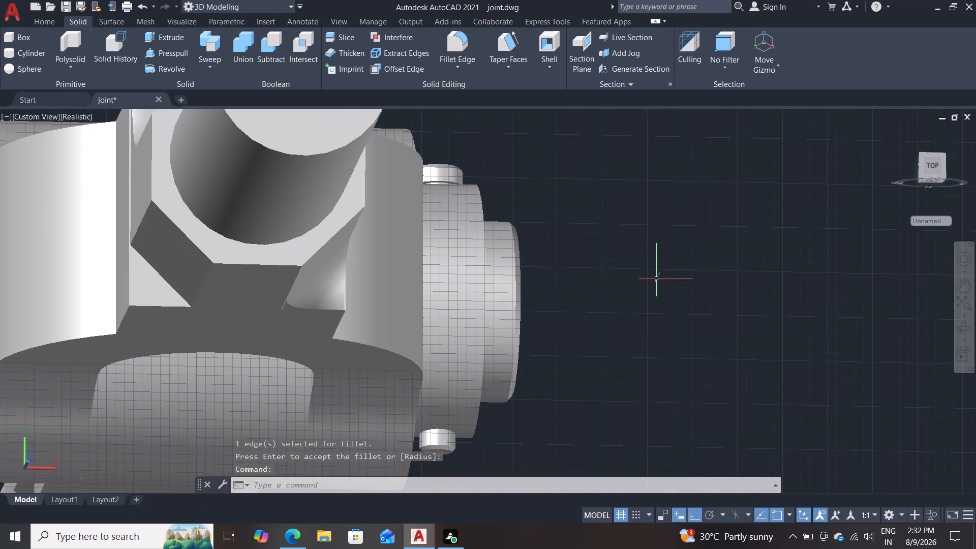
left_click(454, 48)
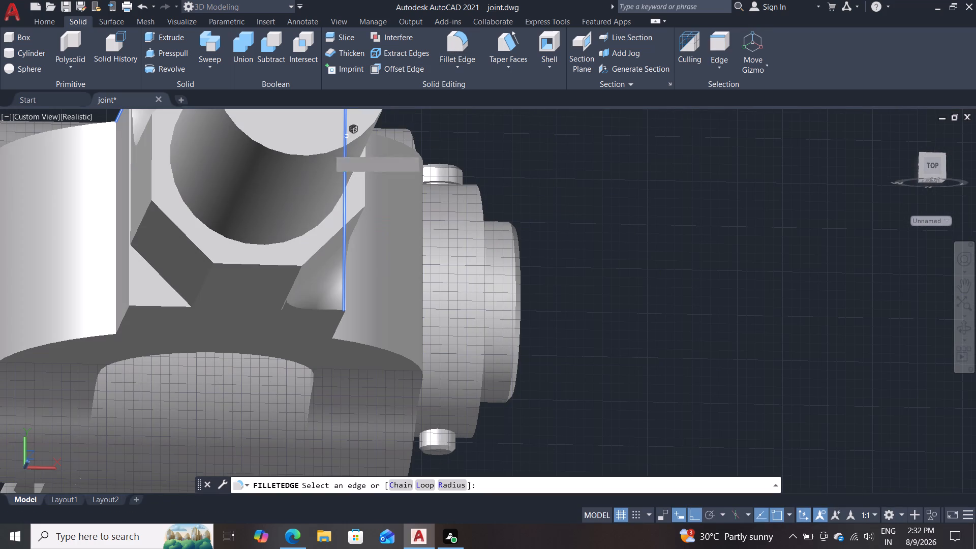
left_click(163, 276)
key("Return")
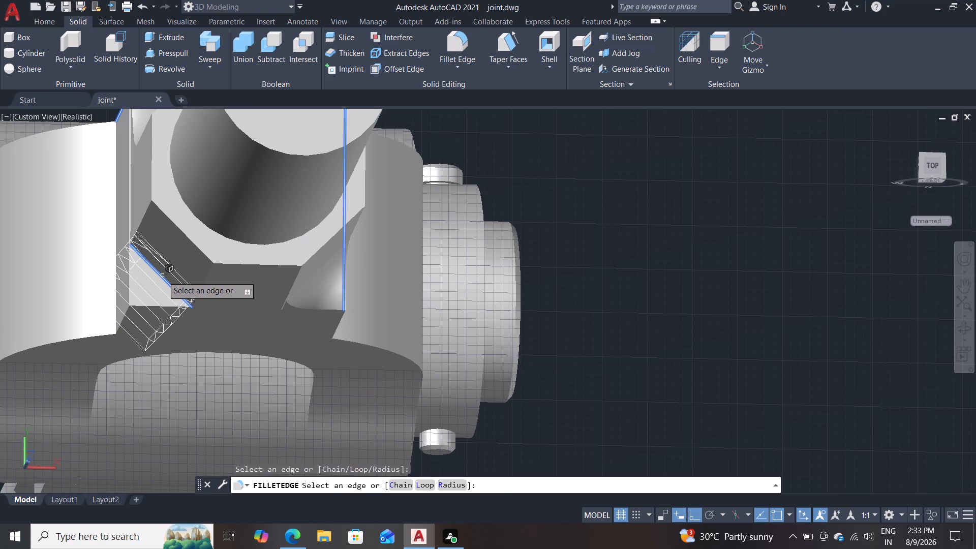
key("Return")
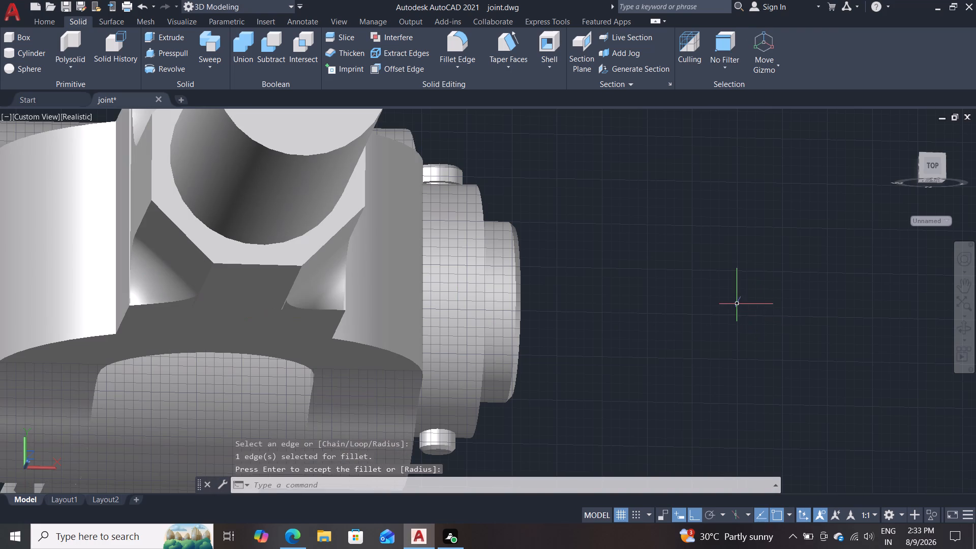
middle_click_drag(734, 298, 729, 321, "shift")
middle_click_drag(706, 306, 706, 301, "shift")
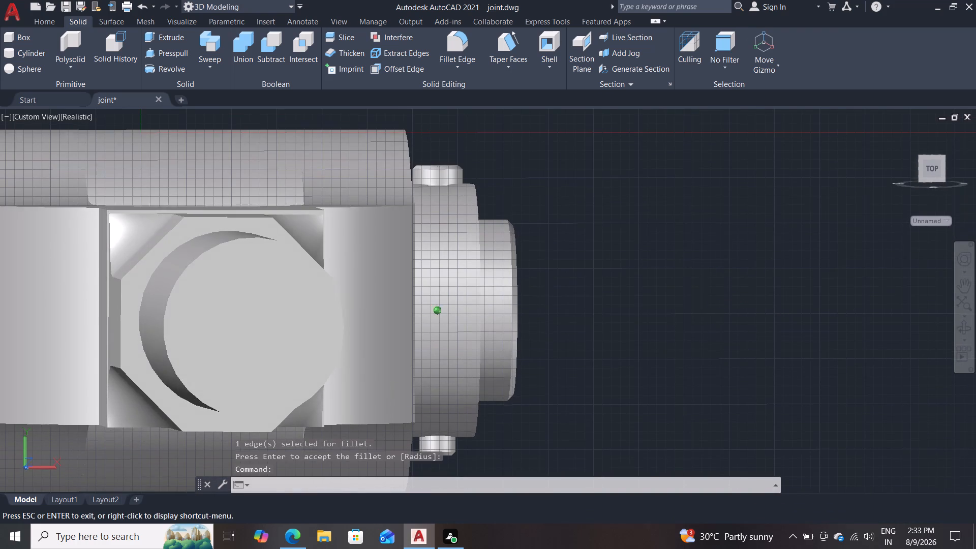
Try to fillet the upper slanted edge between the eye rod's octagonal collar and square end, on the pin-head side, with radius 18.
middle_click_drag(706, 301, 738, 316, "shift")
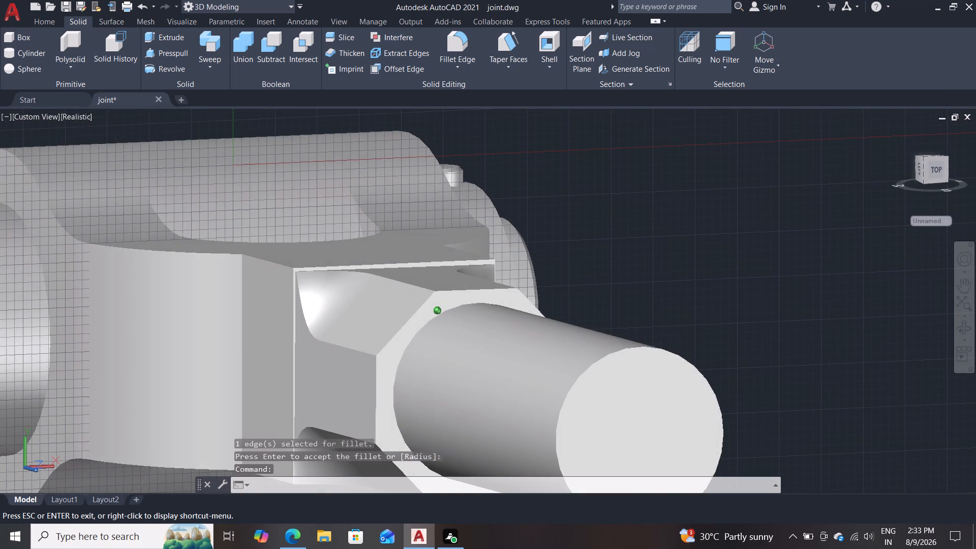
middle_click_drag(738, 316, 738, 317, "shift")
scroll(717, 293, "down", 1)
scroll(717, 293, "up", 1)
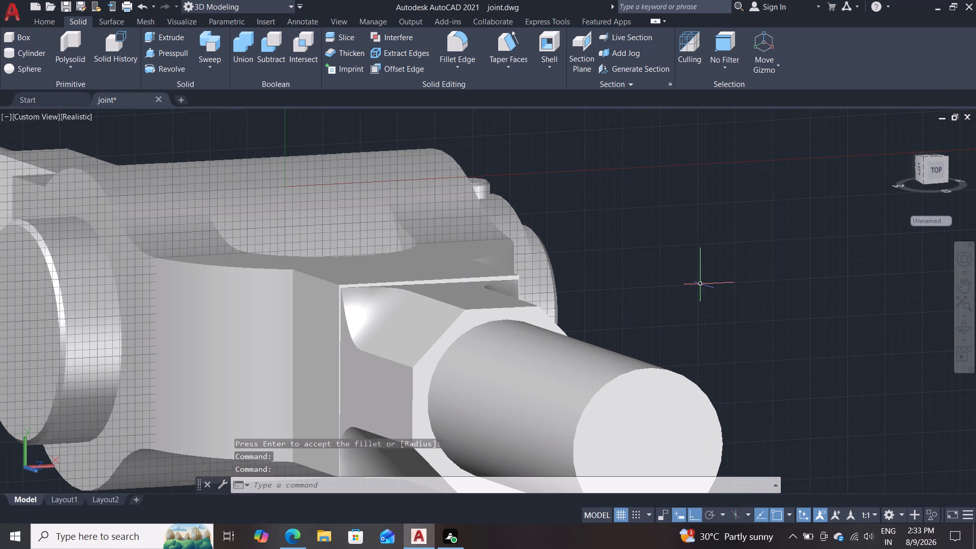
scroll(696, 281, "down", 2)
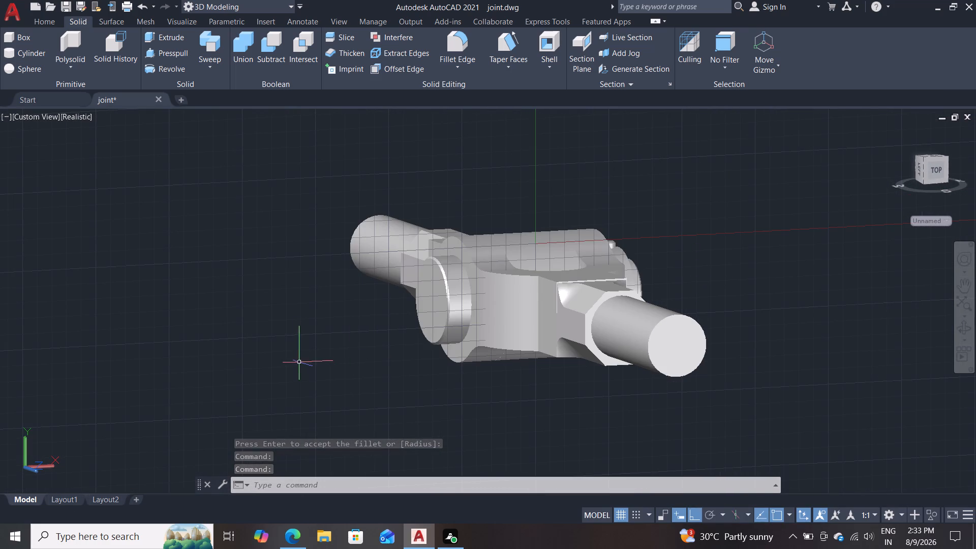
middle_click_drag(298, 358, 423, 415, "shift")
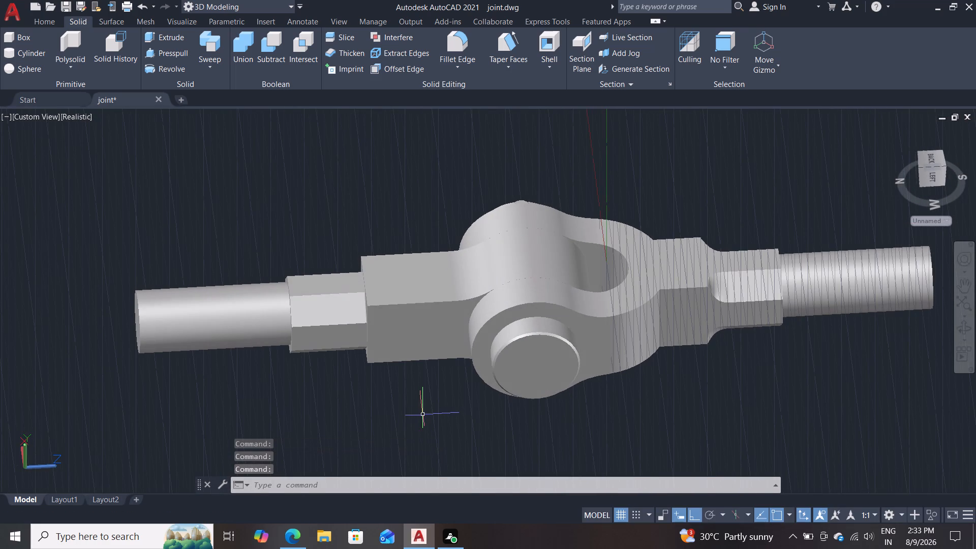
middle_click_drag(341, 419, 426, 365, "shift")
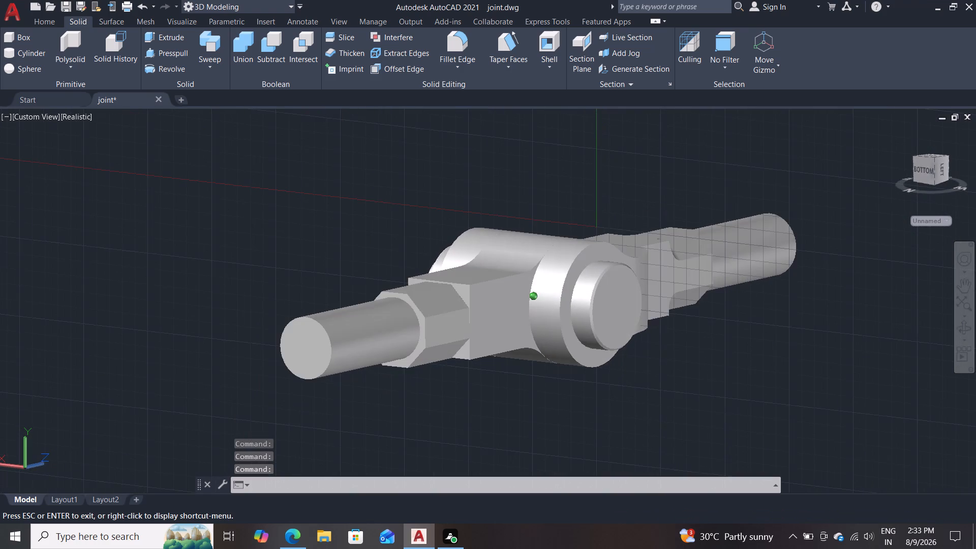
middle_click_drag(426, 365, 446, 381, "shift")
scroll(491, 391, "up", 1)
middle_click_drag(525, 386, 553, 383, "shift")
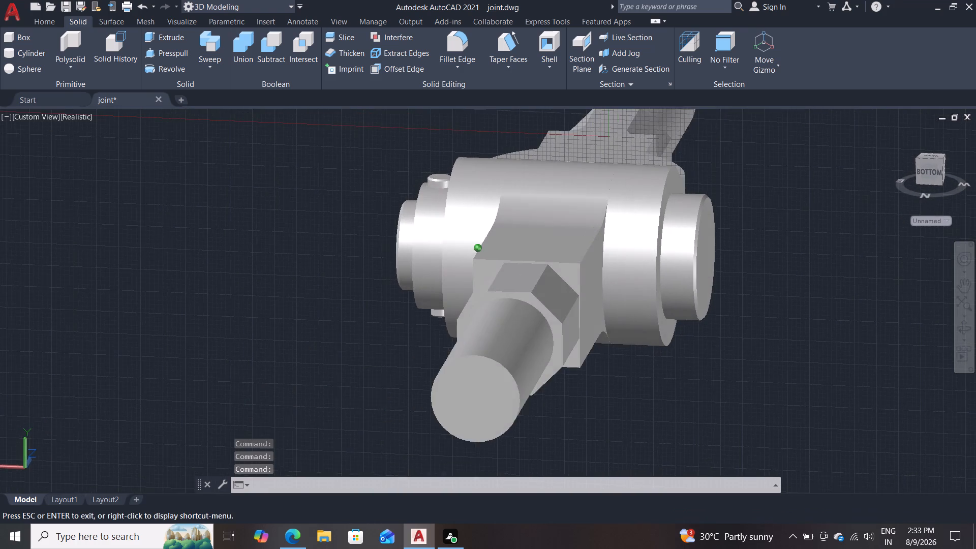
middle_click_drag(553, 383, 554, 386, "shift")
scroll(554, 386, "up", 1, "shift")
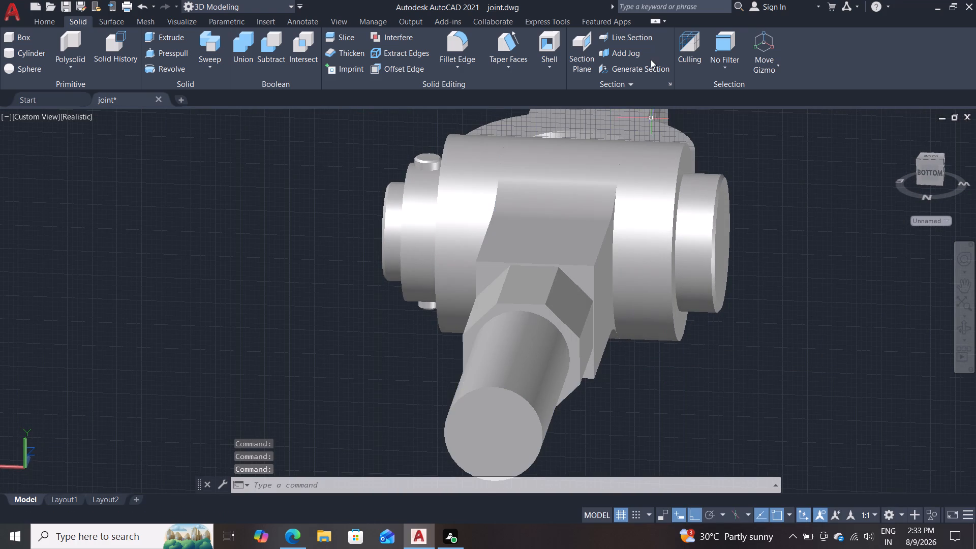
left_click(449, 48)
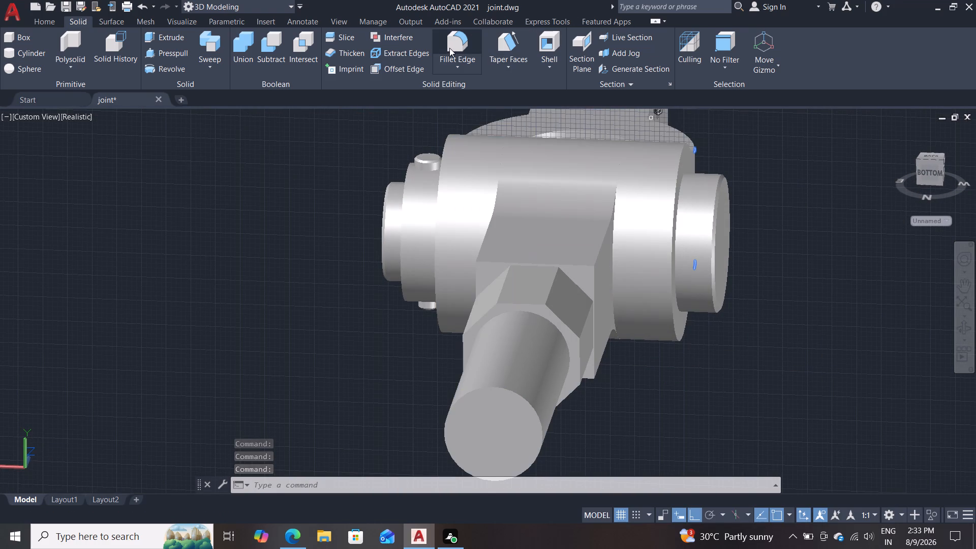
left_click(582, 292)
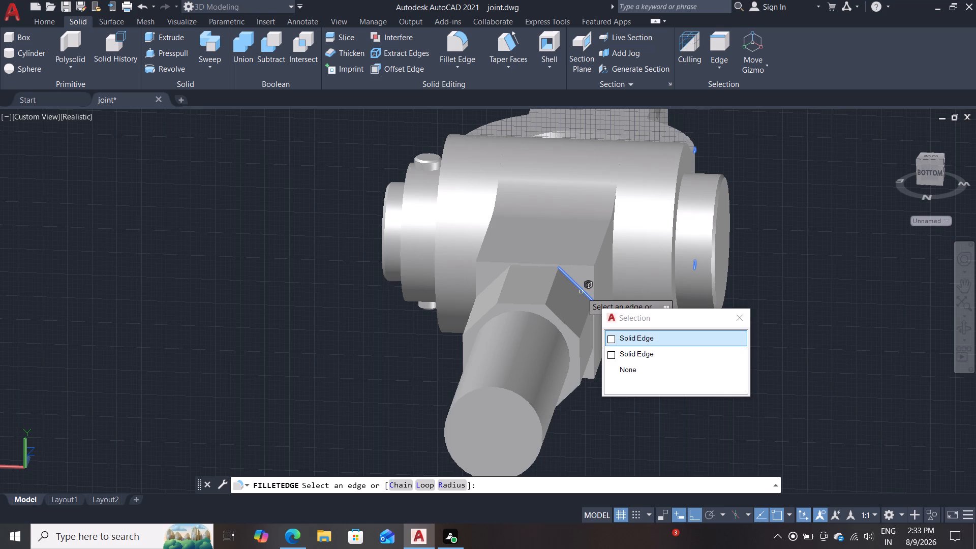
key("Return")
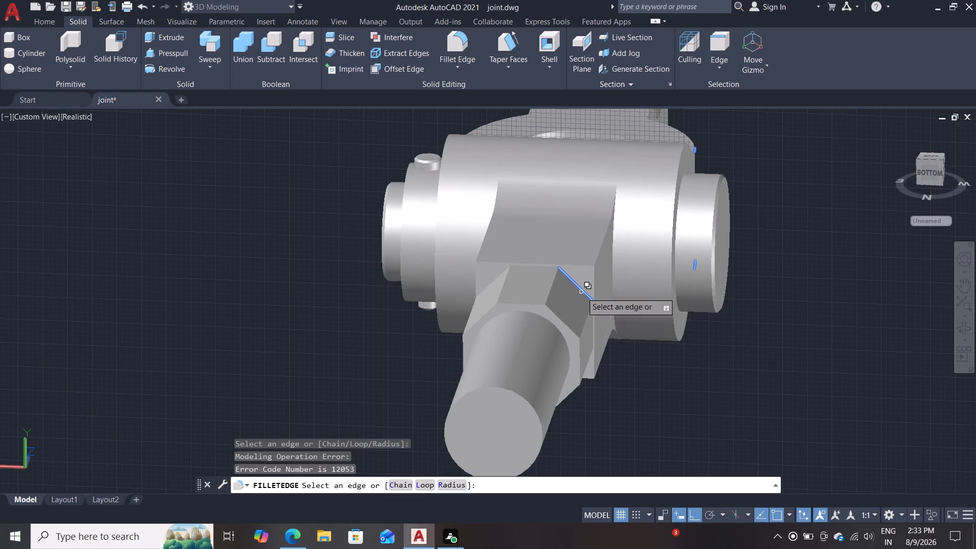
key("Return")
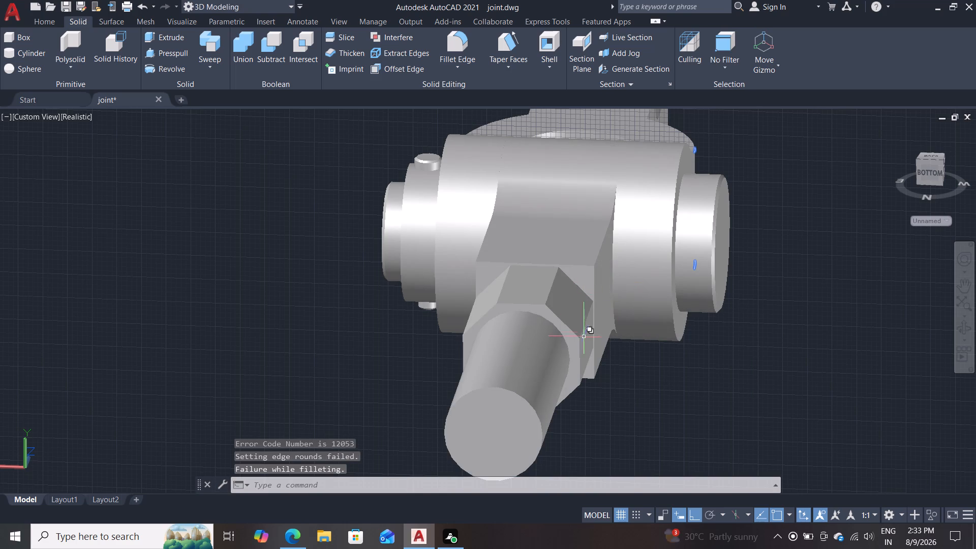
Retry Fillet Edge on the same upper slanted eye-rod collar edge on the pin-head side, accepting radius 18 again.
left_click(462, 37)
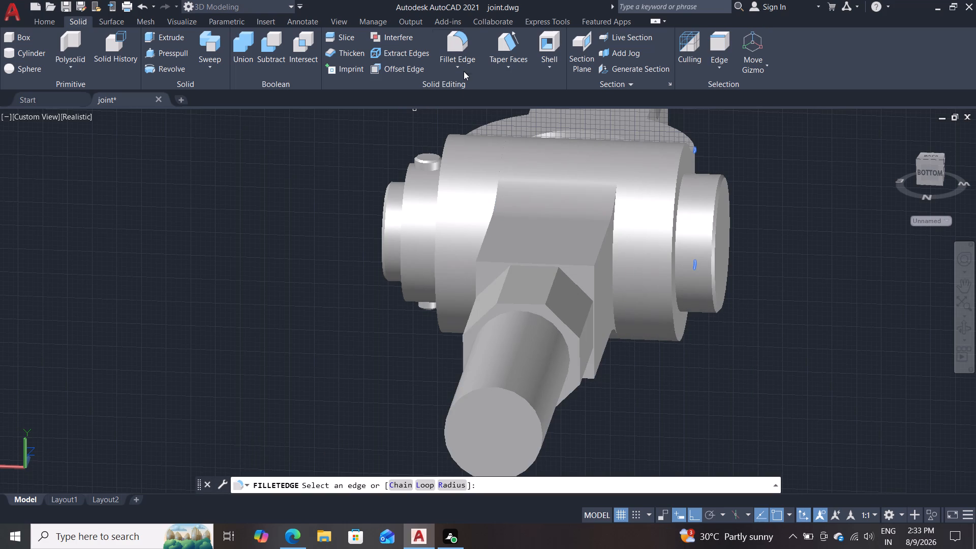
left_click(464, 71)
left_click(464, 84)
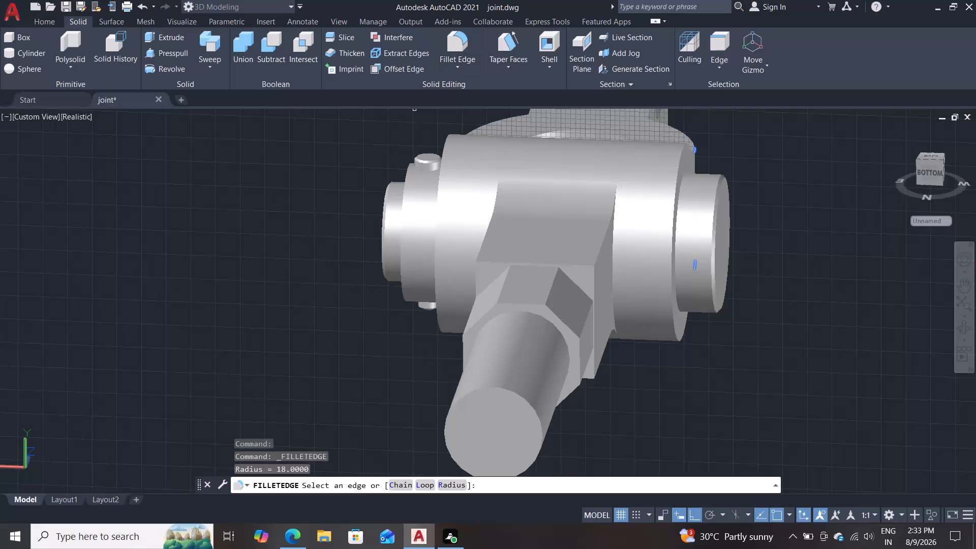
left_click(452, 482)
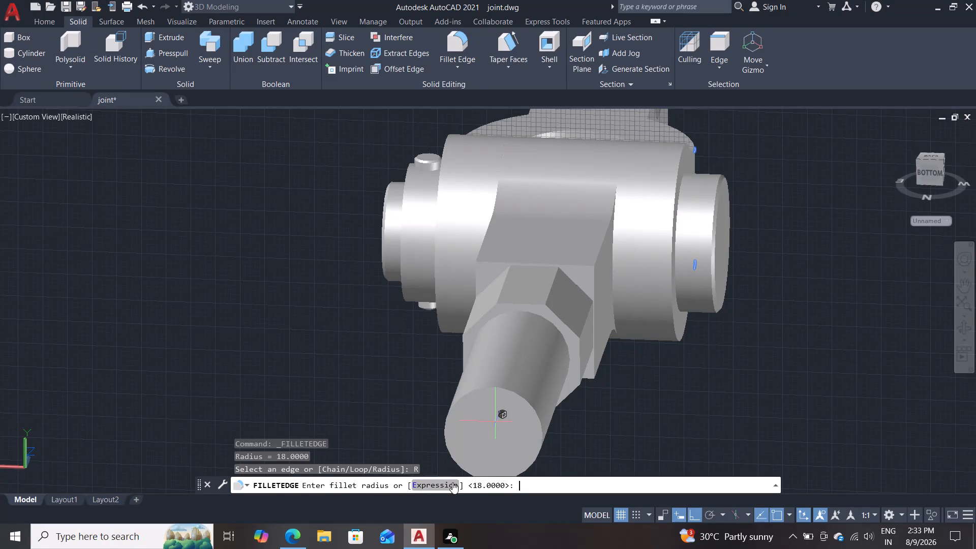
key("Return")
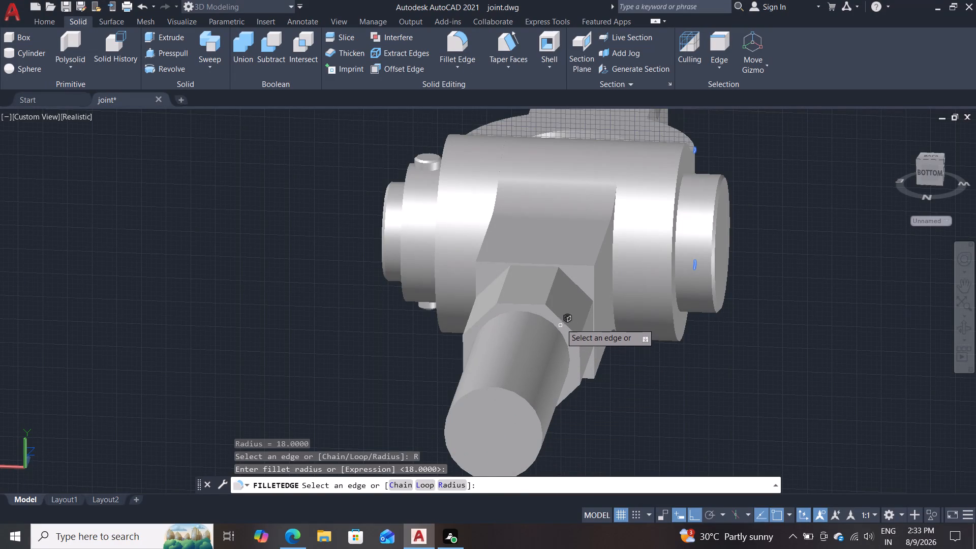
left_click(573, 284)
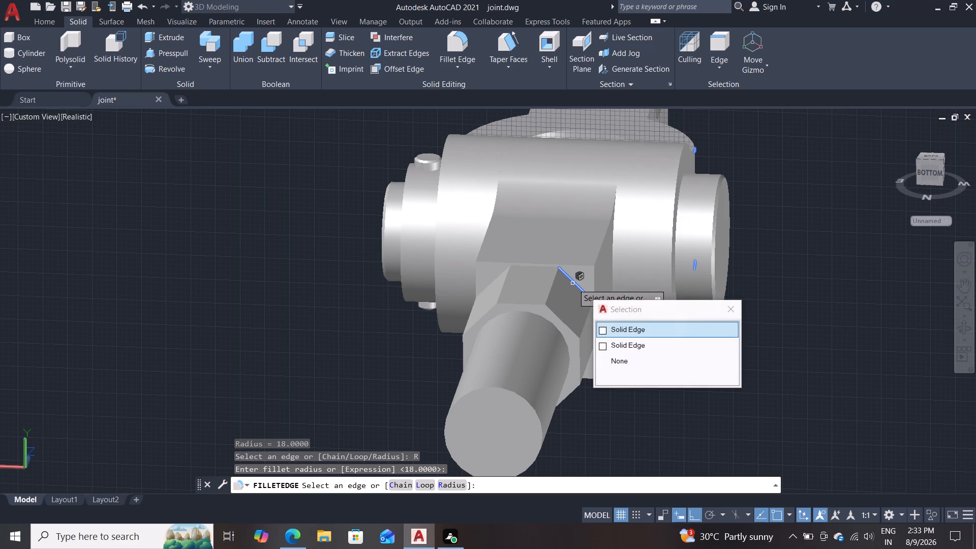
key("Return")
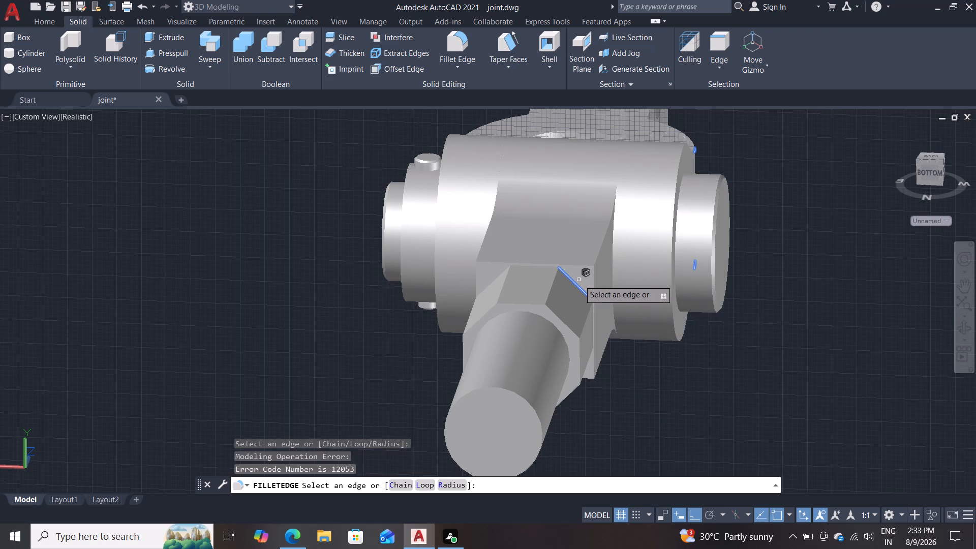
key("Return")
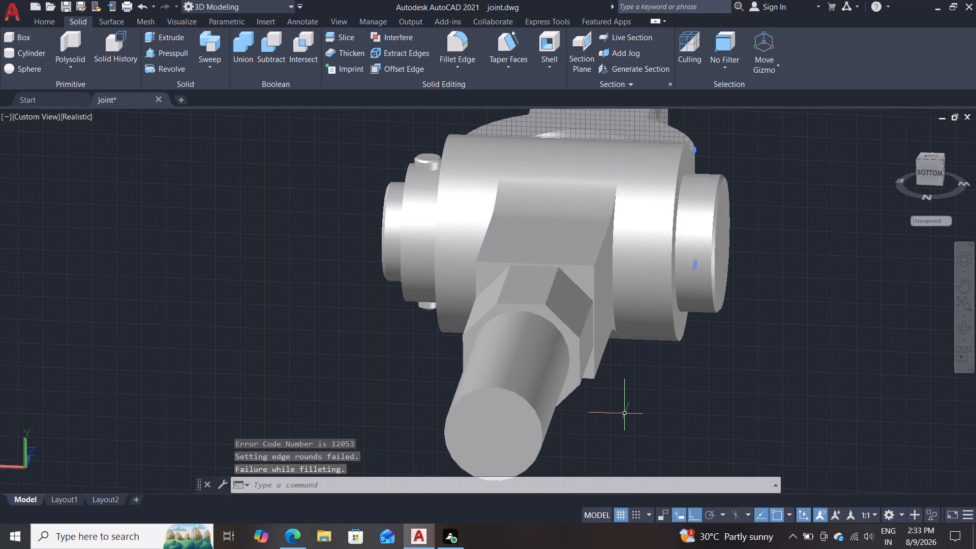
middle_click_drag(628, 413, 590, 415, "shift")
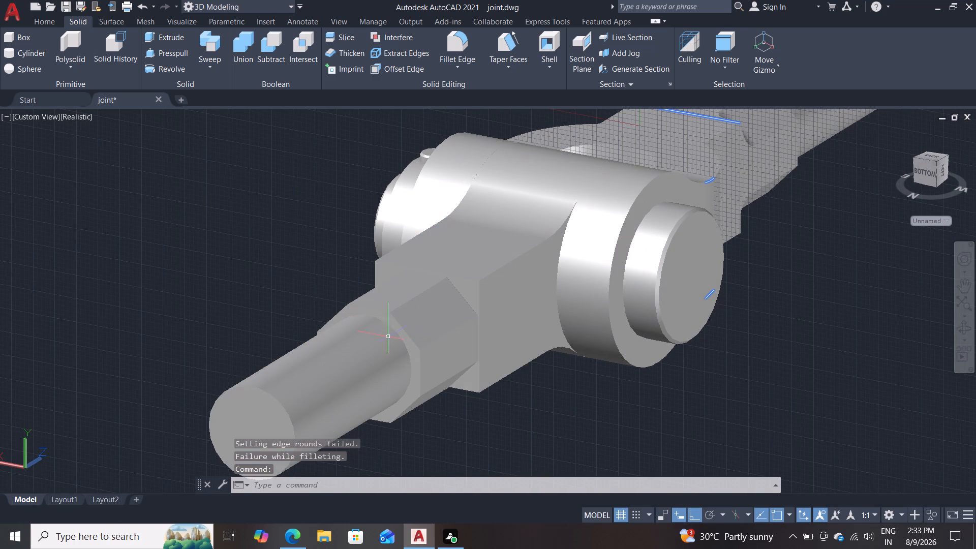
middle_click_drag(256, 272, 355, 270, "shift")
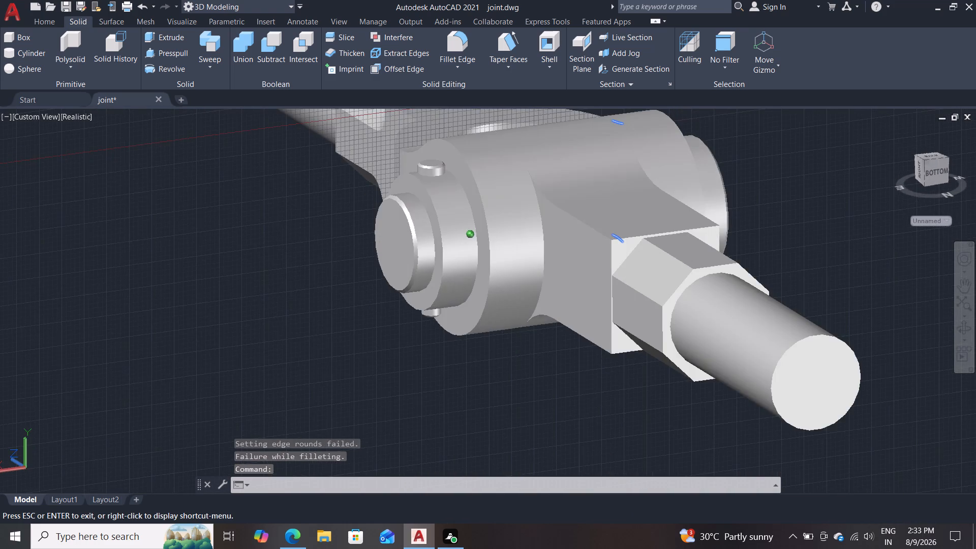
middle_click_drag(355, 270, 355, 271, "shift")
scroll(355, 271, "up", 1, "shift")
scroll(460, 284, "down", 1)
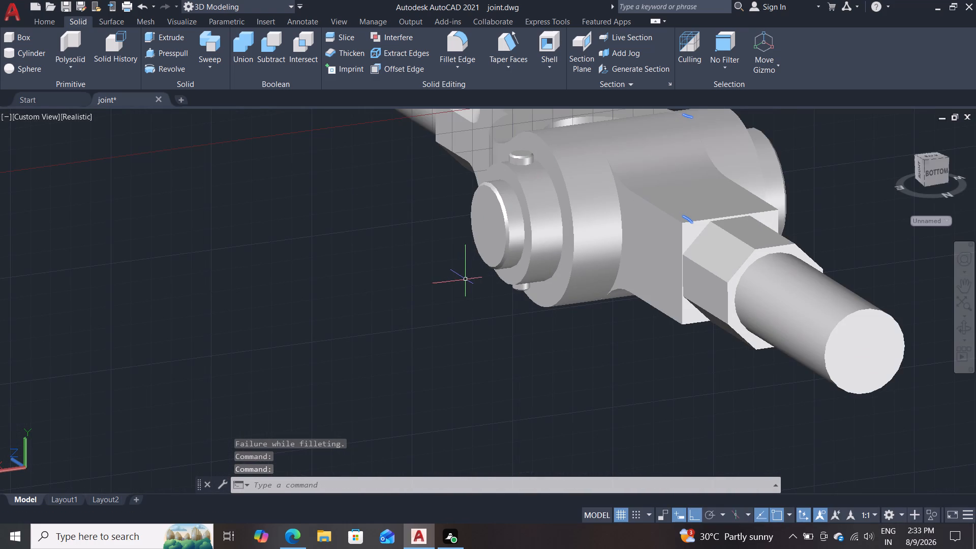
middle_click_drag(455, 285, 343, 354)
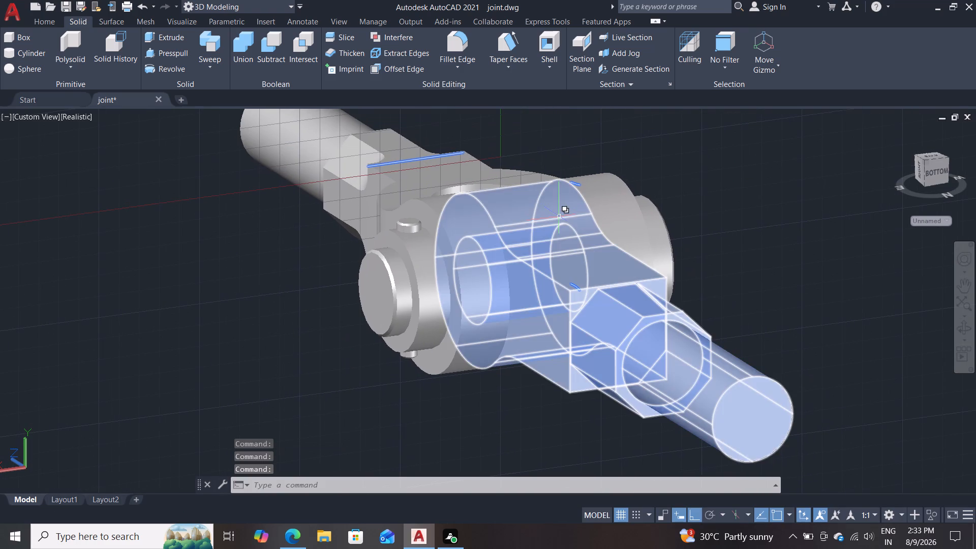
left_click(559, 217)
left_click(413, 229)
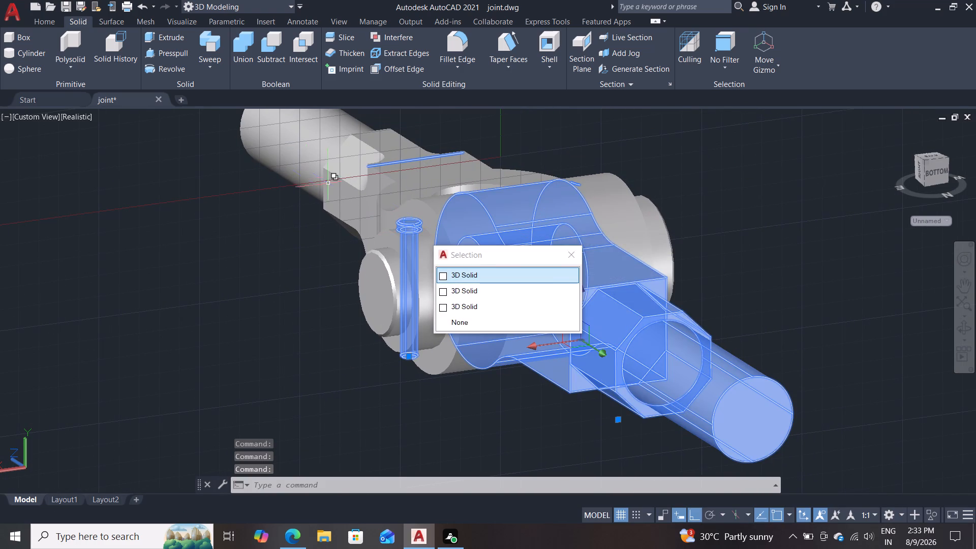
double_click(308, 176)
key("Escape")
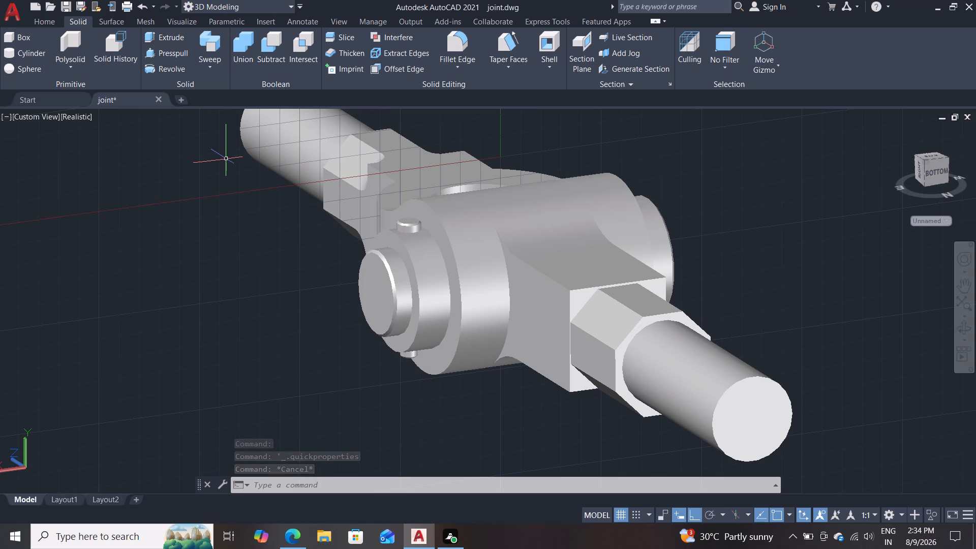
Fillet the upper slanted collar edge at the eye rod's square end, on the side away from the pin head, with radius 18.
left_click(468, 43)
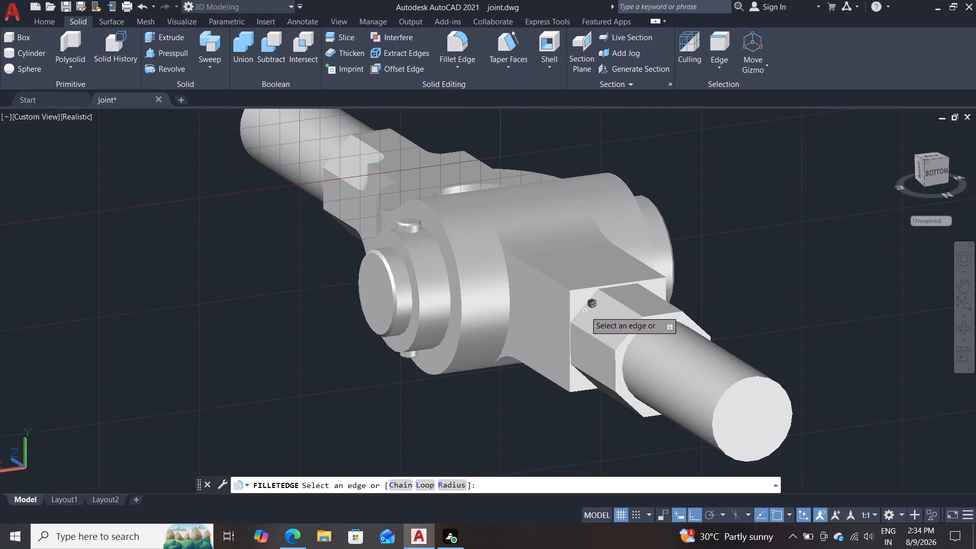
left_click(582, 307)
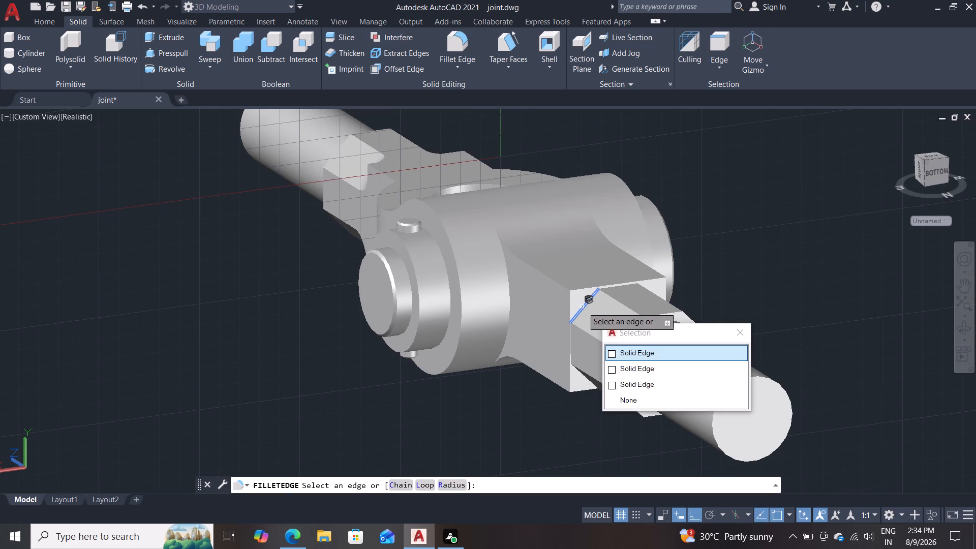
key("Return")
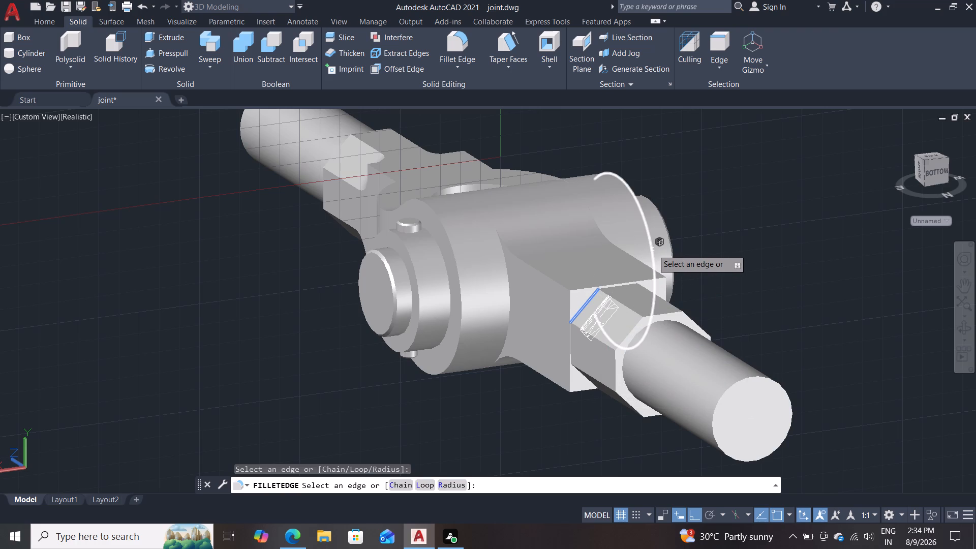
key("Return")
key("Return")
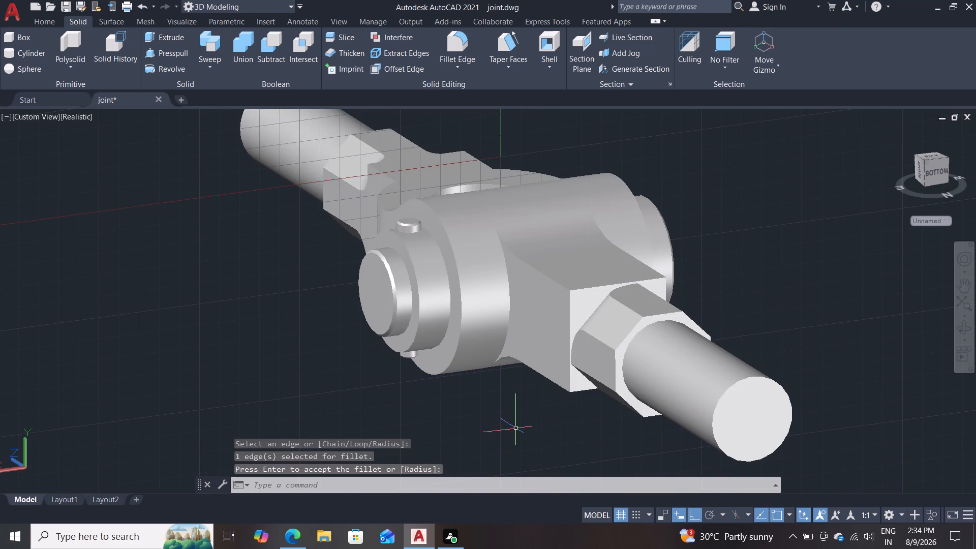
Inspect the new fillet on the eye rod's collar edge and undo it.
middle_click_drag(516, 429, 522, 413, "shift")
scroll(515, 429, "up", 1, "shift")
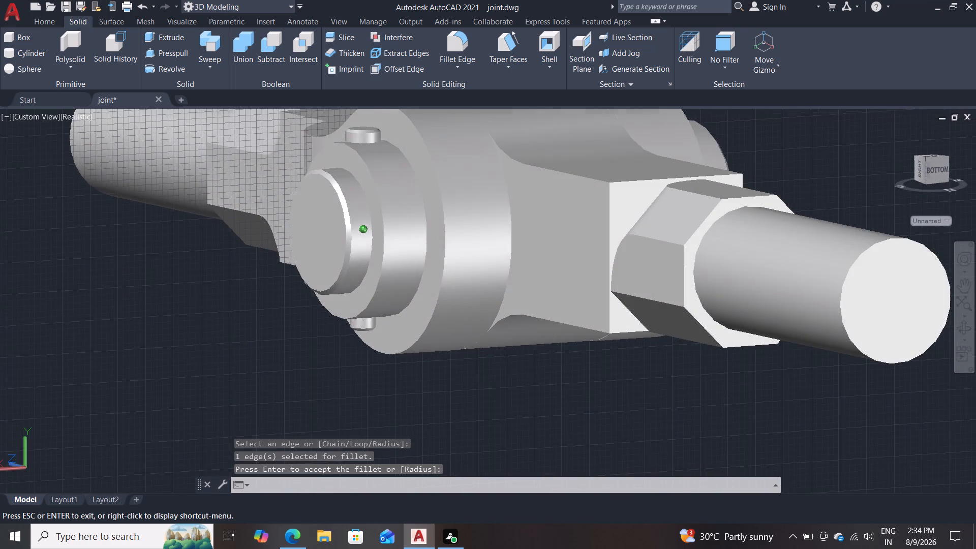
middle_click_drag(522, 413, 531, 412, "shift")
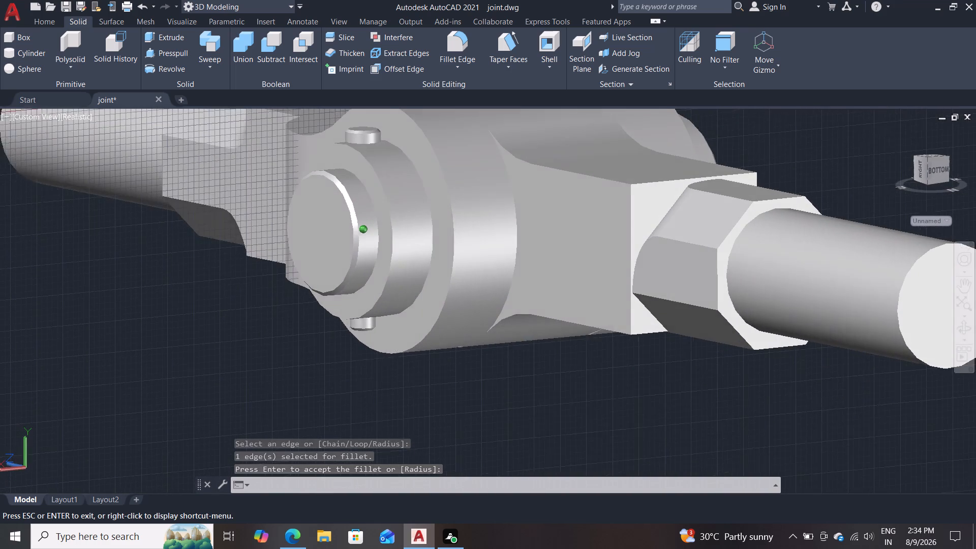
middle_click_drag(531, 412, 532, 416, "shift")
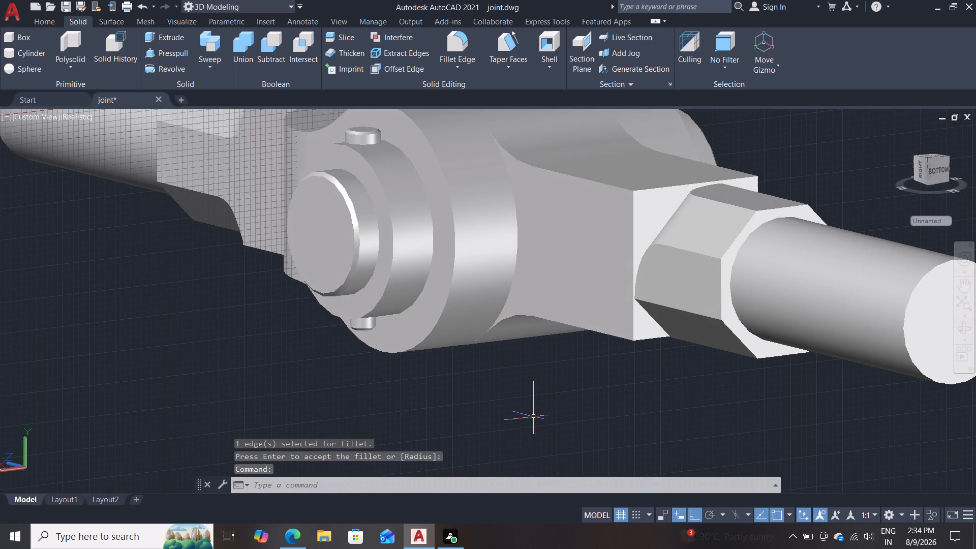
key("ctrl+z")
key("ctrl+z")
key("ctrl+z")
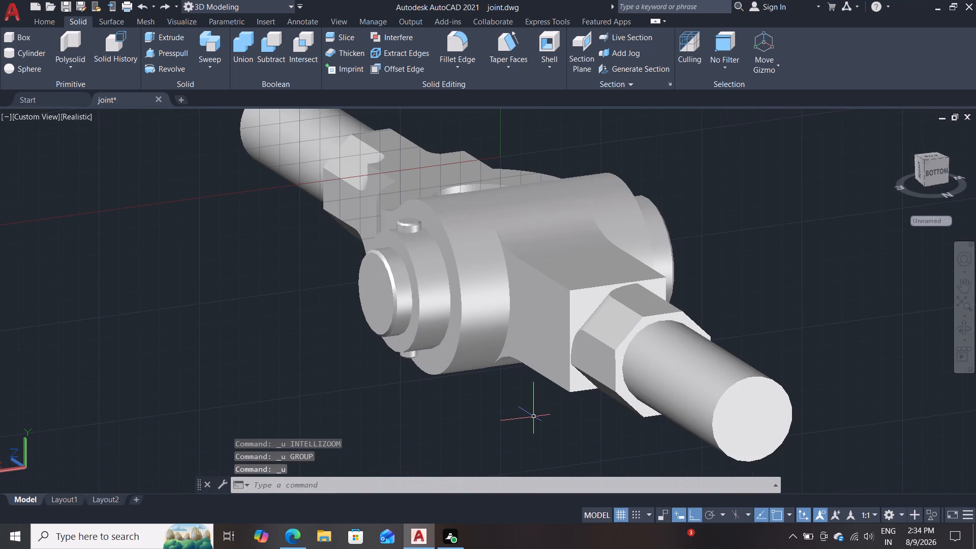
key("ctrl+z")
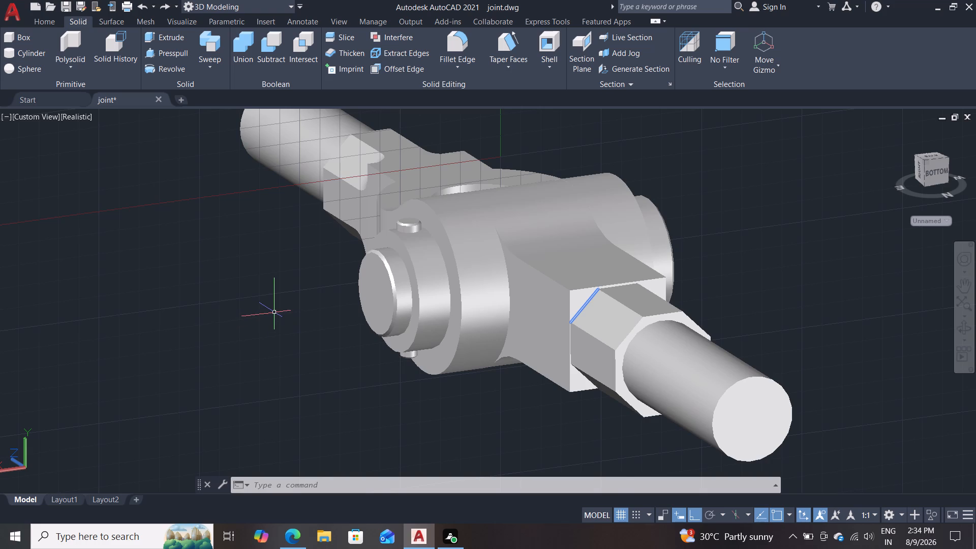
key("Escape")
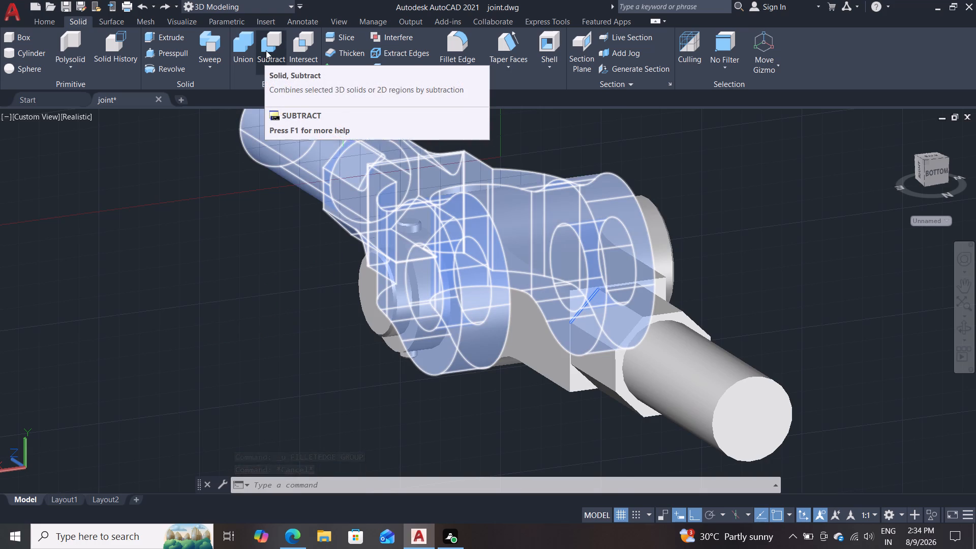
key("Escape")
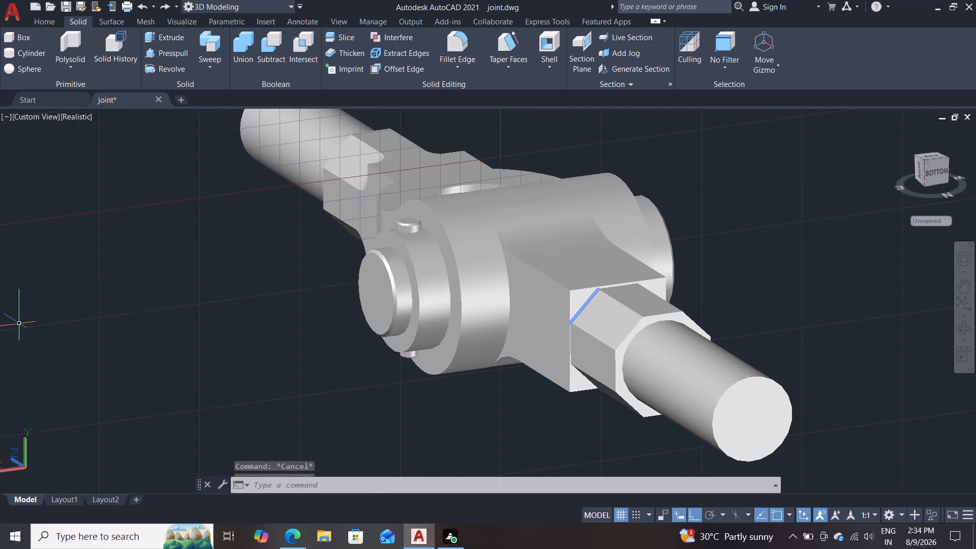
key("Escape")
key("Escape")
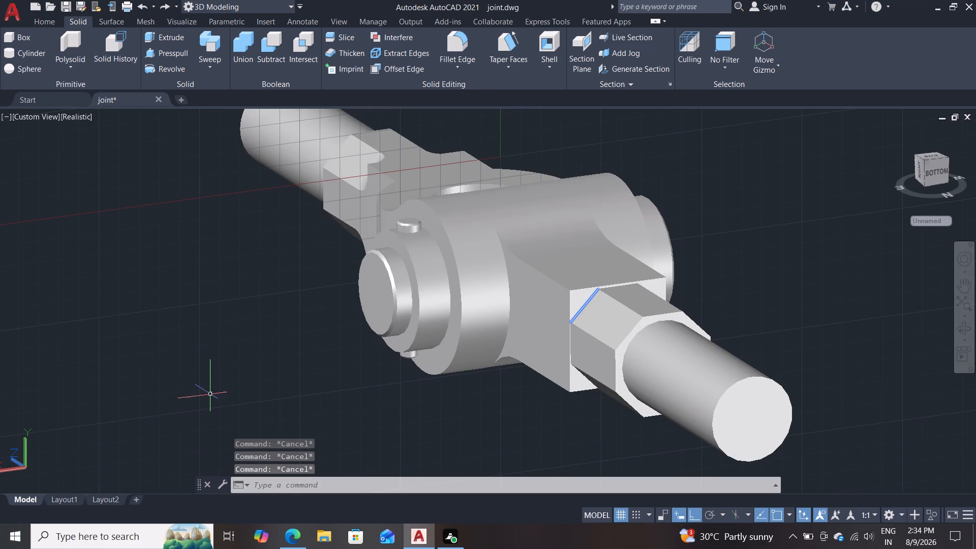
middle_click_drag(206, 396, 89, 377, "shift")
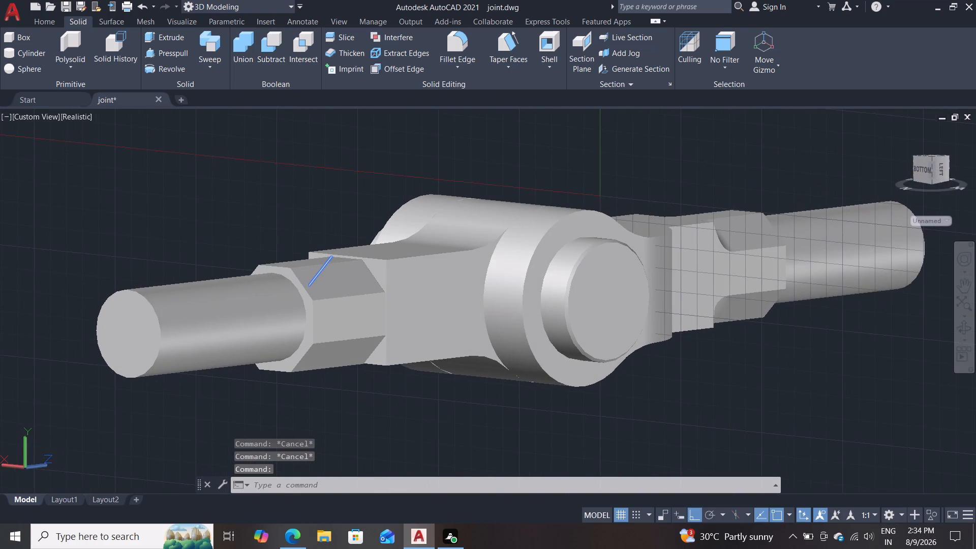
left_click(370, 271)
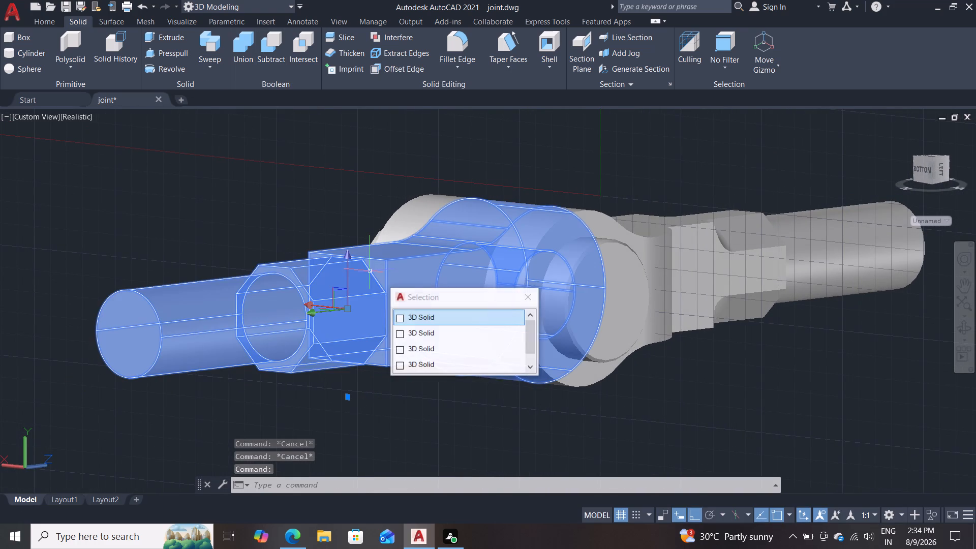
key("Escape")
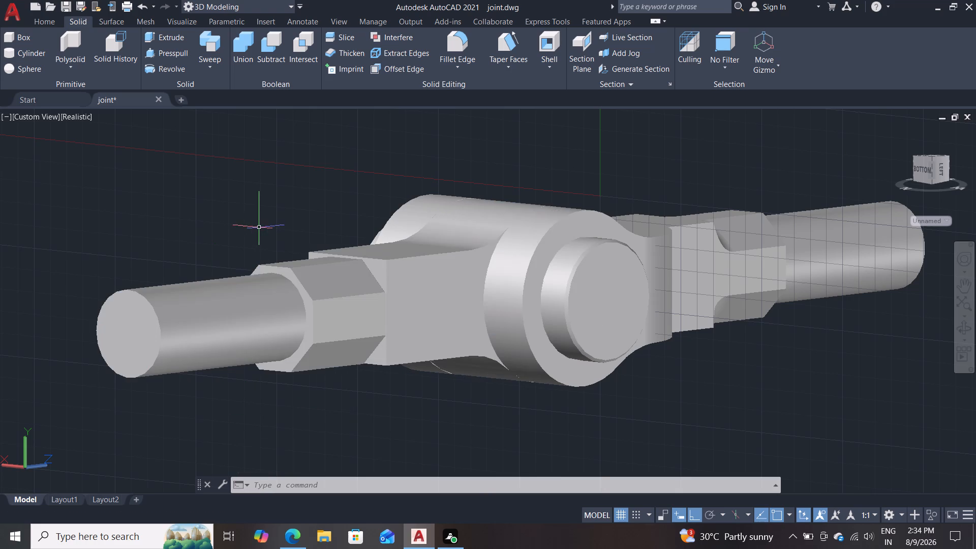
Explode the eye rod solid into separate faces and surfaces.
middle_click_drag(262, 229, 256, 266, "shift")
scroll(237, 249, "down", 1)
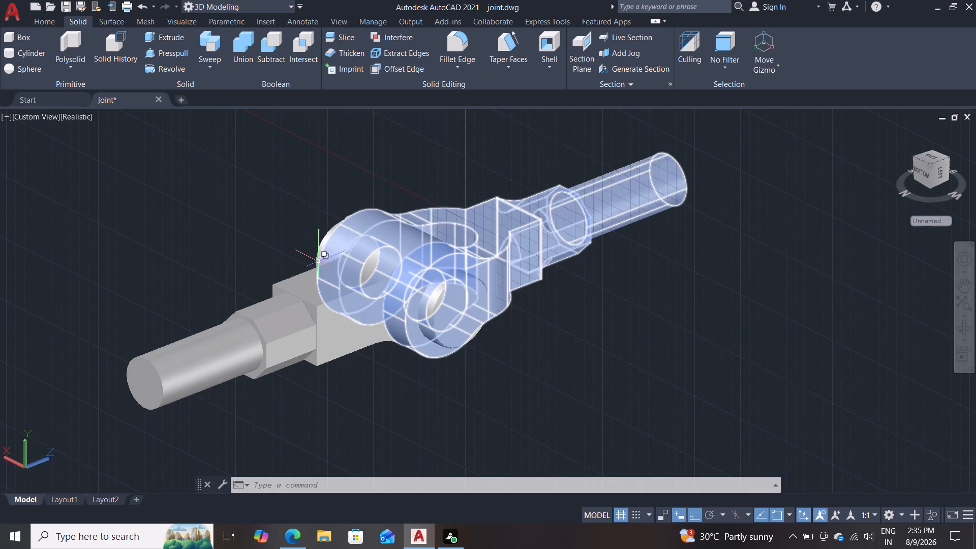
middle_click_drag(310, 181, 316, 187, "shift")
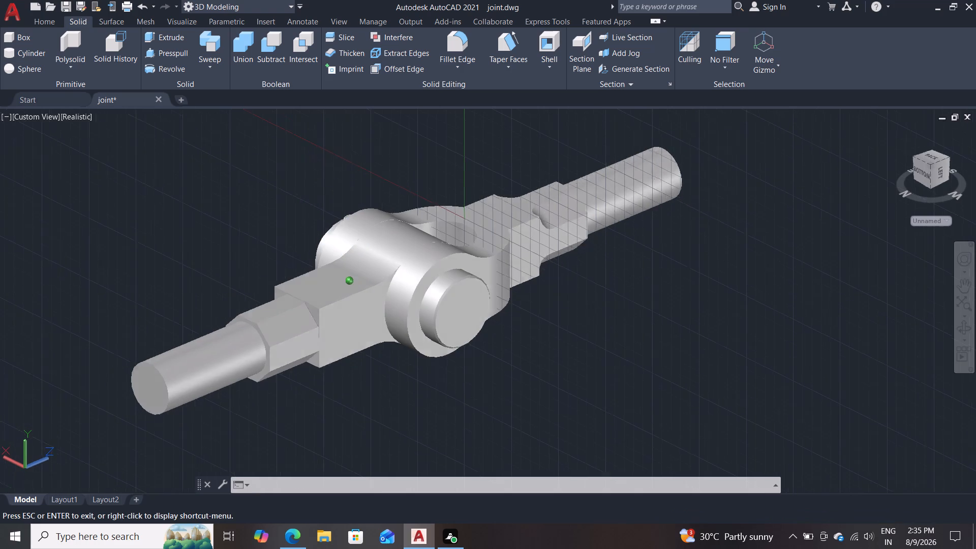
middle_click_drag(316, 187, 270, 193, "shift")
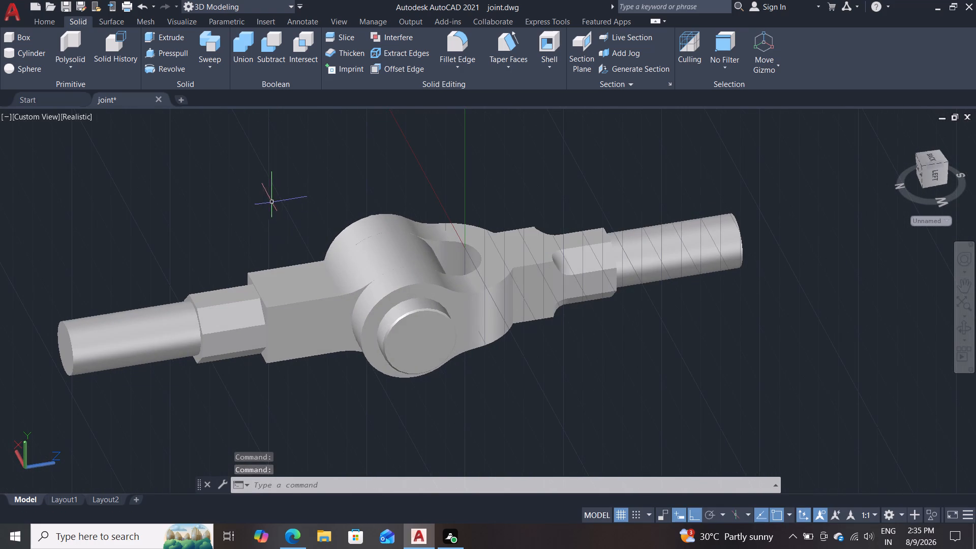
left_click(272, 202)
left_click(154, 386)
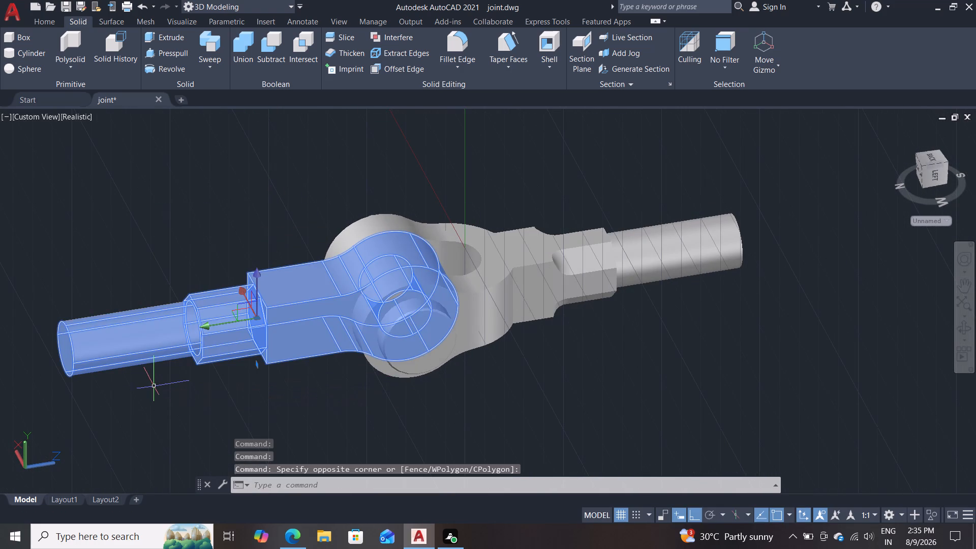
key("x")
key("Return")
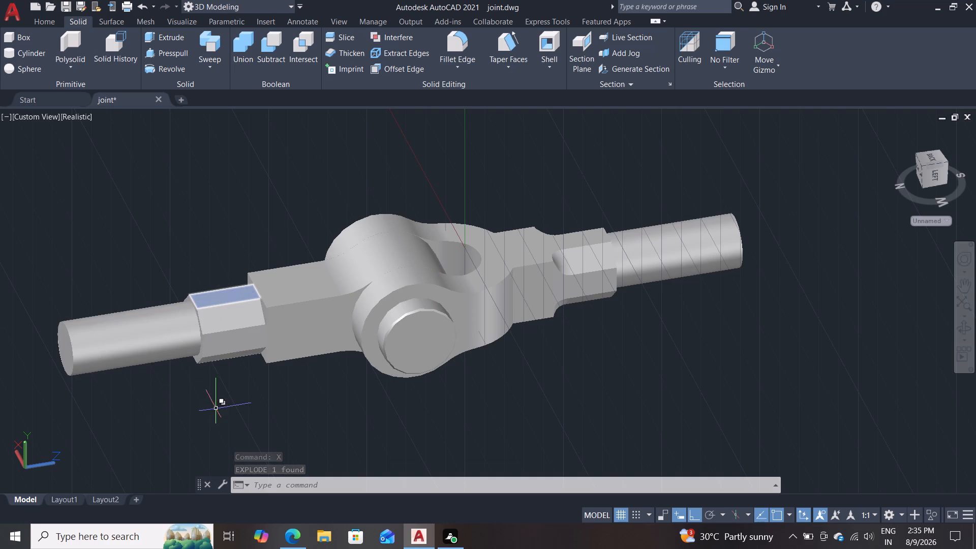
Delete the eye rod's octagonal collar faces, cylindrical shank surface and circular end face, keeping its square end.
middle_click_drag(235, 409, 291, 364, "shift")
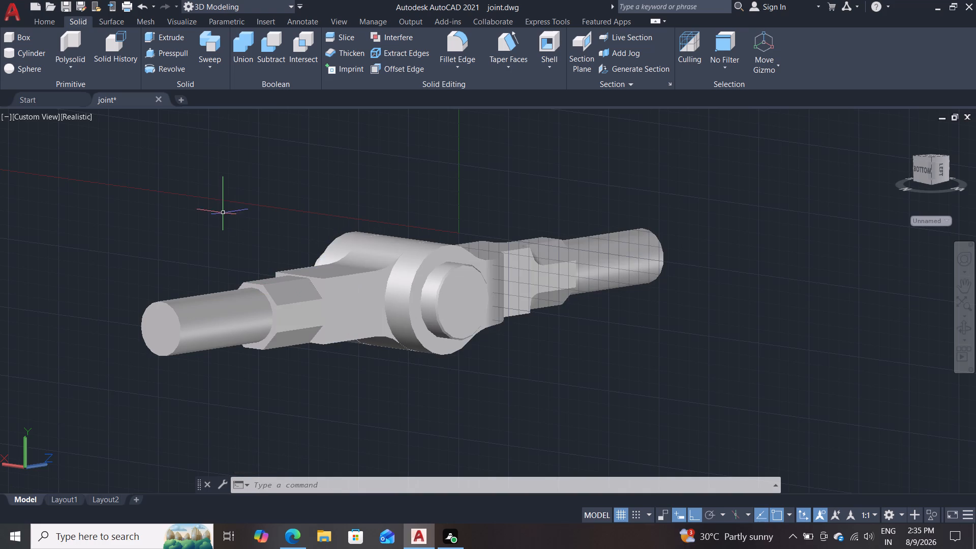
middle_click_drag(230, 192, 156, 211, "shift")
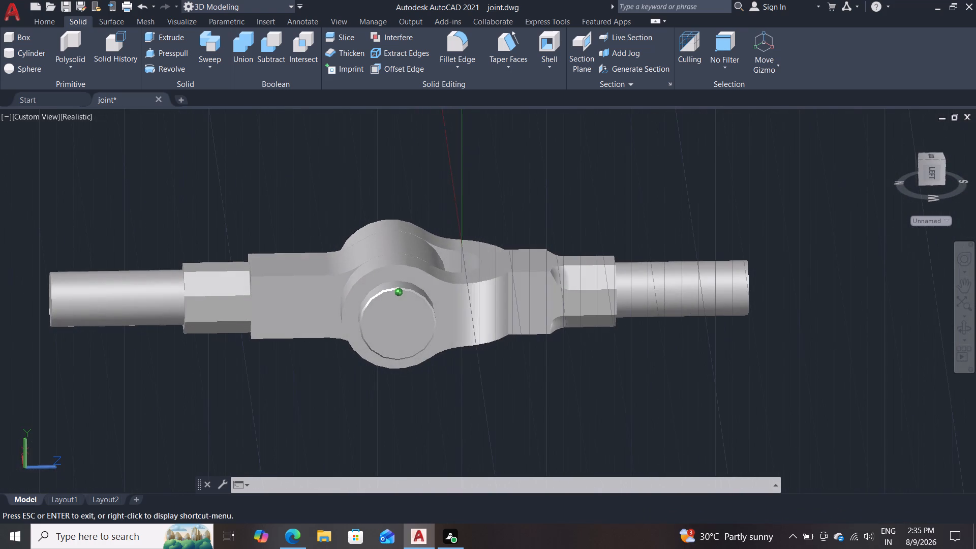
middle_click_drag(156, 211, 171, 249, "shift")
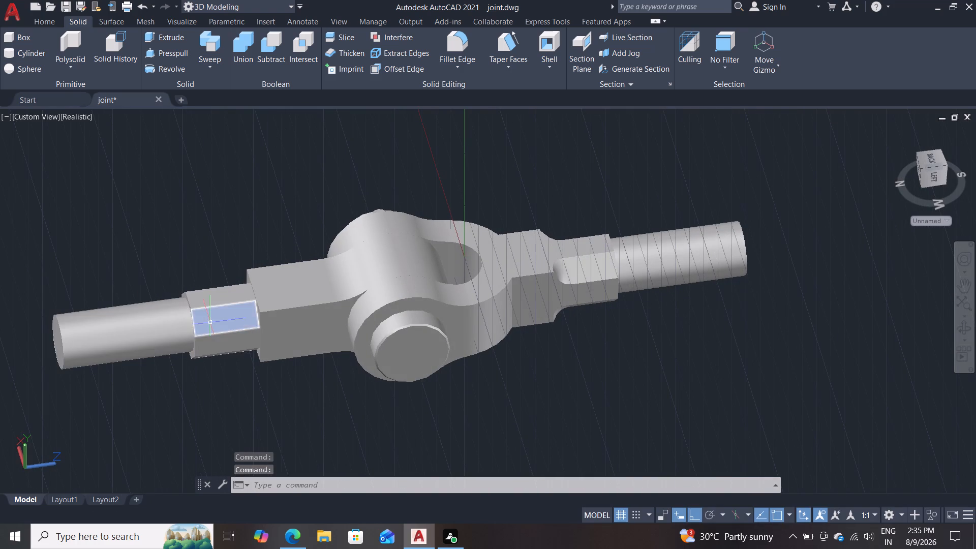
left_click(210, 323)
key("grave")
key("Escape")
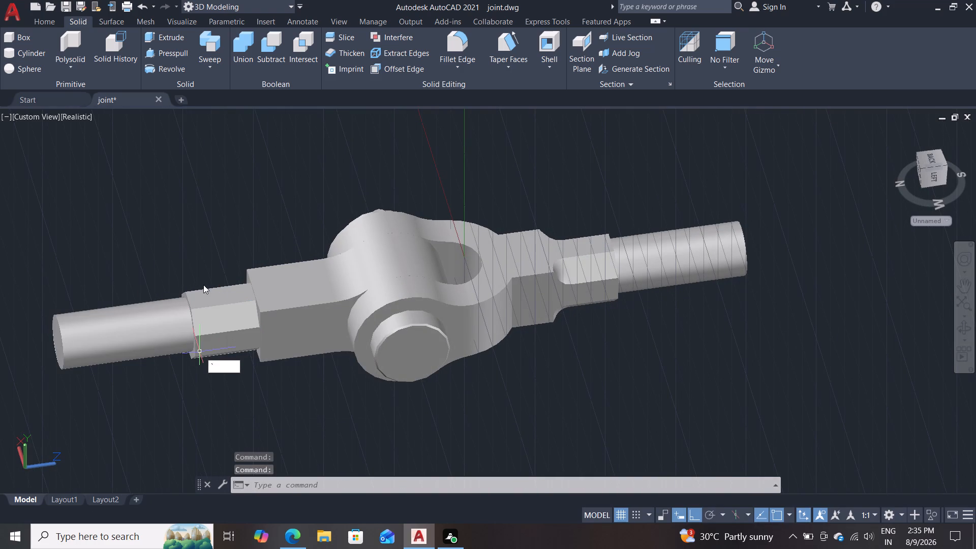
key("Escape")
key("Escape")
left_click_drag(228, 261, 169, 362)
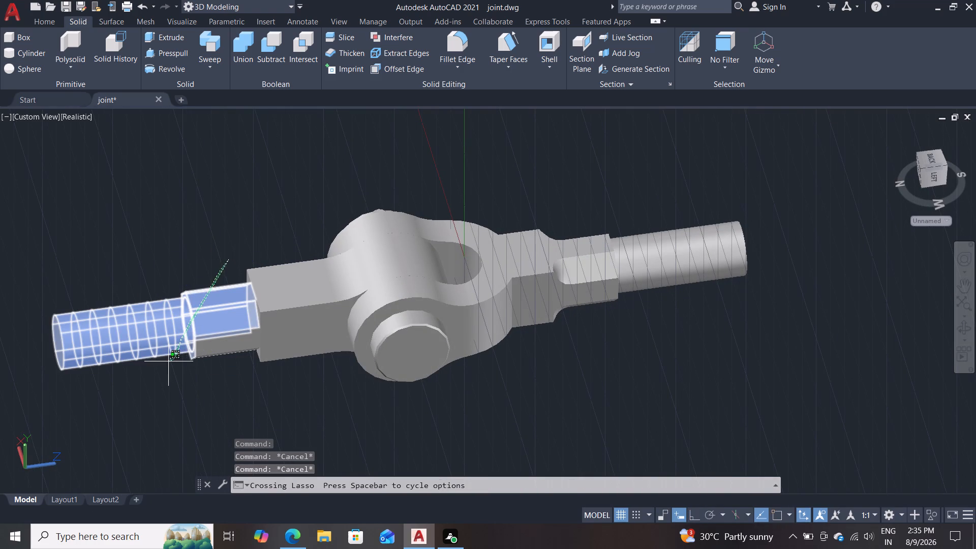
left_click_drag(169, 362, 213, 344)
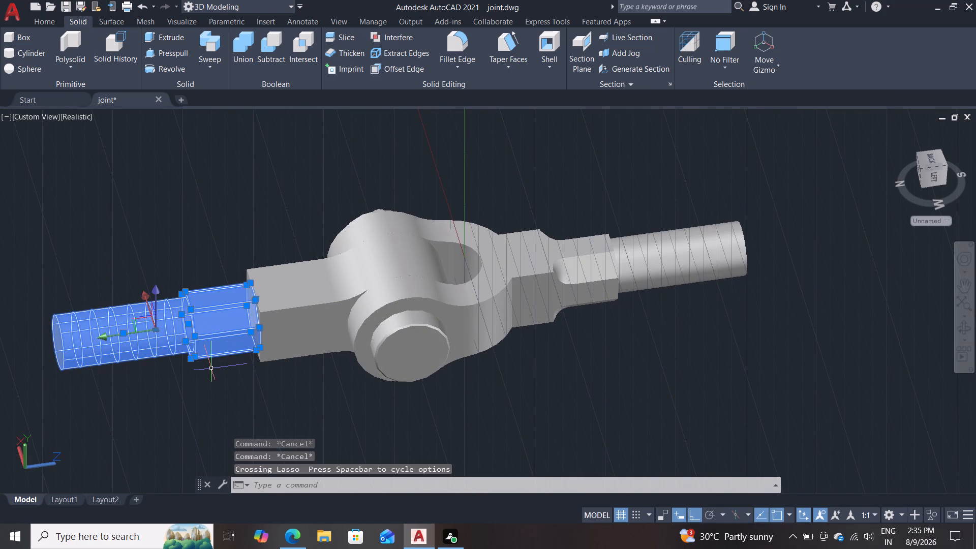
key("Delete")
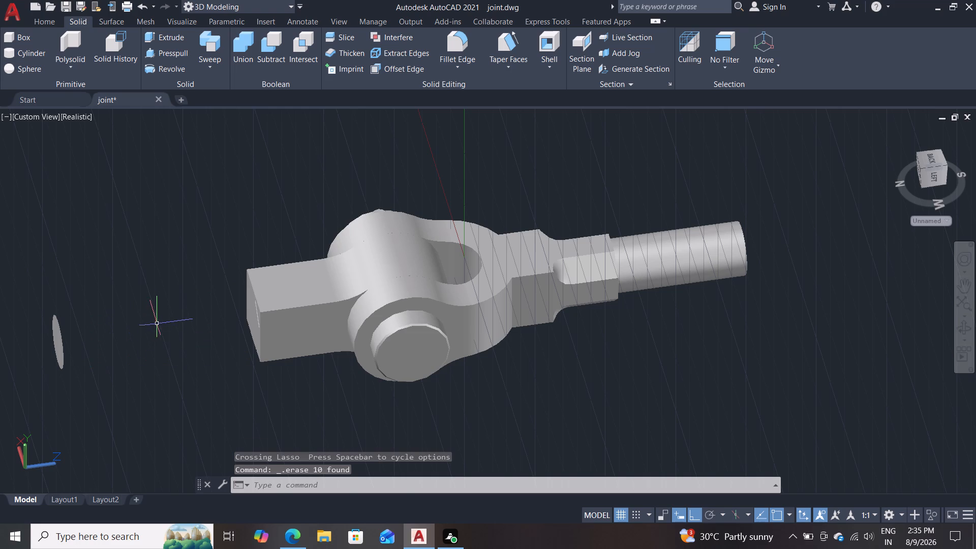
left_click_drag(145, 299, 51, 362)
triple_click(49, 366)
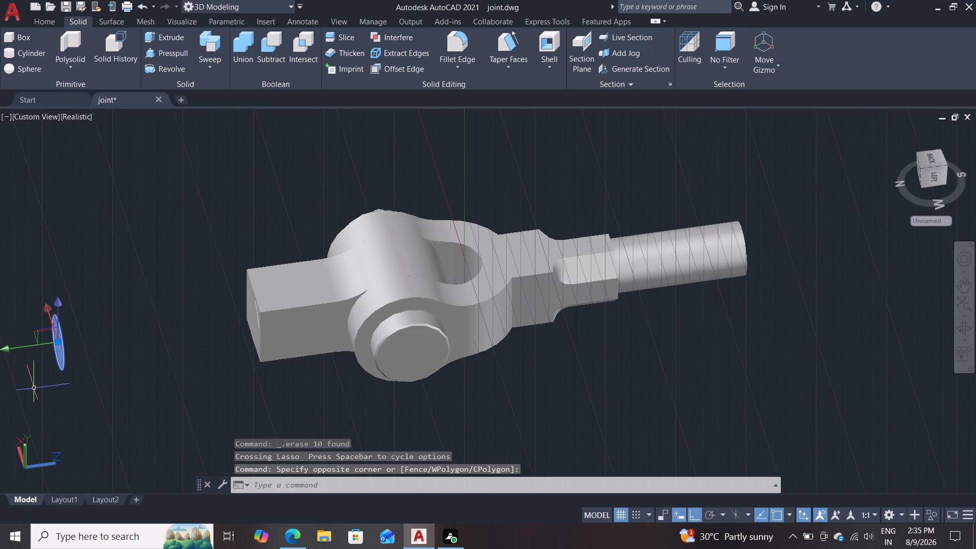
key("Delete")
Delete the leftover triangular face at the upper corner of the eye rod's square end.
middle_click_drag(84, 433, 120, 394, "shift")
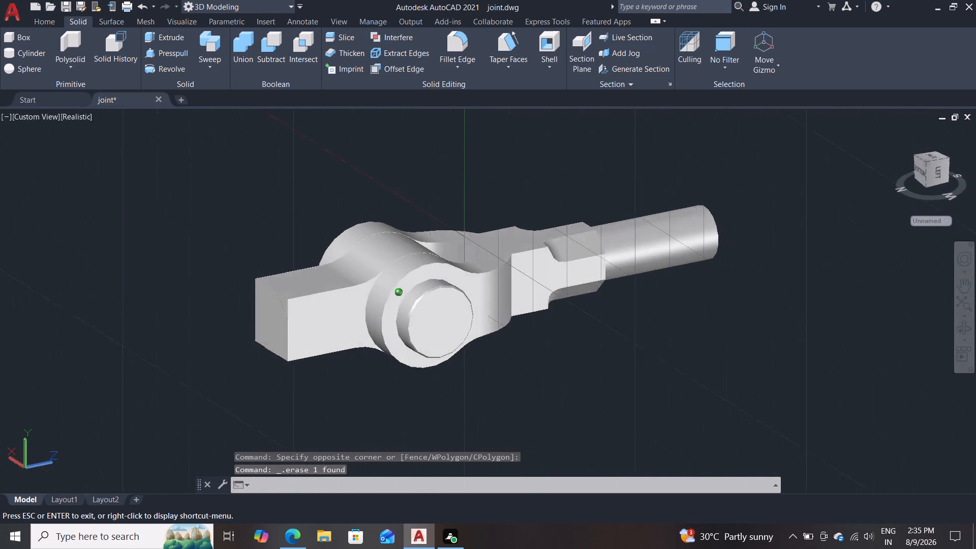
middle_click_drag(120, 394, 237, 437, "shift")
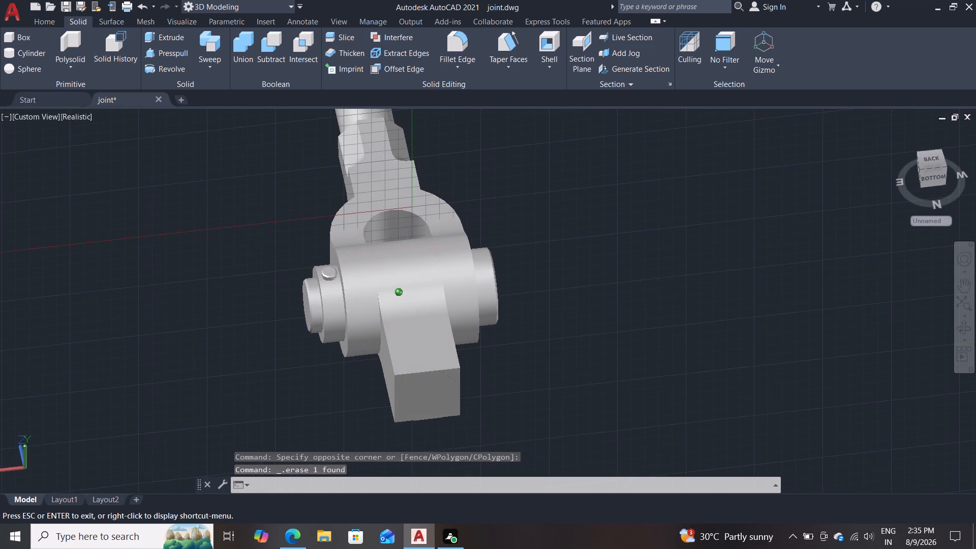
middle_click_drag(237, 437, 219, 368, "shift")
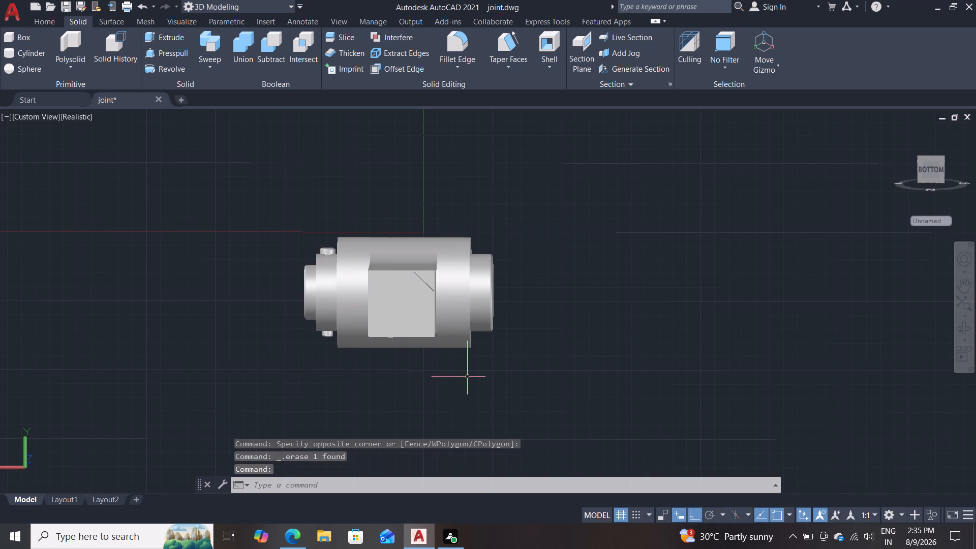
middle_click_drag(465, 377, 335, 404, "shift")
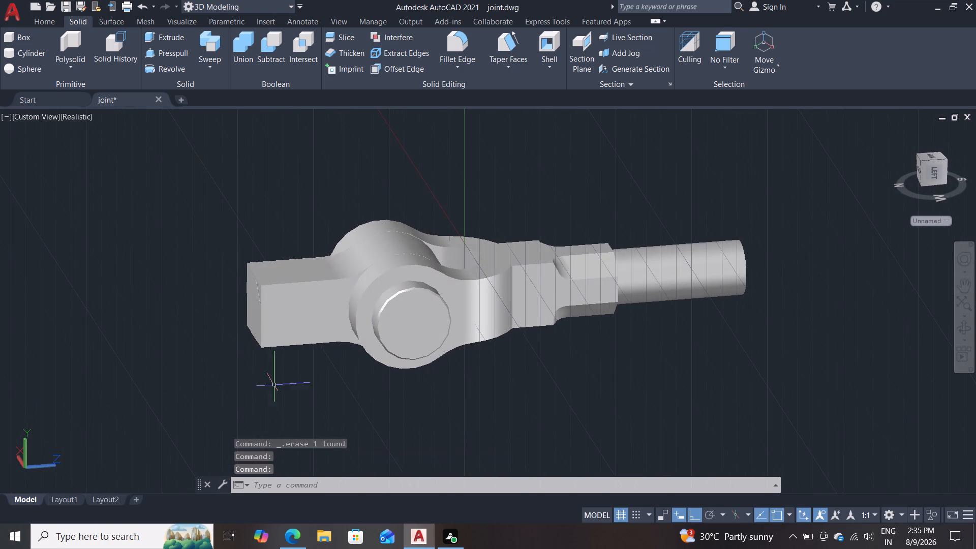
scroll(266, 380, "up", 1)
middle_click_drag(245, 371, 415, 333, "shift")
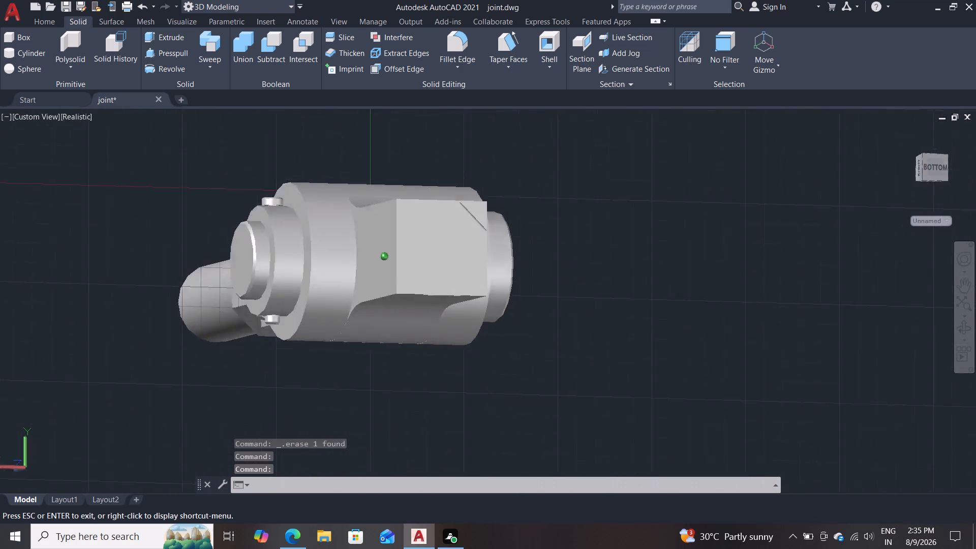
middle_click_drag(415, 333, 423, 412, "shift")
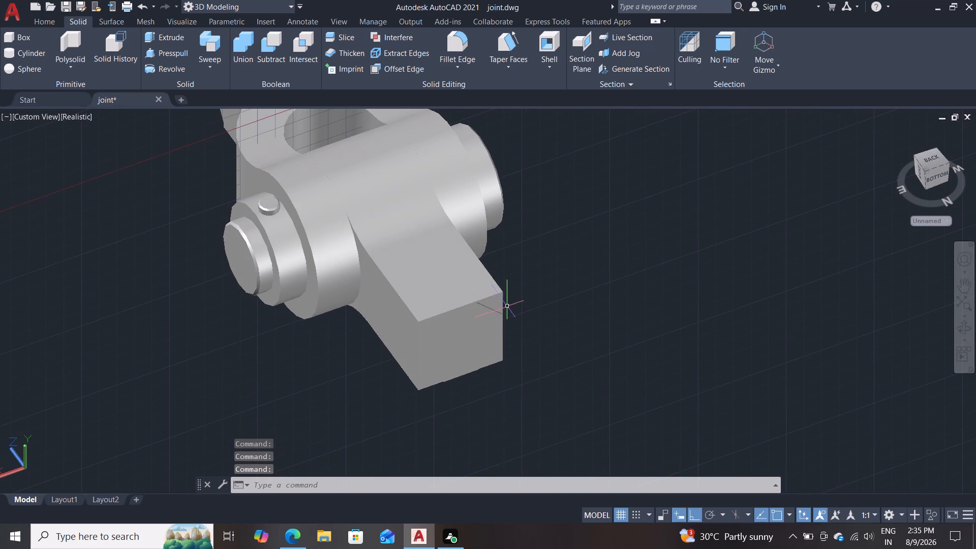
left_click(491, 310)
key("Delete")
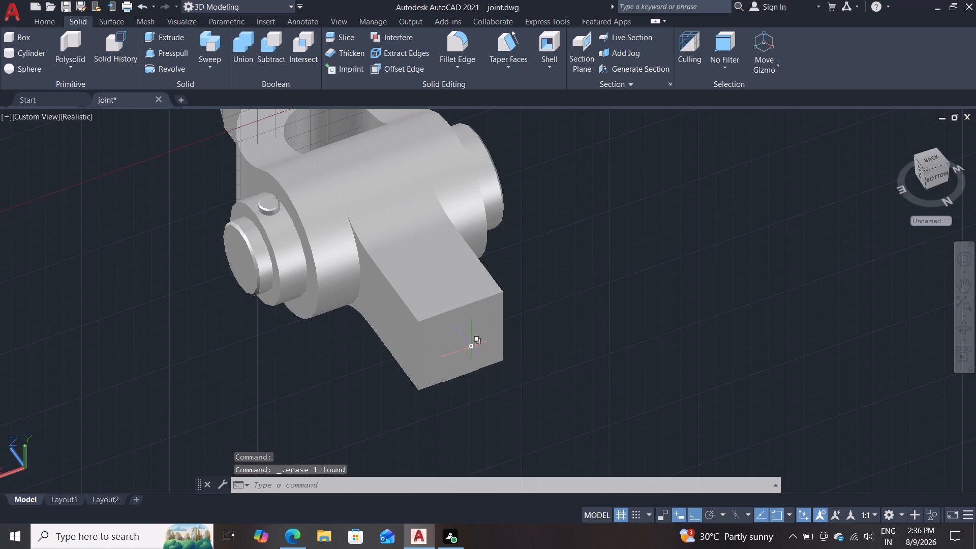
Explode the fork solid into separate faces and surfaces.
middle_click_drag(597, 322, 586, 329, "shift")
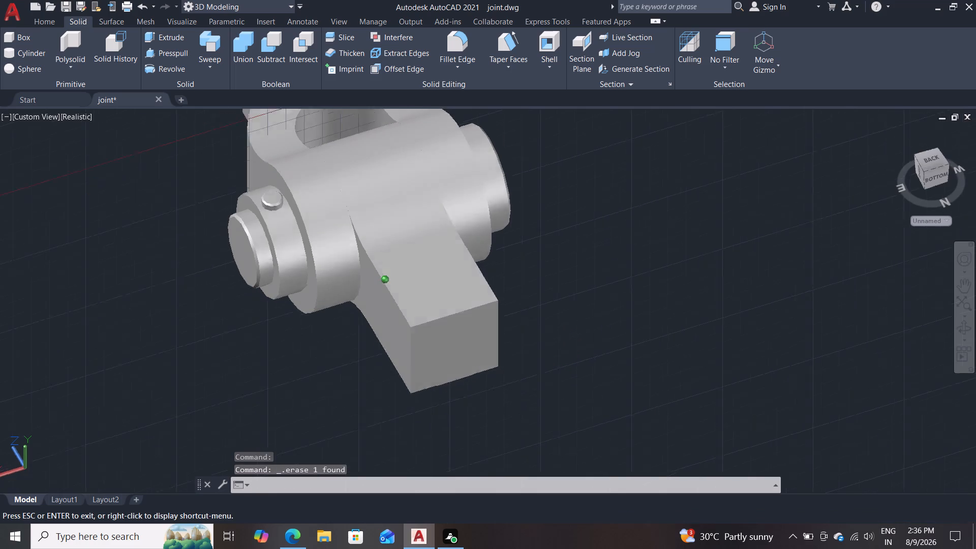
middle_click_drag(586, 329, 403, 329, "shift")
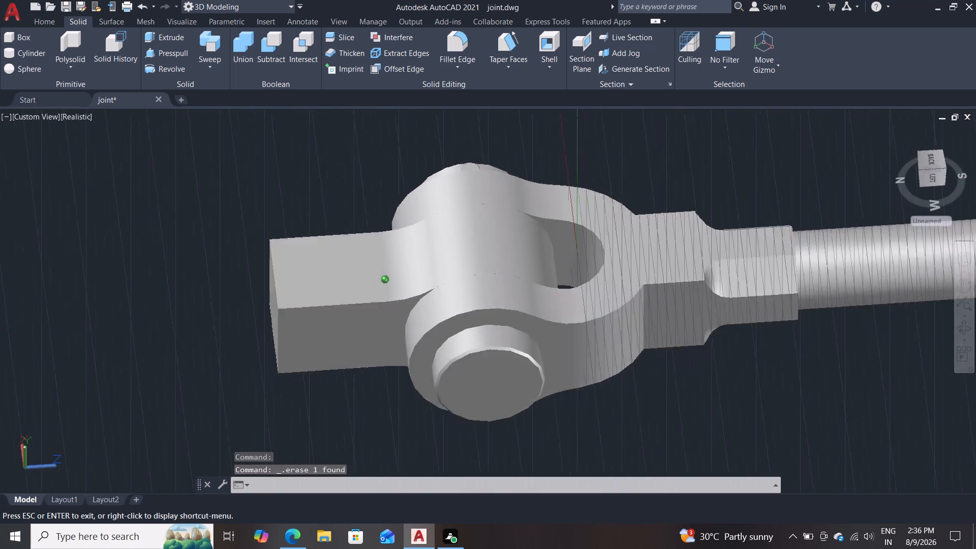
middle_click_drag(403, 329, 391, 348, "shift")
scroll(384, 312, "down", 1)
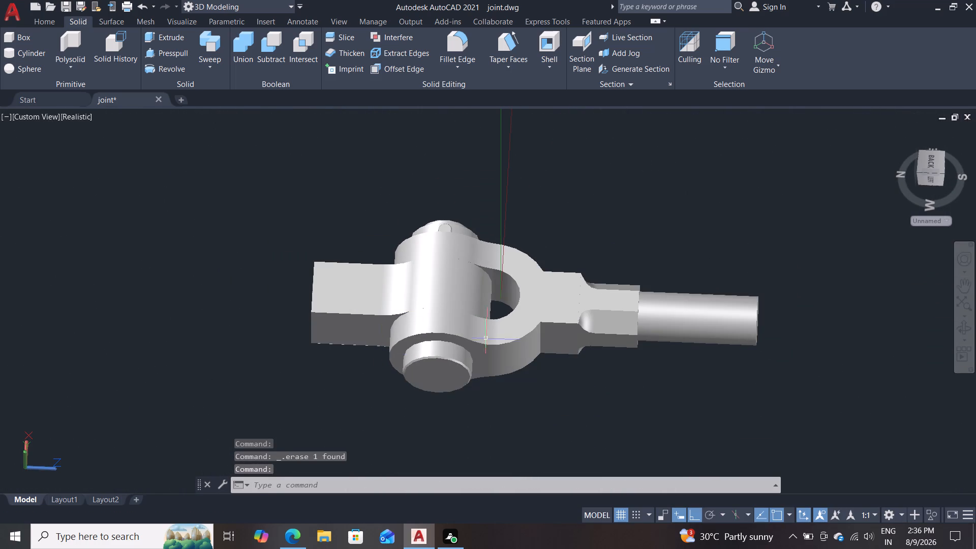
left_click(591, 328)
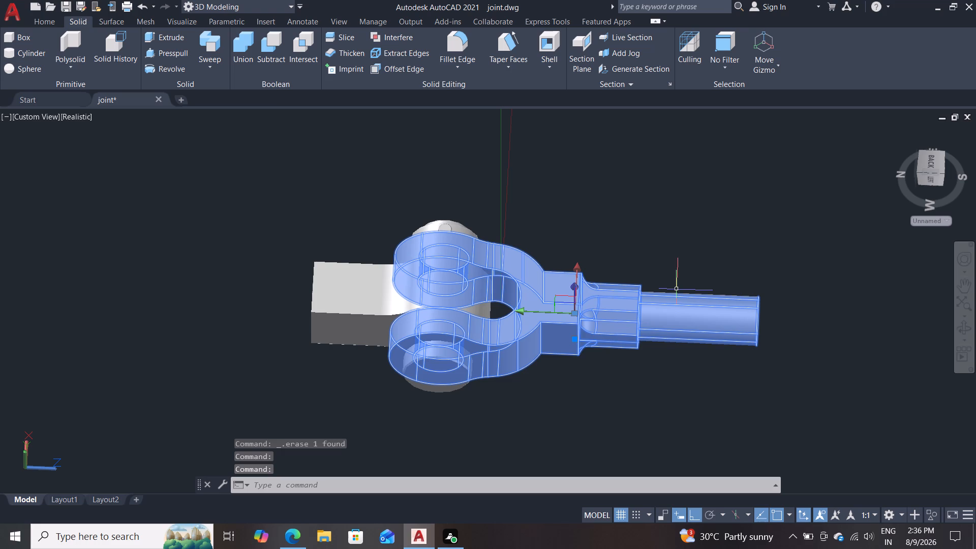
key("x")
key("Return")
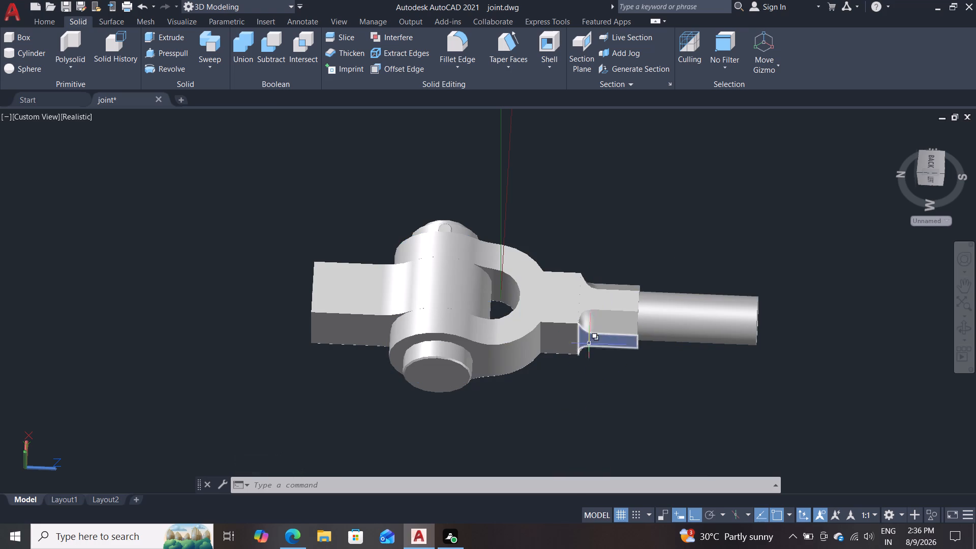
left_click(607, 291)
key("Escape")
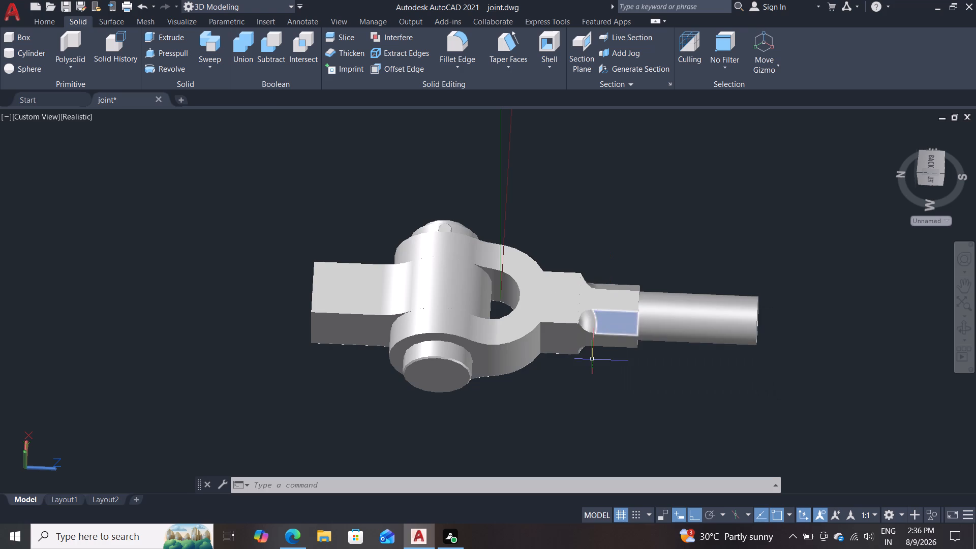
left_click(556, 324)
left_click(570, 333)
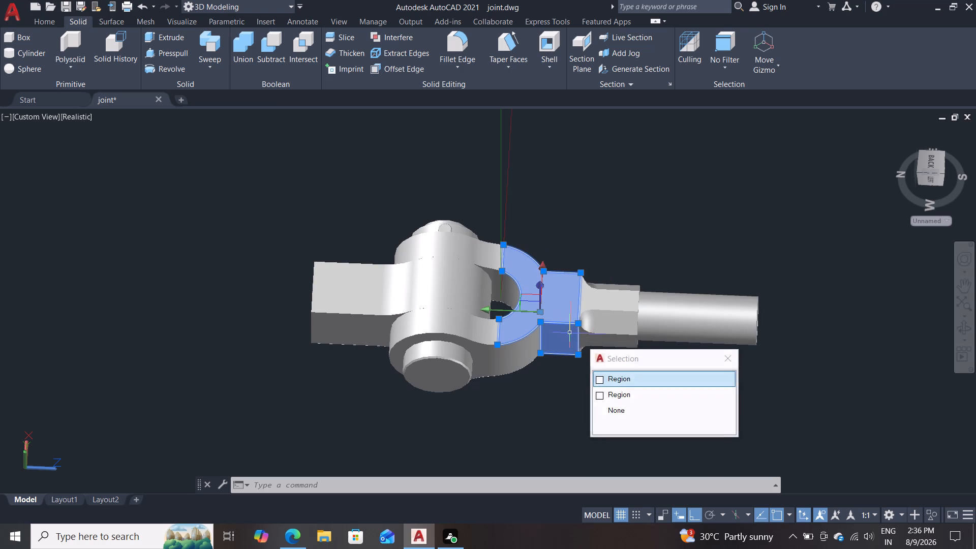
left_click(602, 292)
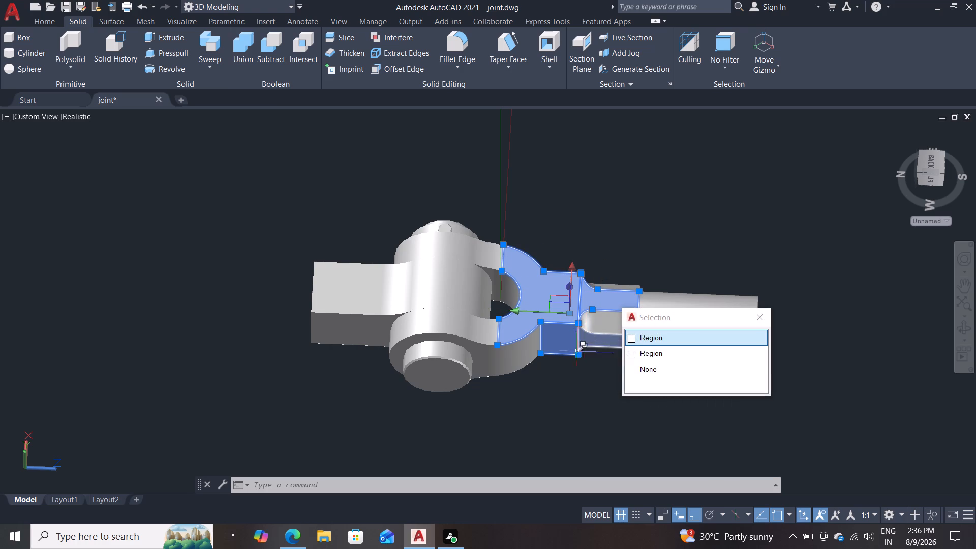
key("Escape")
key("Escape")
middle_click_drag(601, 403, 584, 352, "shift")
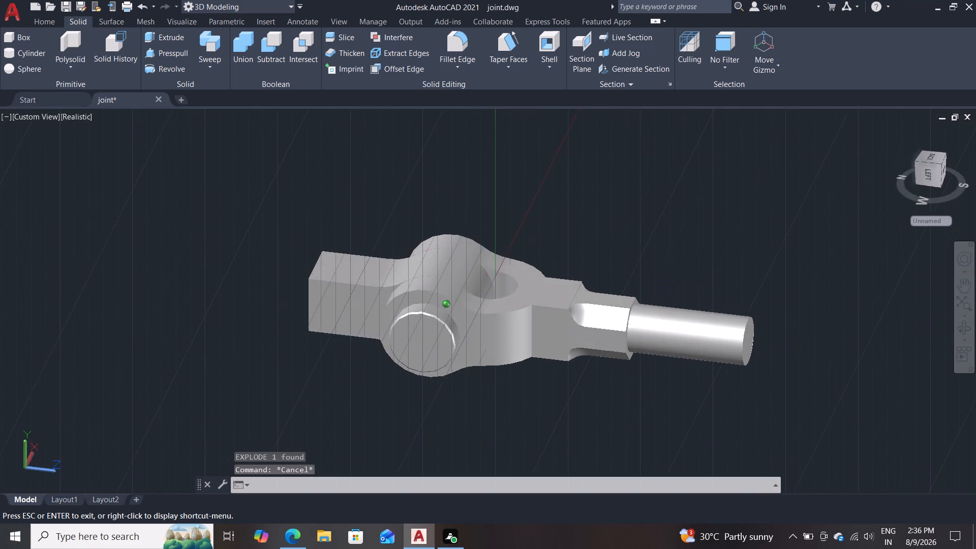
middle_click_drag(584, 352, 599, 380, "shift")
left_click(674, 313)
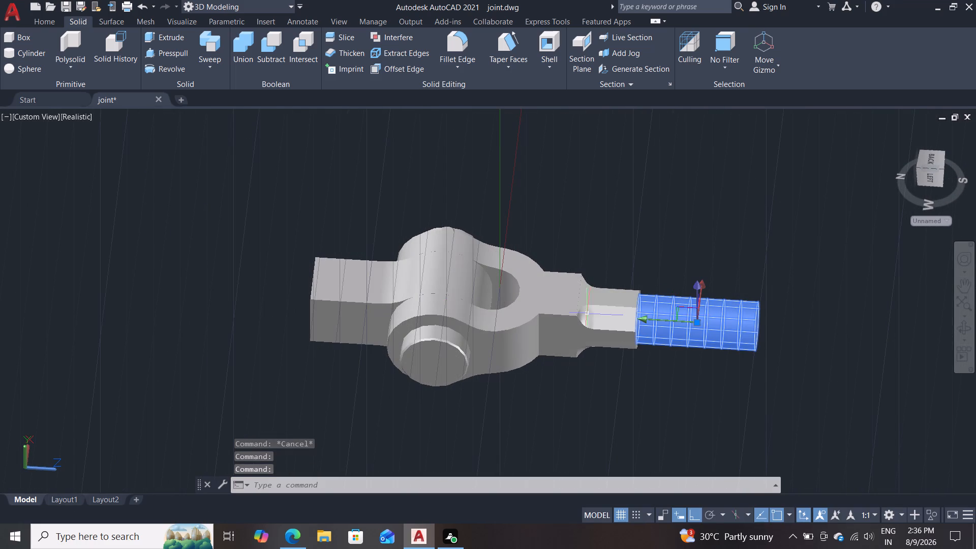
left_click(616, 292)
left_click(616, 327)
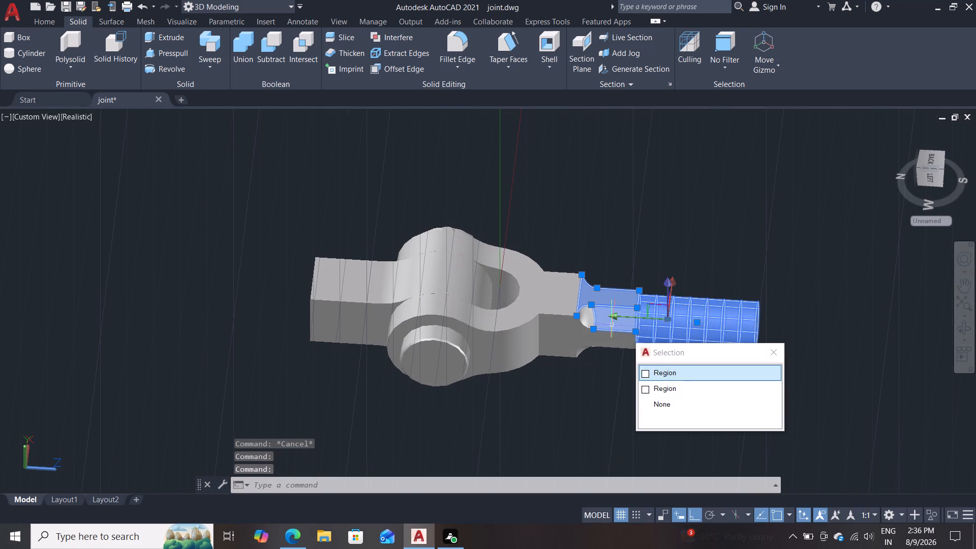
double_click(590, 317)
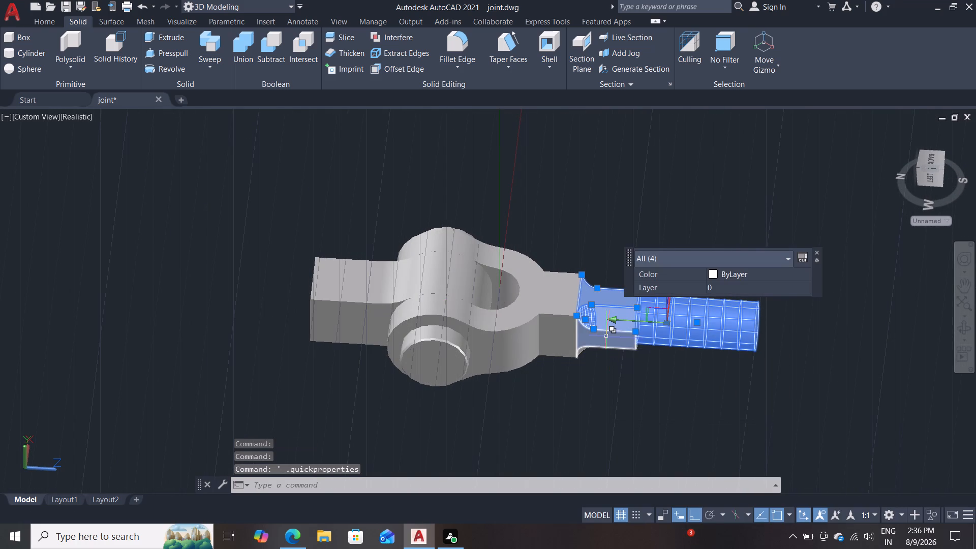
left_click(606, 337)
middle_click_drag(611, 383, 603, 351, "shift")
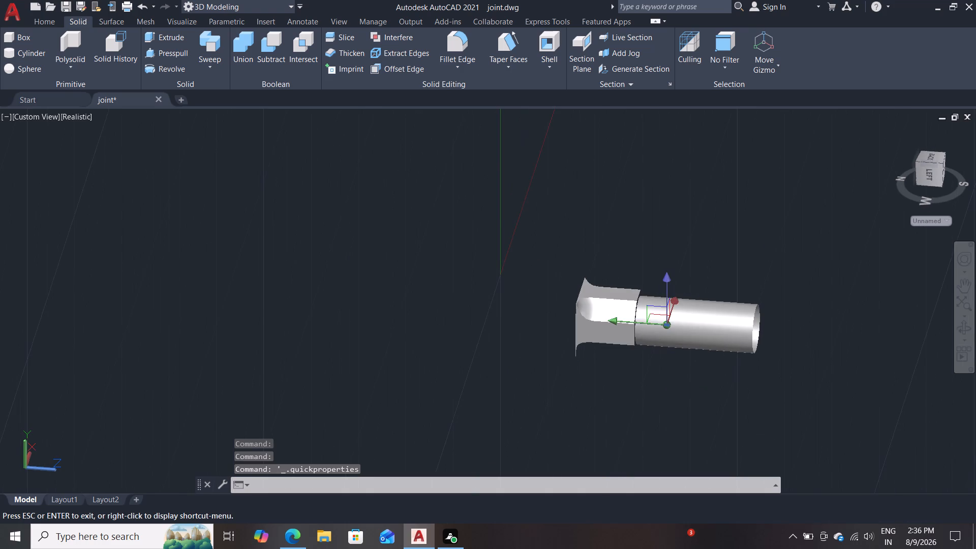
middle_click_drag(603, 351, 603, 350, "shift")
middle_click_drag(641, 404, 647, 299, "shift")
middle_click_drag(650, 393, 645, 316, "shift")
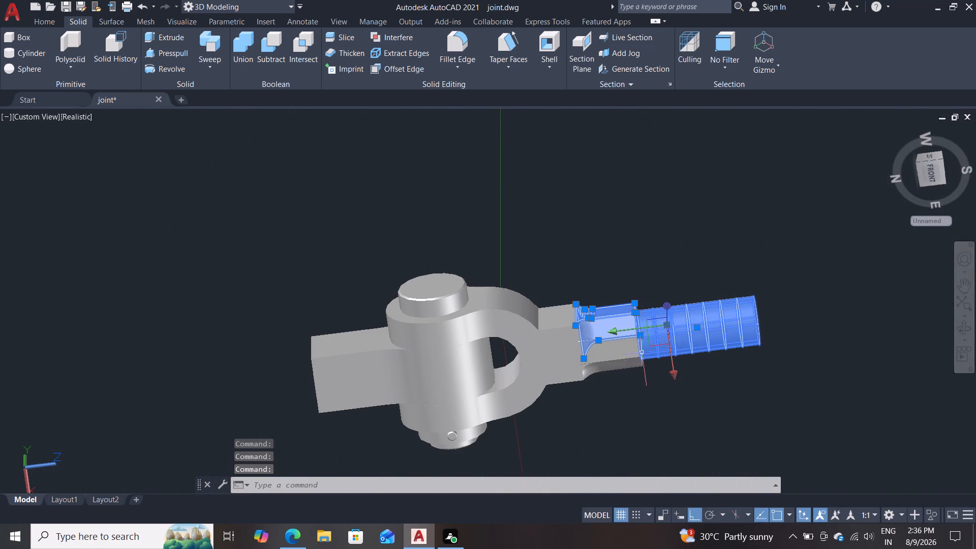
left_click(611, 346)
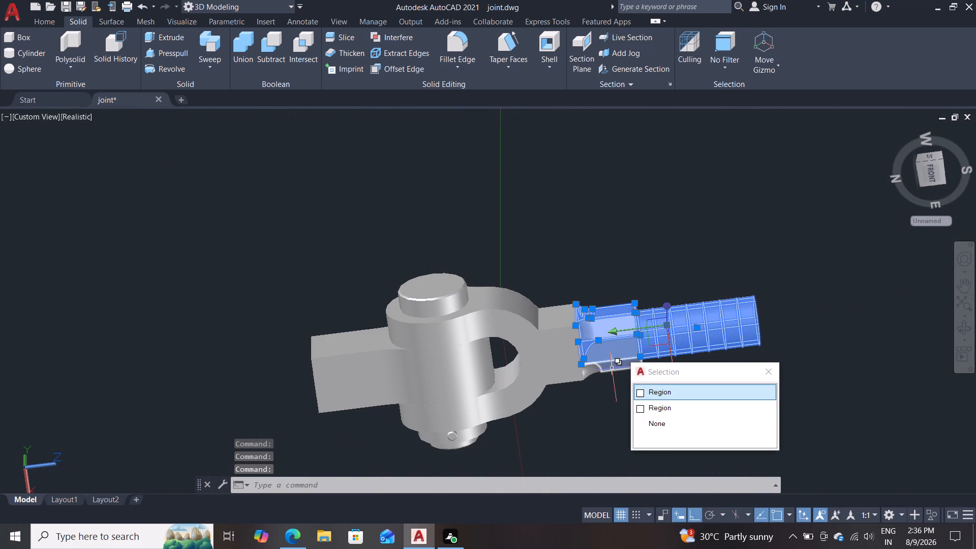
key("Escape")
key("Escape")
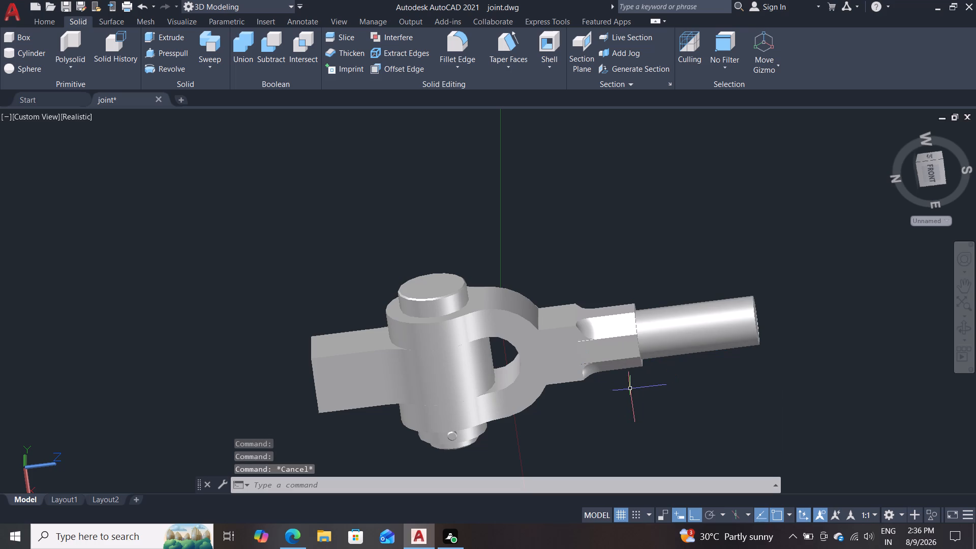
Select the fork's octagonal collar faces, corner fillet surfaces and ring-shaped end face together, leaving the cylindrical shank out of the selection.
left_click(602, 319)
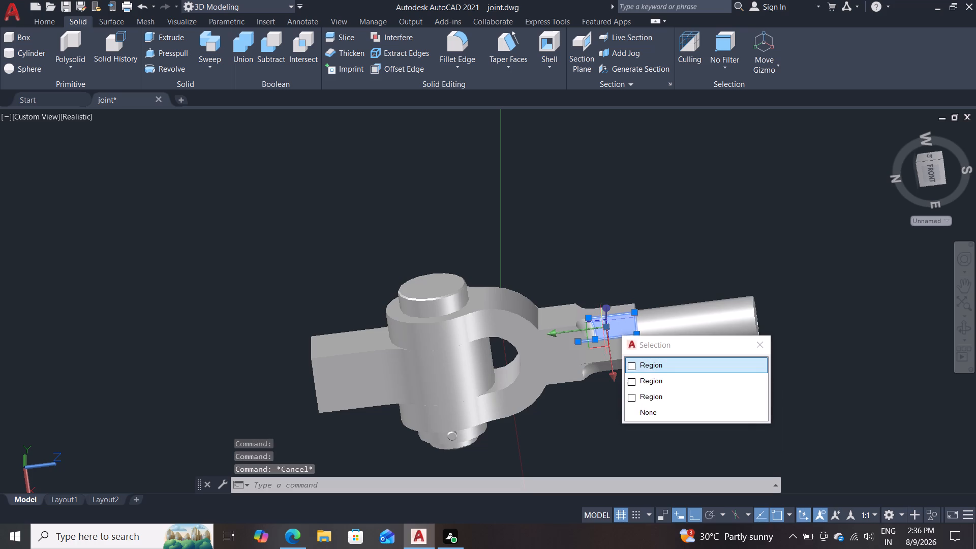
left_click(583, 325)
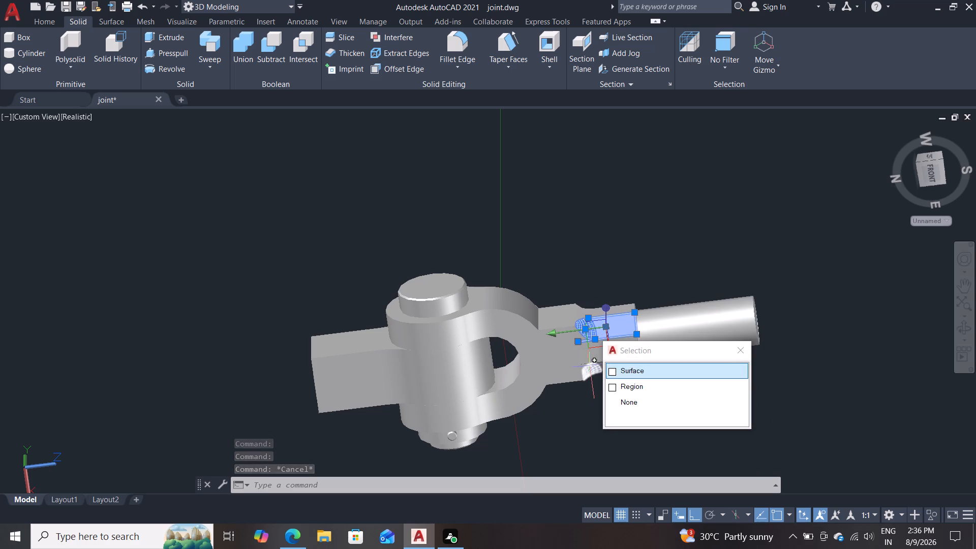
left_click(592, 352)
left_click(590, 371)
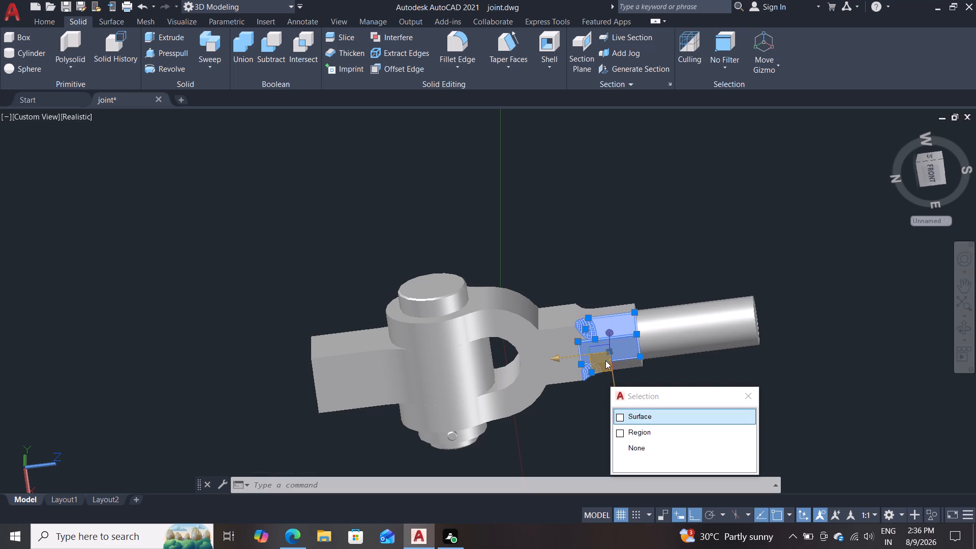
left_click(615, 363)
middle_click_drag(612, 412, 613, 298, "shift")
middle_click(613, 298, "shift")
middle_click_drag(603, 410, 612, 438, "shift")
middle_click_drag(611, 280, 616, 362, "shift")
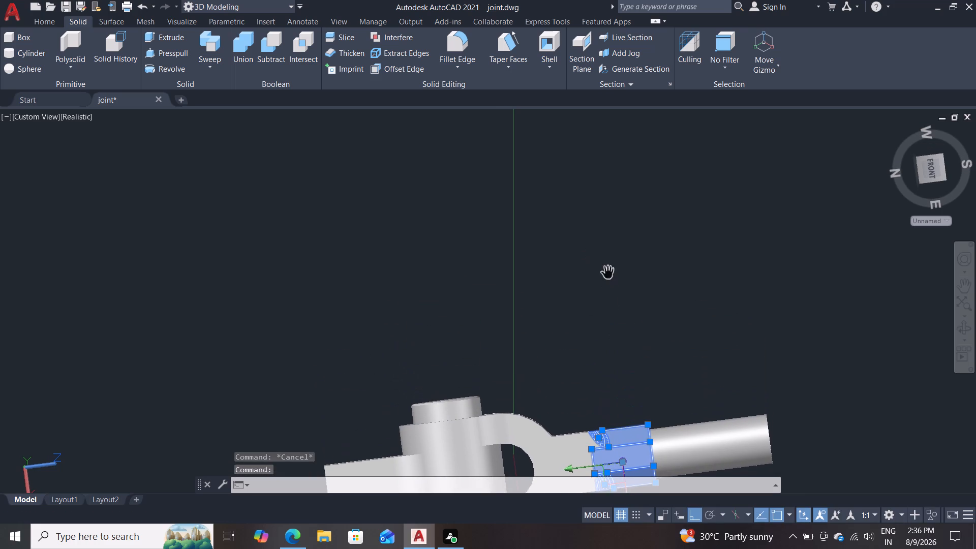
scroll(617, 277, "down", 1, "shift")
middle_click_drag(617, 277, 628, 357, "shift")
scroll(591, 265, "down", 1)
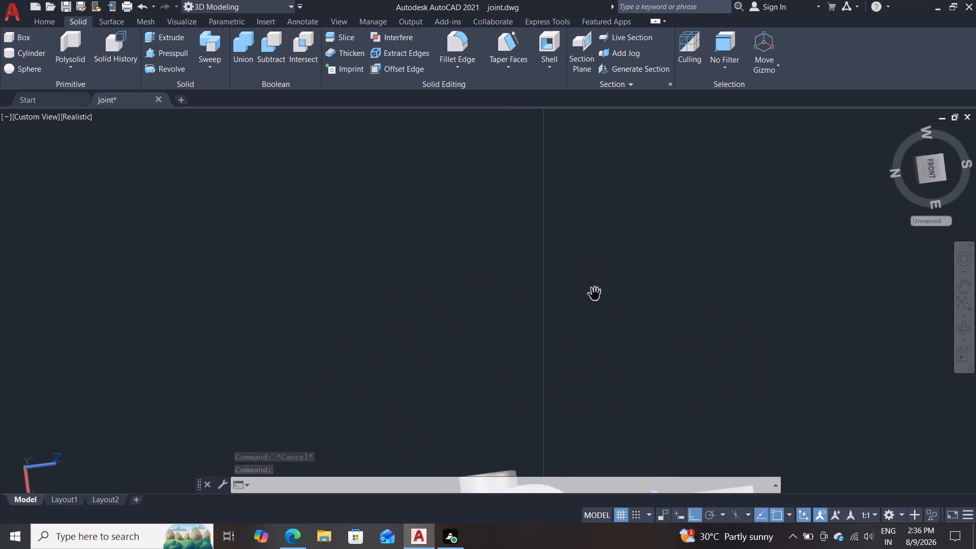
key("Escape")
scroll(611, 336, "down", 4)
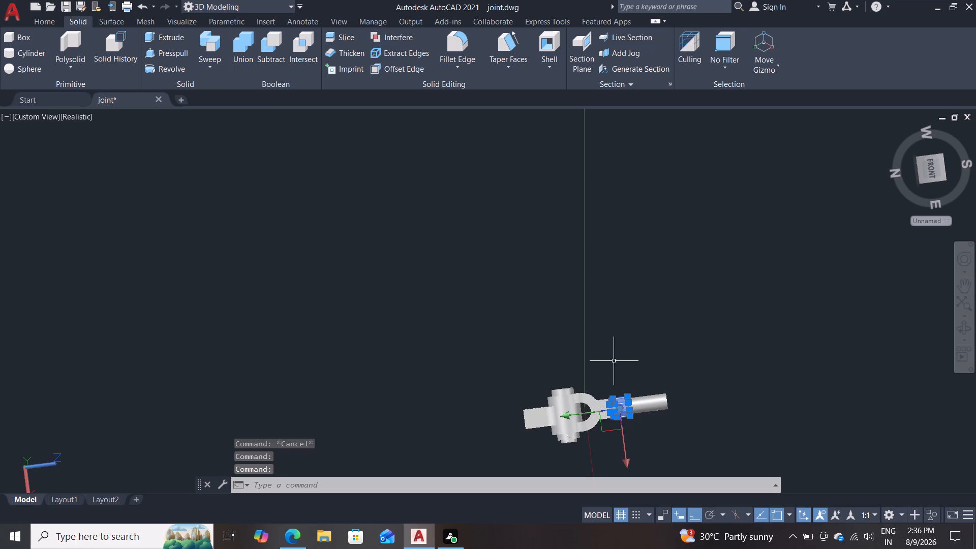
middle_click_drag(623, 356, 628, 449, "shift")
scroll(639, 406, "up", 2)
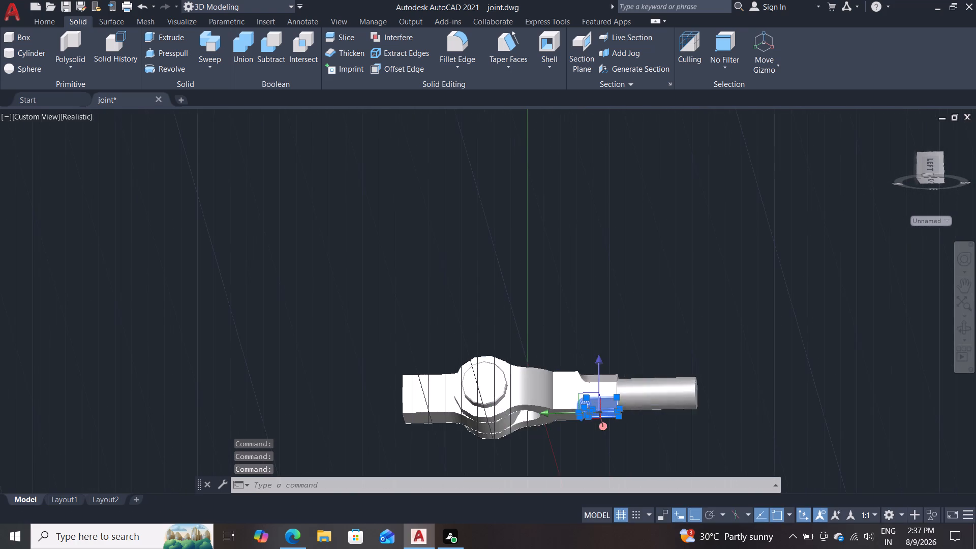
scroll(639, 401, "up", 2)
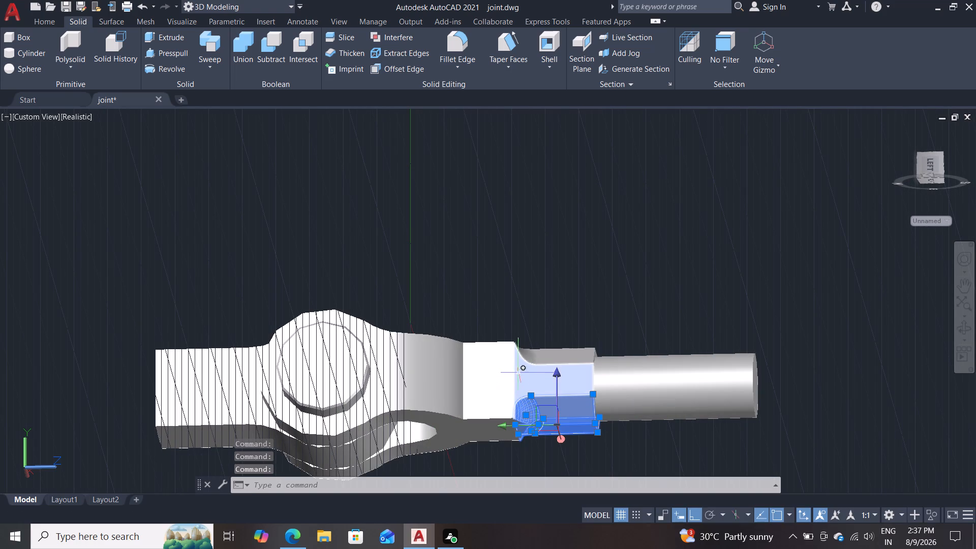
left_click(530, 373)
left_click(552, 356)
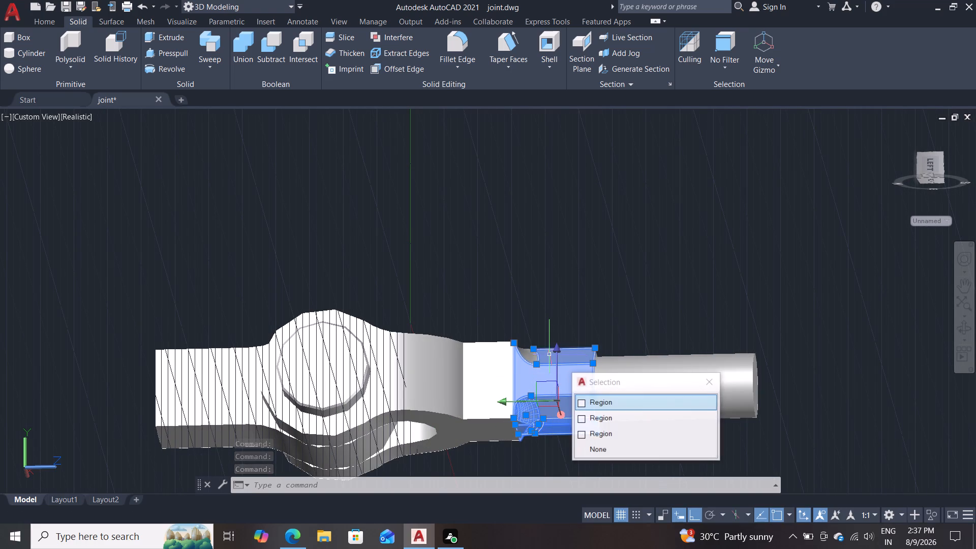
left_click(532, 358)
middle_click_drag(576, 324, 579, 385, "shift")
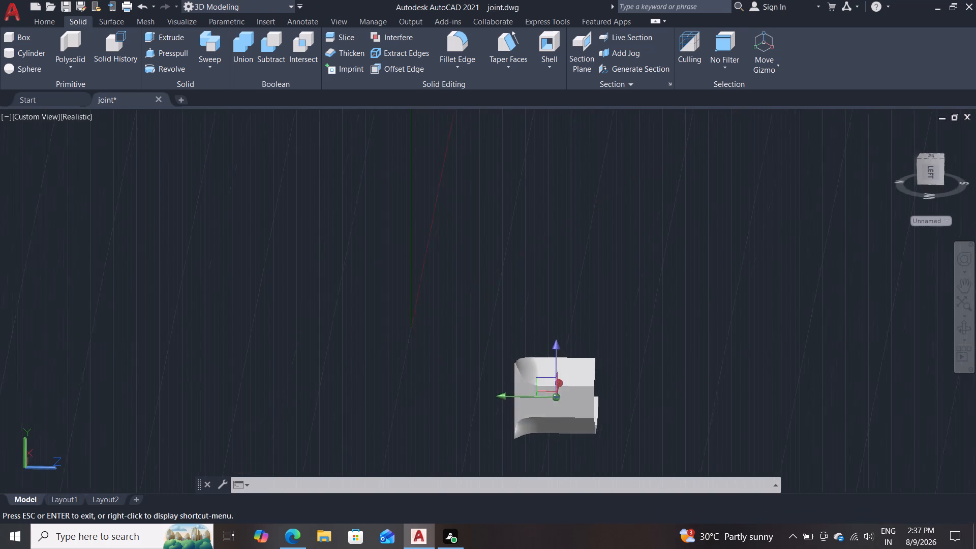
middle_click_drag(579, 385, 583, 408, "shift")
left_click(542, 355)
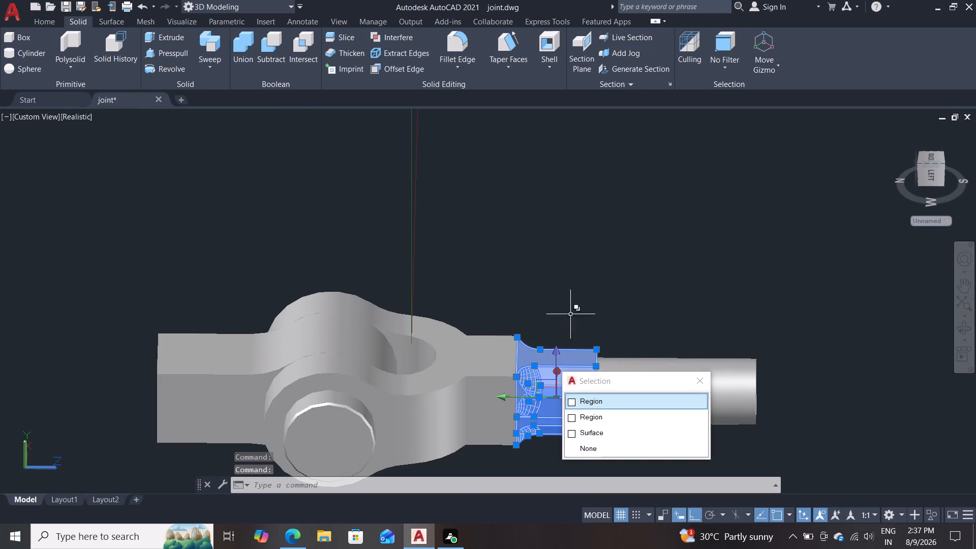
middle_click_drag(572, 312, 582, 395, "shift")
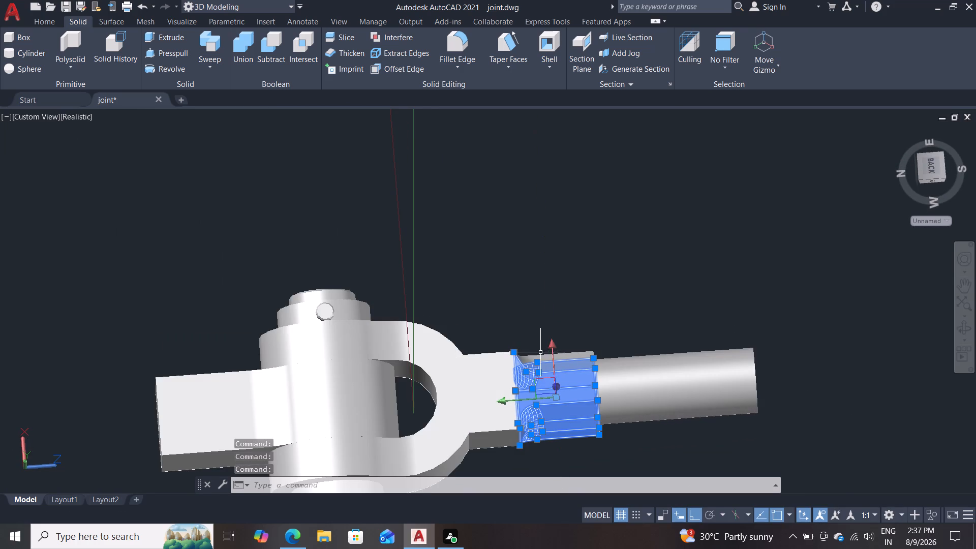
double_click(549, 354)
left_click(529, 362)
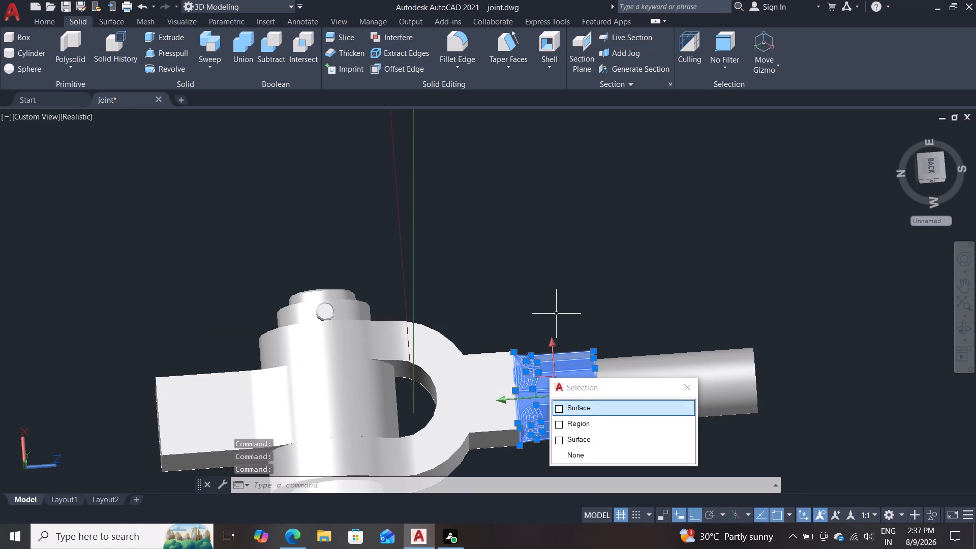
middle_click_drag(563, 305, 564, 426, "shift")
middle_click_drag(561, 253, 565, 299, "shift")
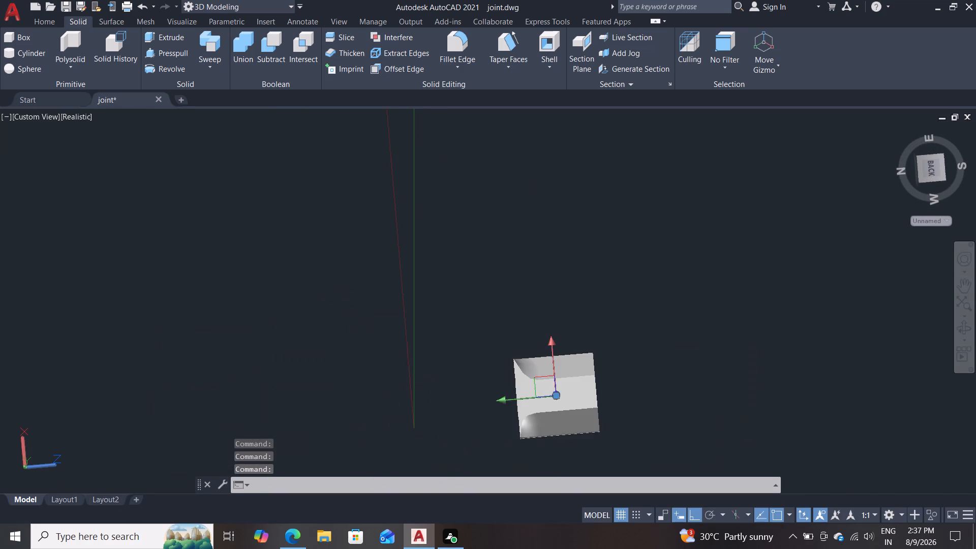
middle_click_drag(565, 299, 566, 370, "shift")
middle_click_drag(567, 300, 554, 192, "shift")
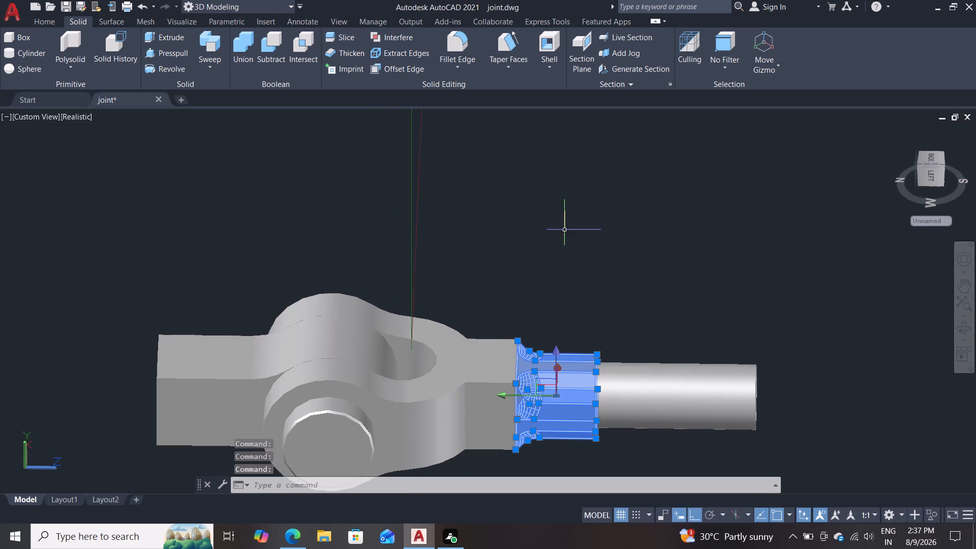
middle_click_drag(575, 263, 517, 203, "shift")
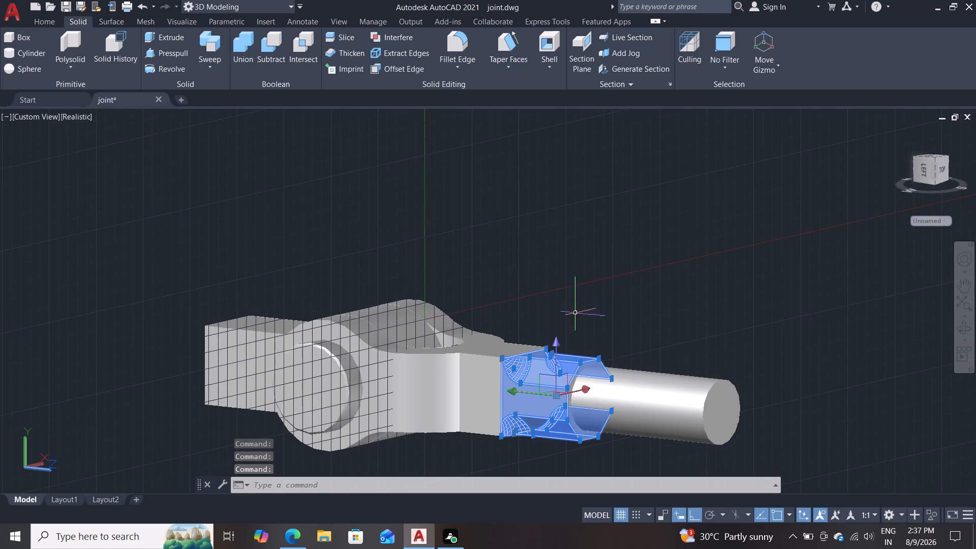
double_click(571, 401)
middle_click_drag(563, 291, 515, 253, "shift")
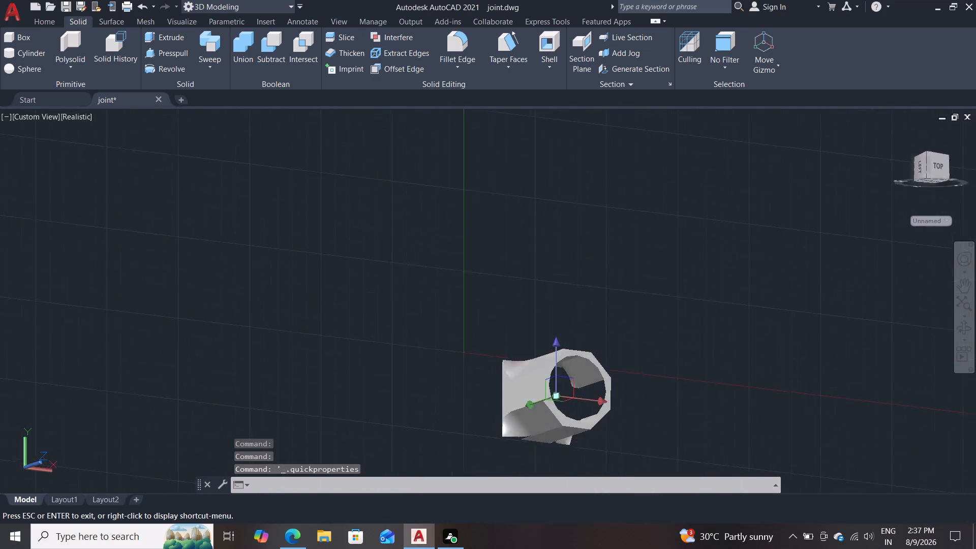
middle_click_drag(515, 253, 363, 276, "shift")
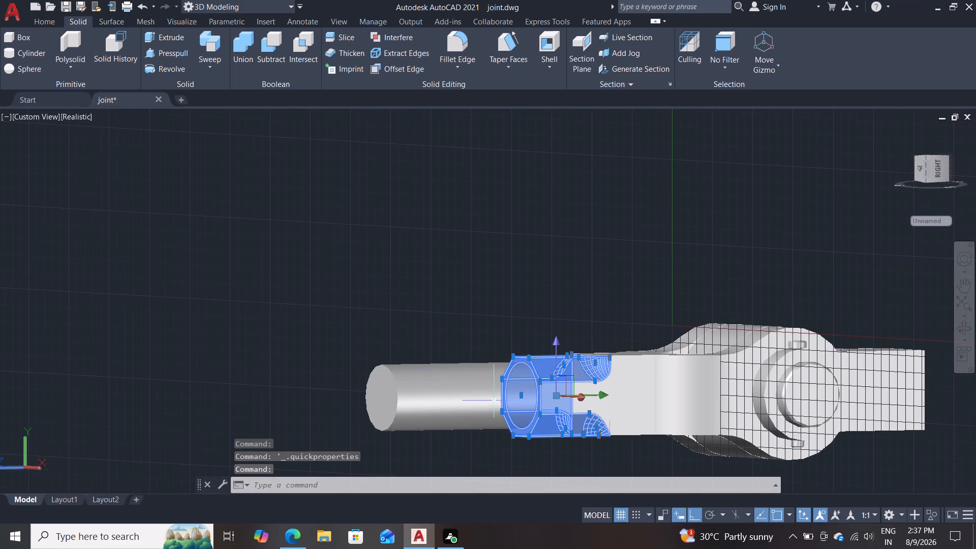
double_click(588, 402)
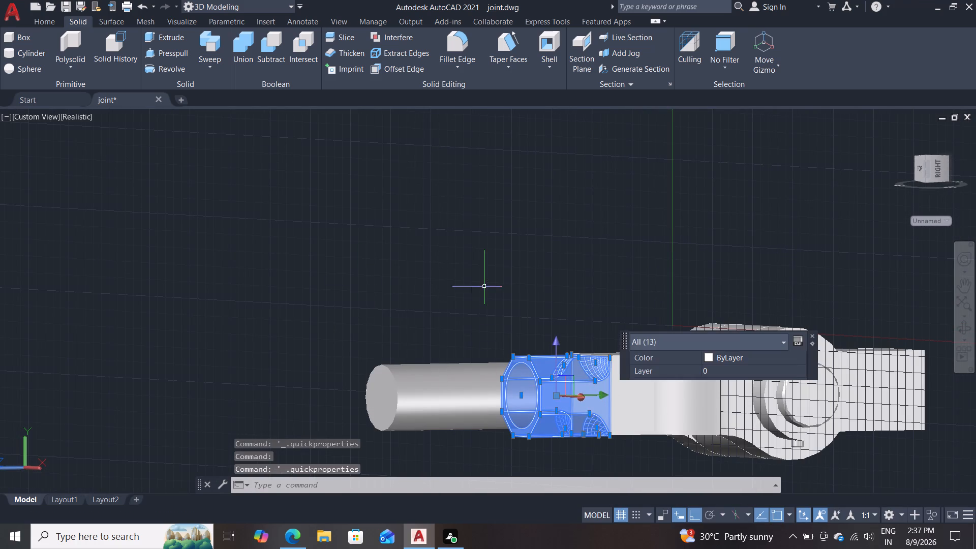
middle_click_drag(484, 286, 341, 331, "shift")
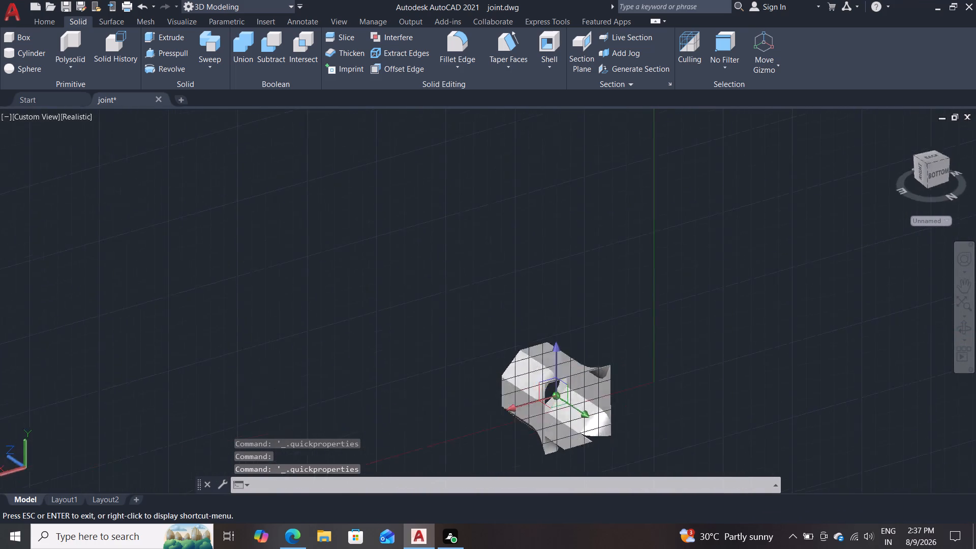
middle_click_drag(341, 331, 371, 351, "shift")
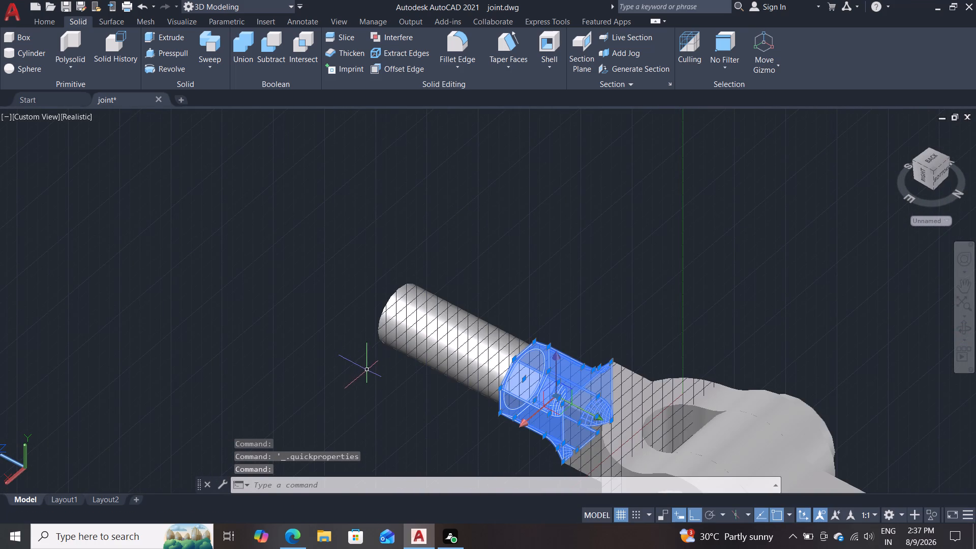
middle_click_drag(383, 418, 395, 345, "shift")
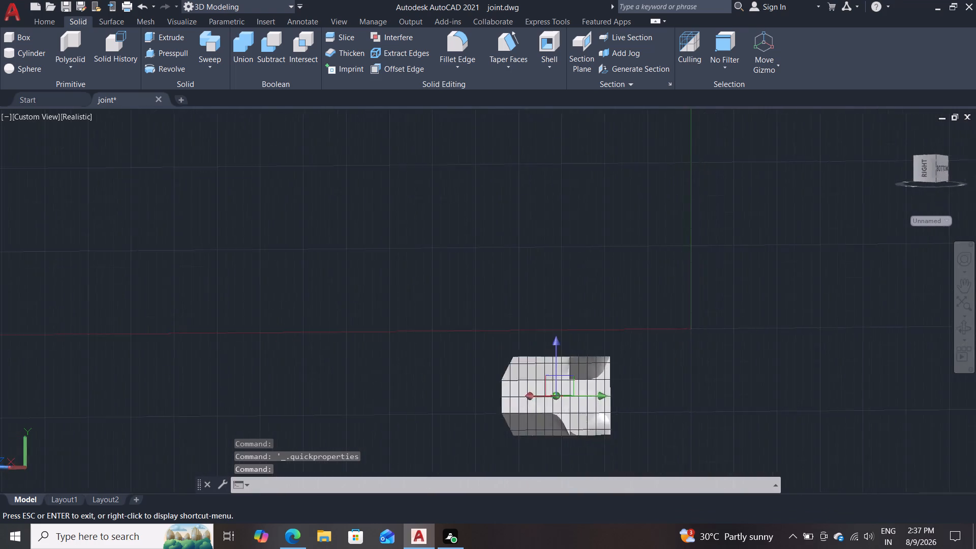
middle_click_drag(395, 345, 339, 345, "shift")
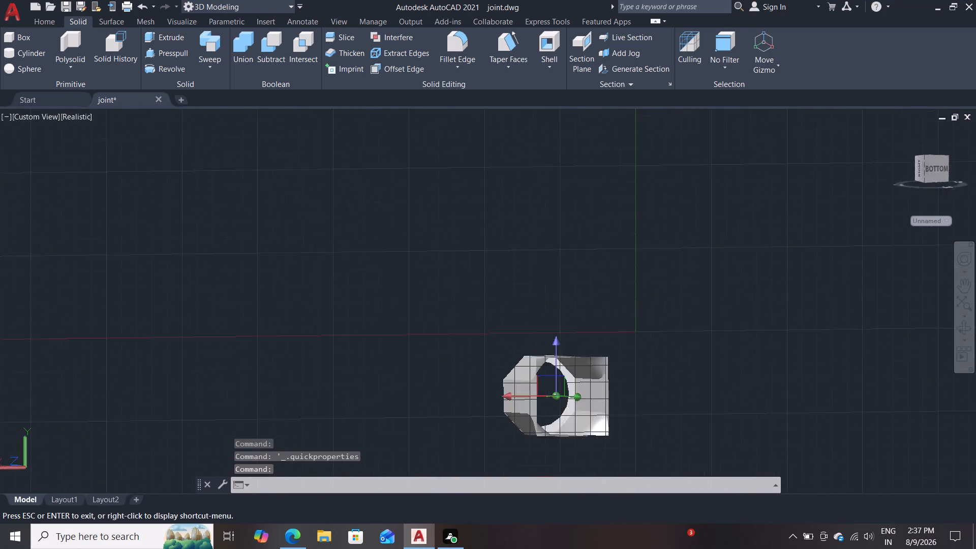
middle_click_drag(339, 345, 277, 391, "shift")
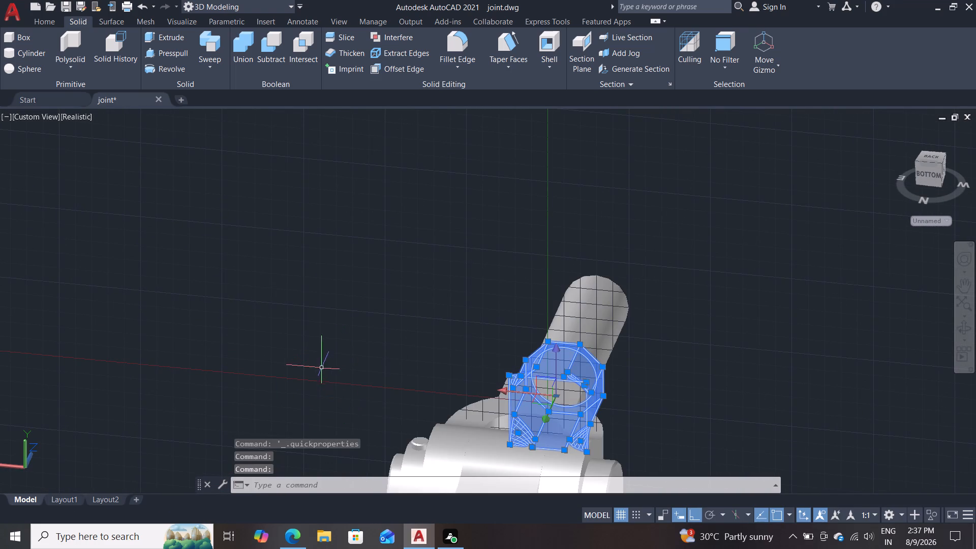
middle_click_drag(325, 367, 551, 181, "shift")
middle_click_drag(536, 351, 537, 315, "shift")
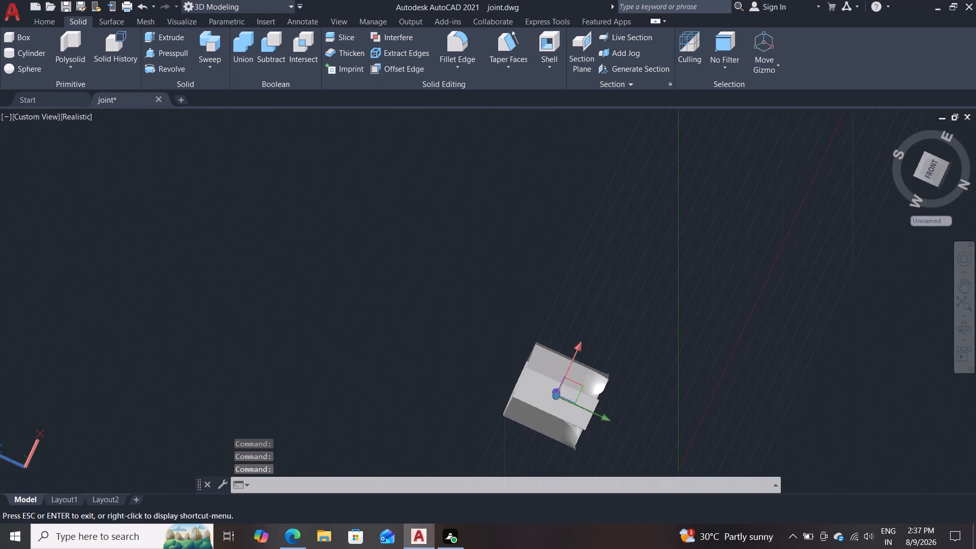
middle_click_drag(537, 315, 546, 288, "shift")
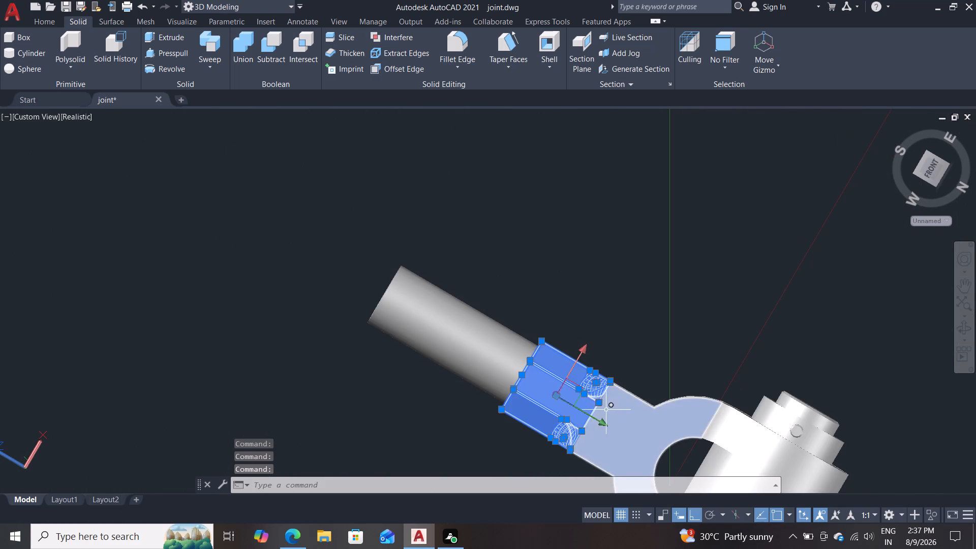
scroll(612, 412, "up", 3)
left_click(589, 388)
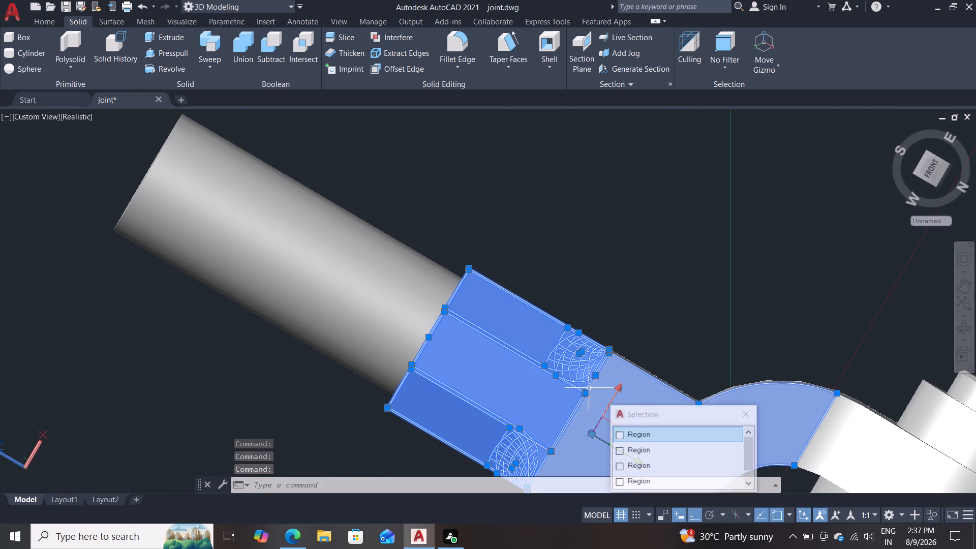
Examine the selected collar faces and corner fillets of the fork from several sides to check the selection.
key("Escape")
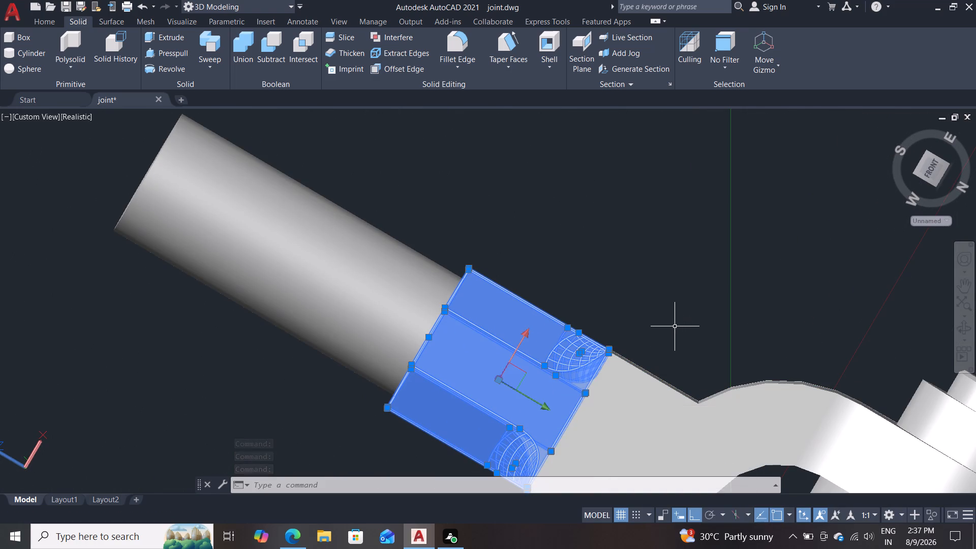
scroll(657, 343, "up", 3)
middle_click_drag(656, 339, 681, 237)
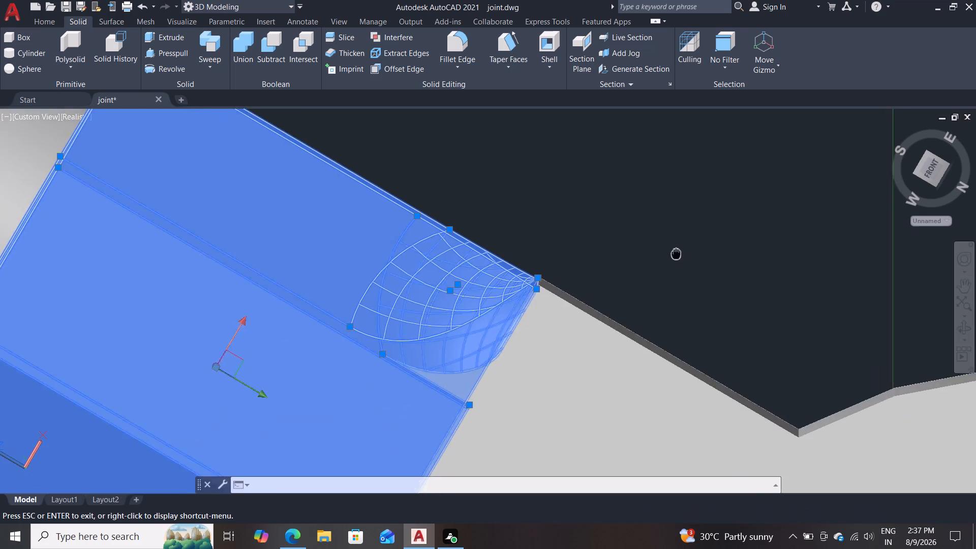
middle_click_drag(681, 237, 776, 136)
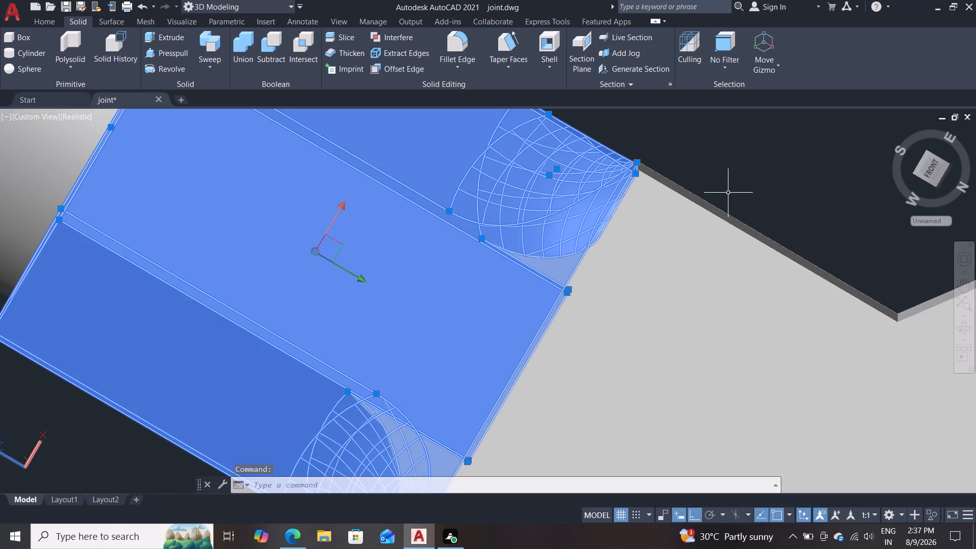
middle_click_drag(762, 166, 735, 350, "shift")
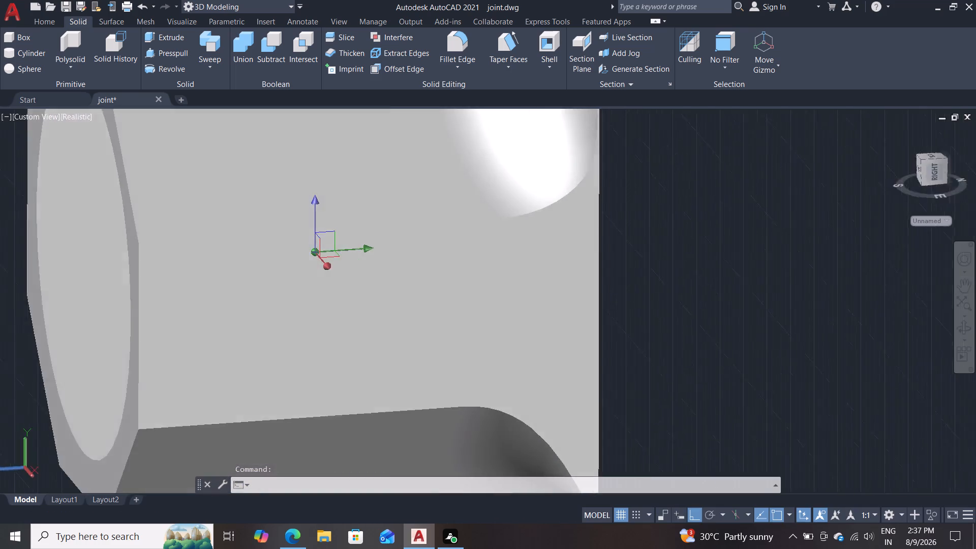
scroll(734, 297, "down", 3)
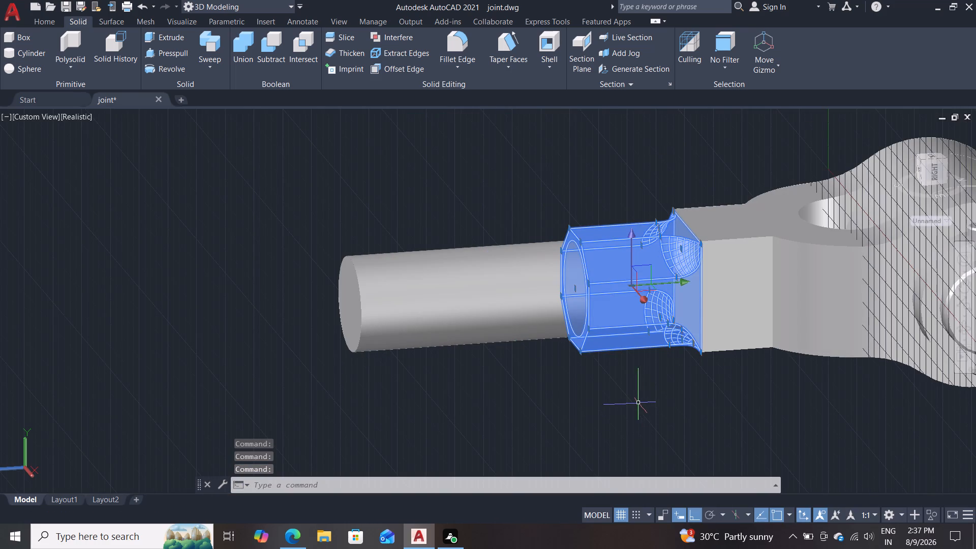
middle_click_drag(628, 399, 633, 314, "shift")
scroll(625, 327, "up", 1)
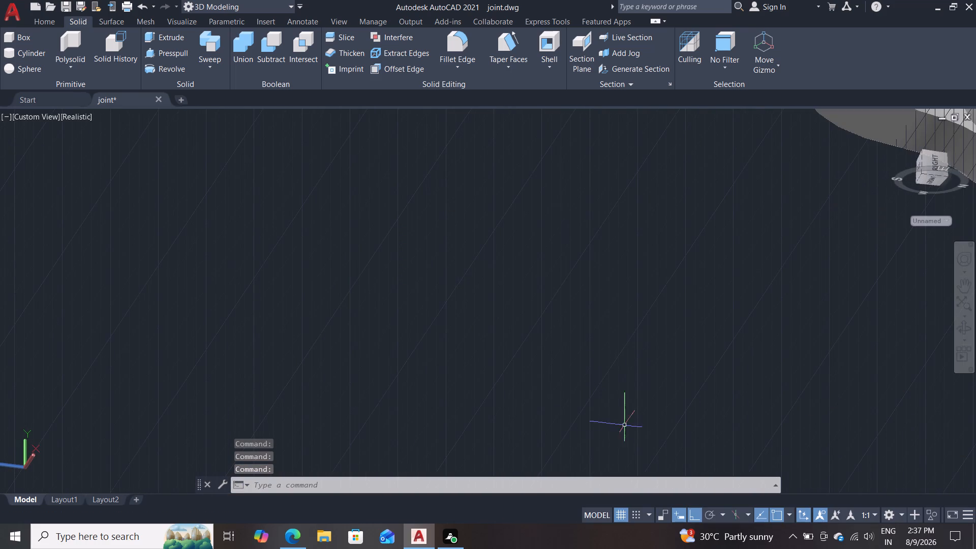
scroll(630, 360, "down", 3)
scroll(630, 312, "up", 2)
middle_click_drag(616, 322, 602, 338)
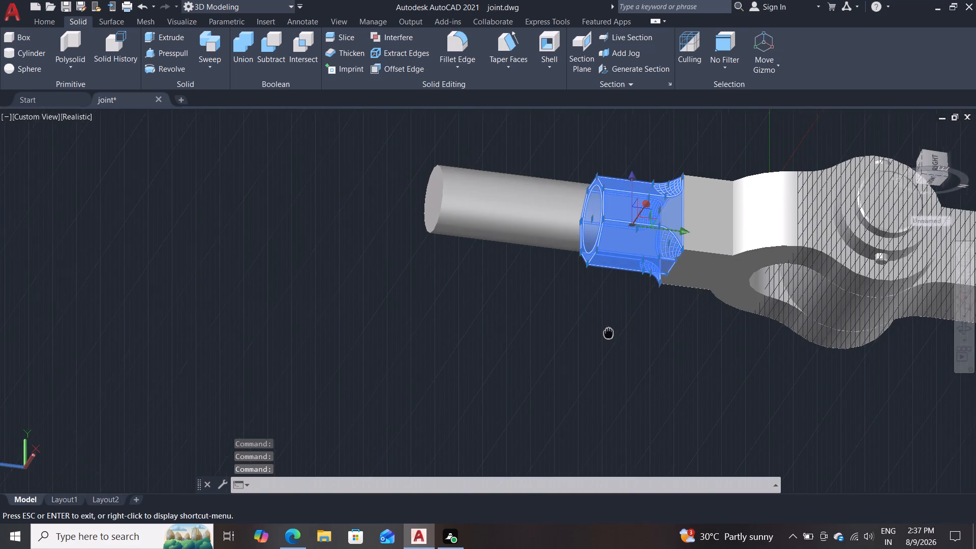
middle_click_drag(602, 338, 513, 416)
middle_click_drag(526, 392, 537, 333, "shift")
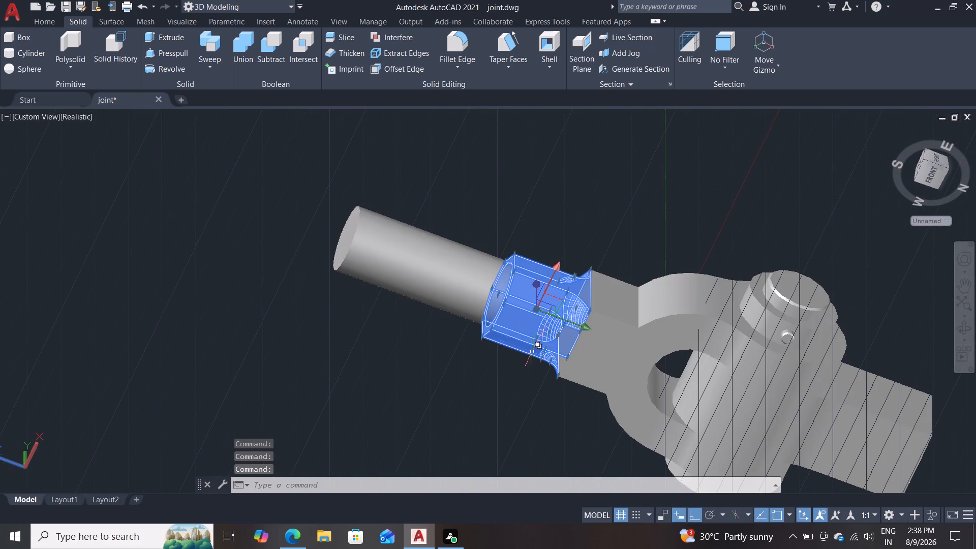
middle_click_drag(525, 380, 536, 346, "shift")
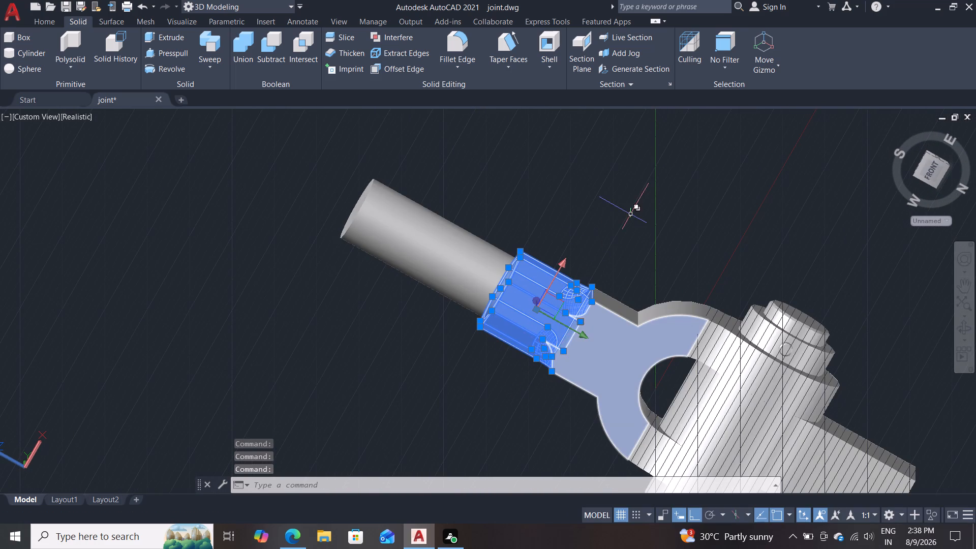
scroll(632, 214, "up", 1)
middle_click_drag(633, 214, 599, 435, "shift")
scroll(607, 375, "down", 3)
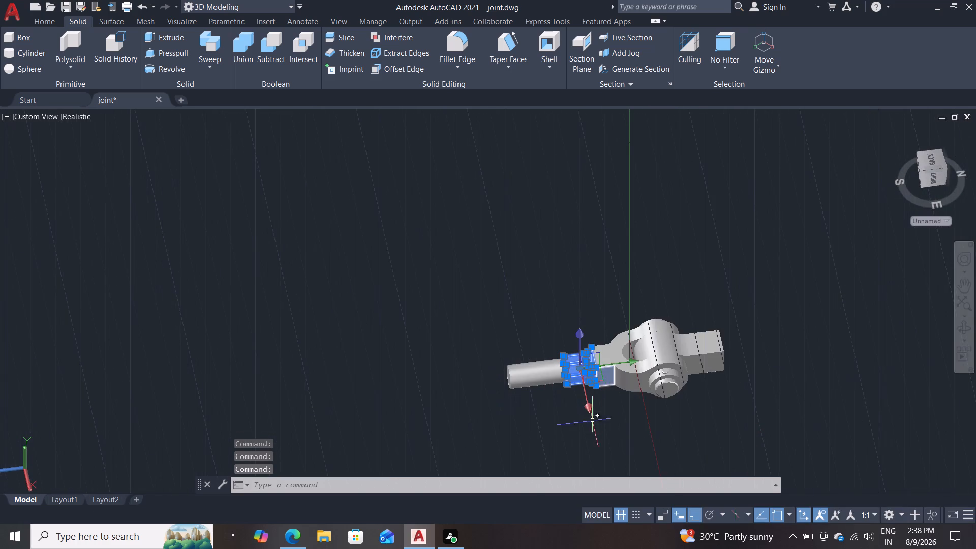
scroll(593, 421, "up", 1)
middle_click_drag(596, 417, 449, 440)
scroll(461, 424, "up", 2)
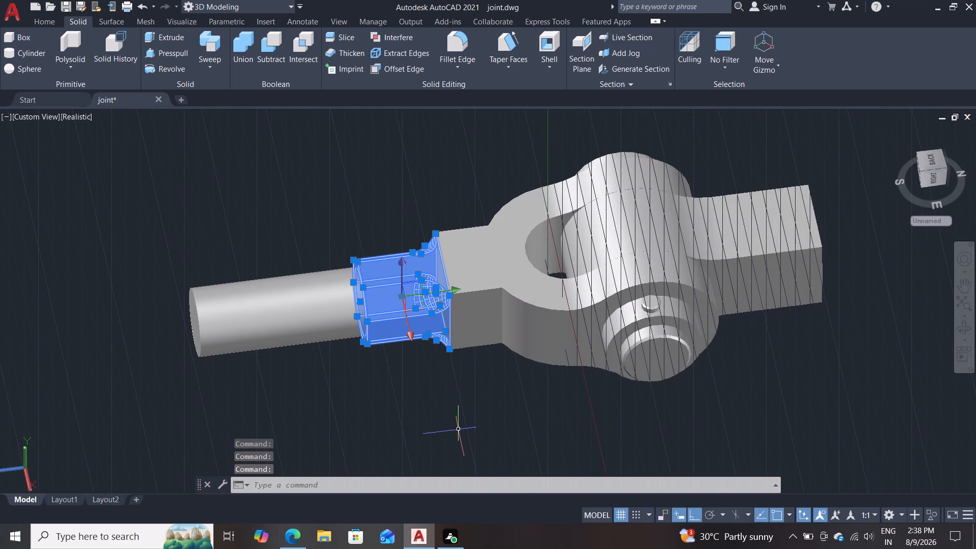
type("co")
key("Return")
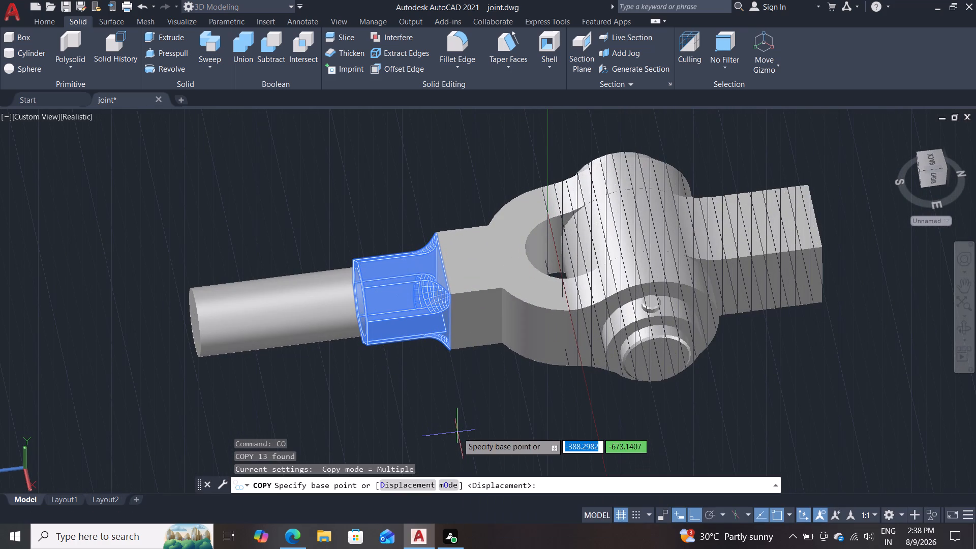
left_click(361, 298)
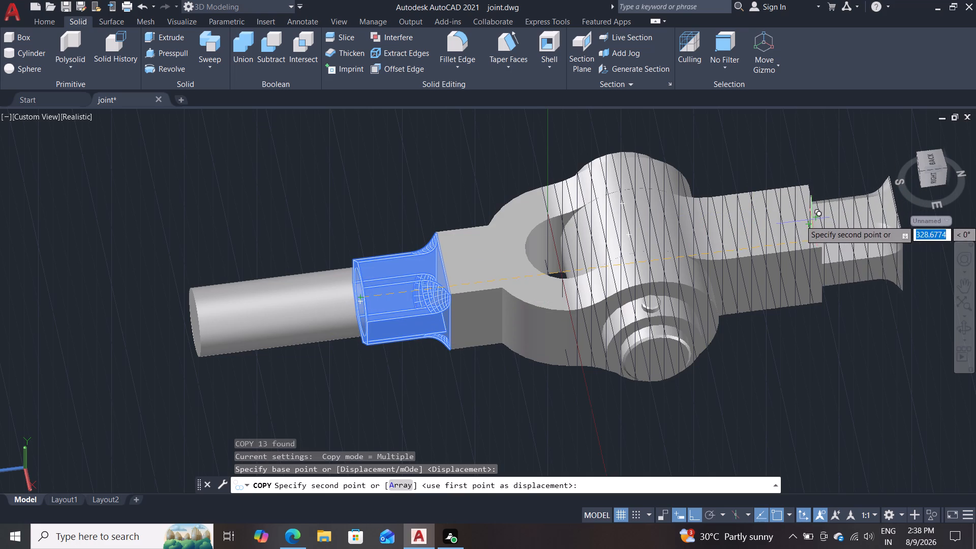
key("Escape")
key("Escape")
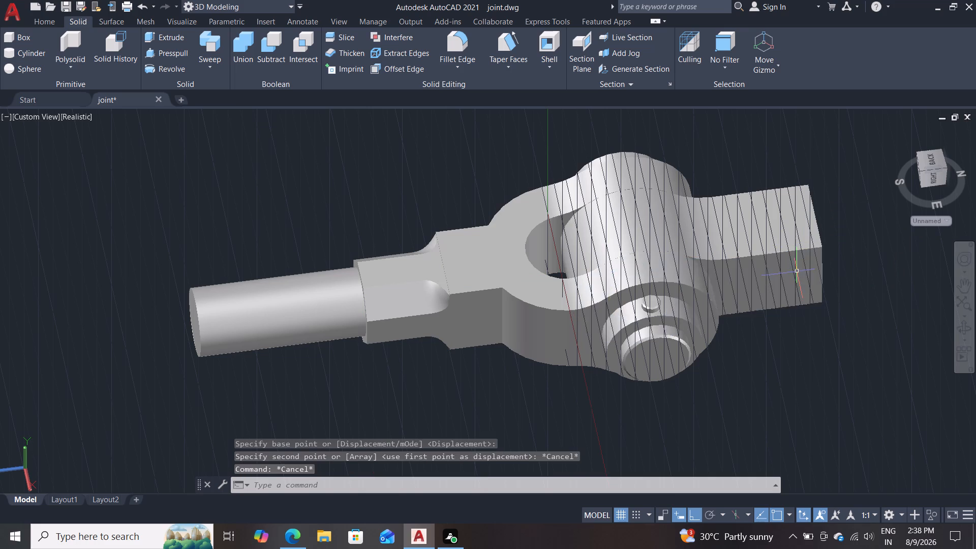
Undo the latest selection and view changes made since the fork was exploded.
key("ctrl+z")
key("ctrl+z")
key("ctrl+z")
key("ctrl+z")
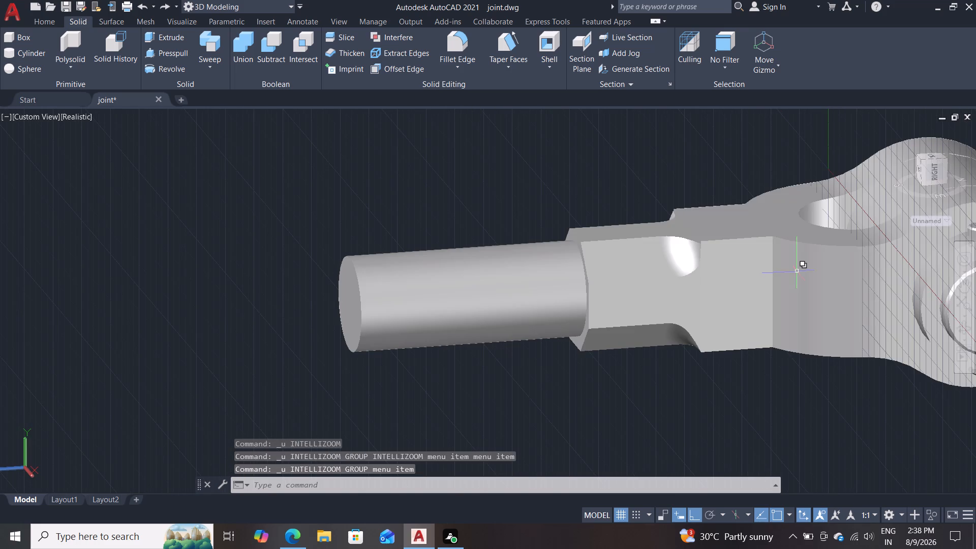
key("z")
key("Escape")
key("Escape")
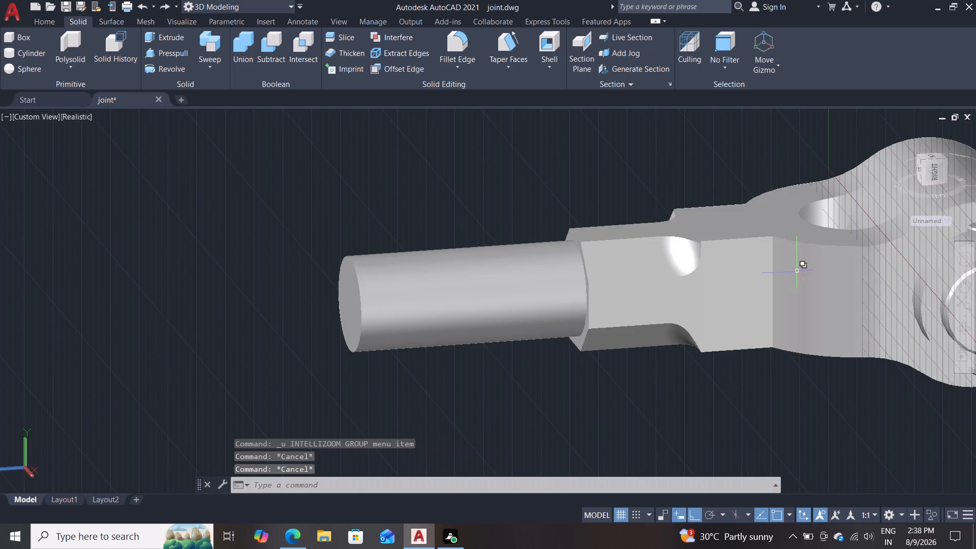
key("ctrl+z")
key("ctrl+z")
key("ctrl+z")
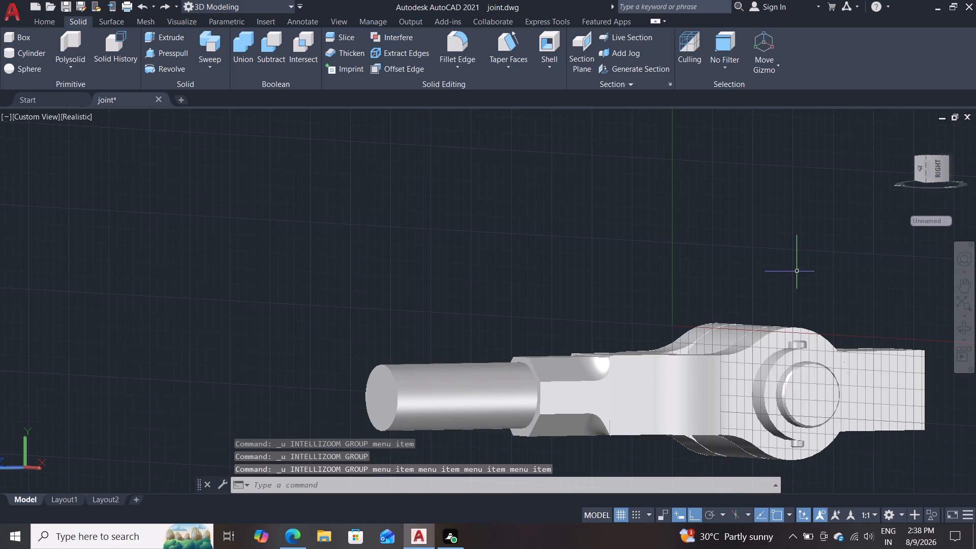
key("z")
key("Escape")
key("Escape")
key("Escape")
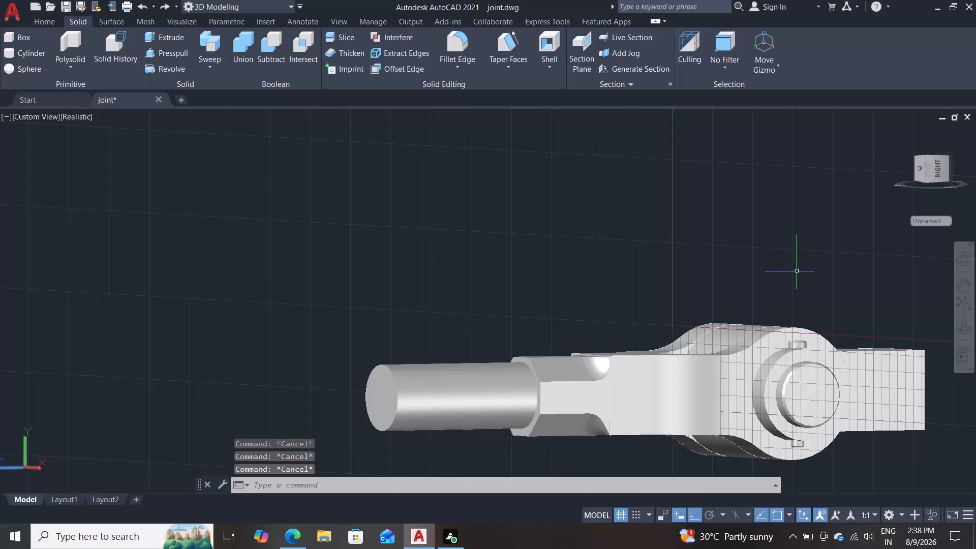
key("ctrl+z")
key("ctrl+z")
key("ctrl+z")
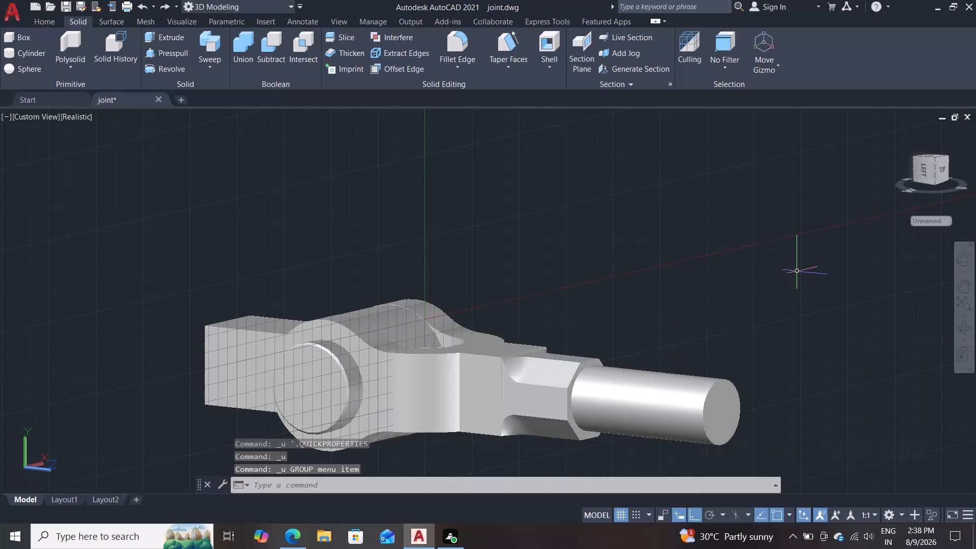
key("ctrl+z")
key("ctrl+z")
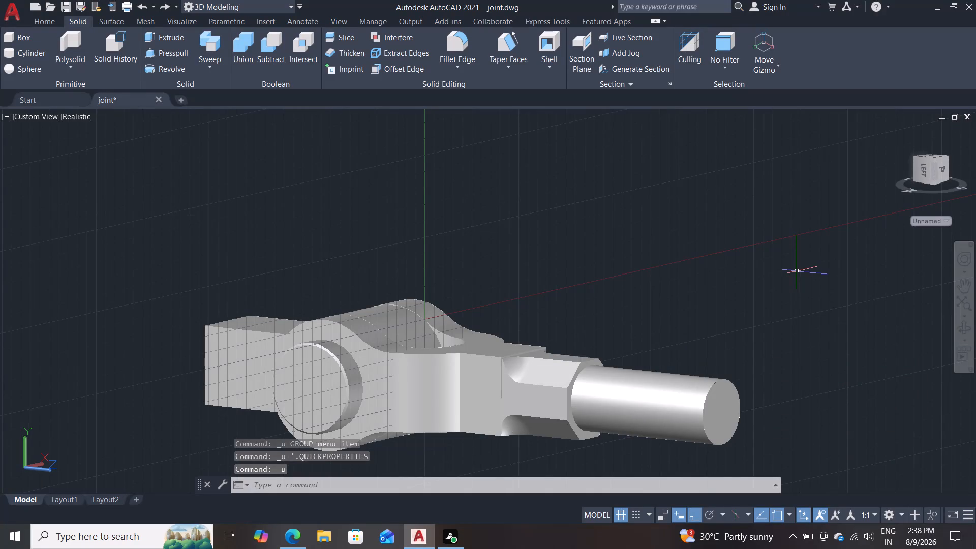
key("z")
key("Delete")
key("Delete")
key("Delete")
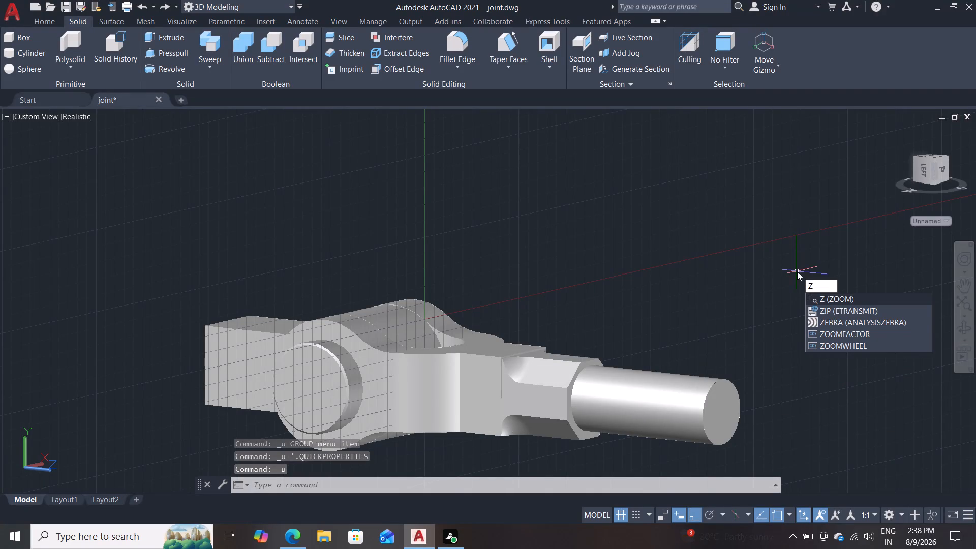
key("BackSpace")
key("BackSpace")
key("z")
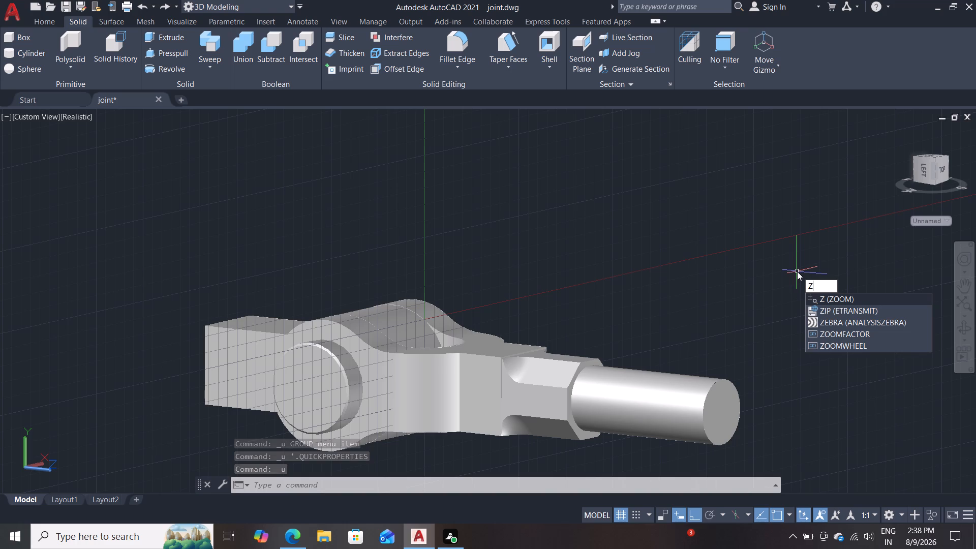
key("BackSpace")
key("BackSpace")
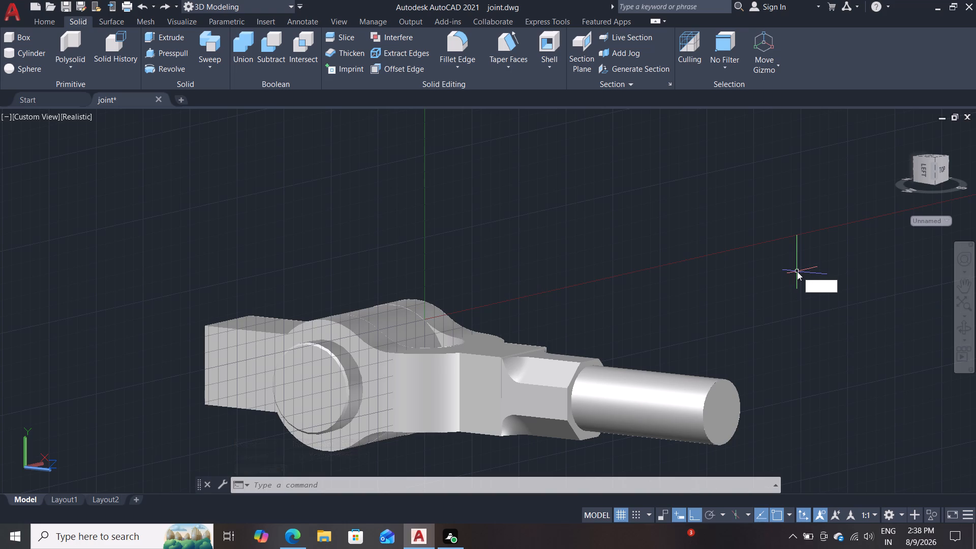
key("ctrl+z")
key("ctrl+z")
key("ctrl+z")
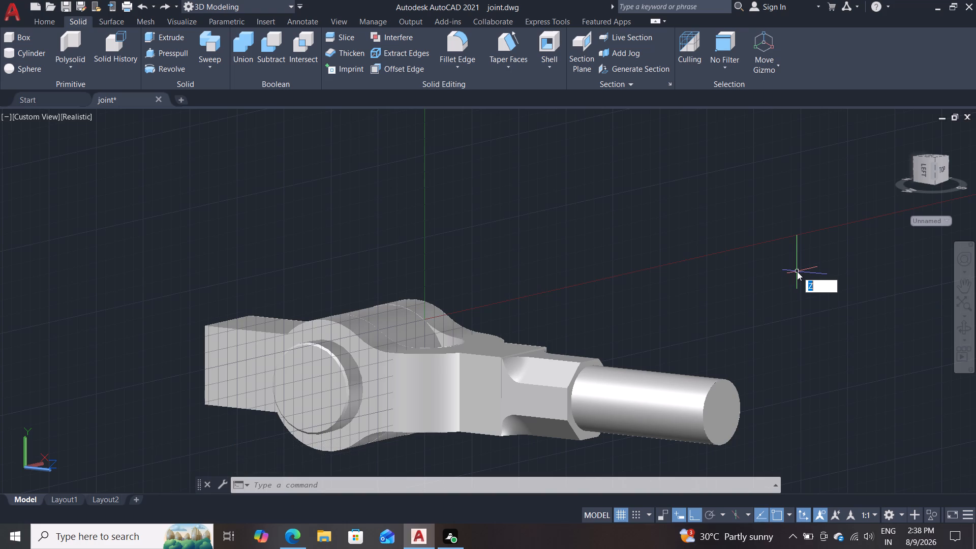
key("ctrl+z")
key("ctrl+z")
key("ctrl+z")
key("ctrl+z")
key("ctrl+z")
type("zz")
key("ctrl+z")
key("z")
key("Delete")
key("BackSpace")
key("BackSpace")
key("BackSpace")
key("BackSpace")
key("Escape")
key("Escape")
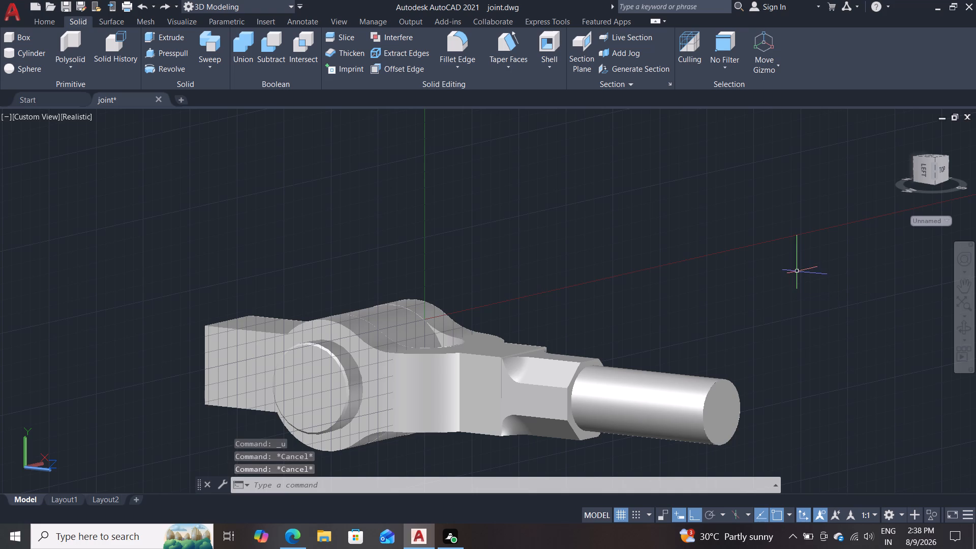
Undo the remaining selection and view changes and the explosion of the fork into separate faces.
key("ctrl+z")
key("ctrl+z")
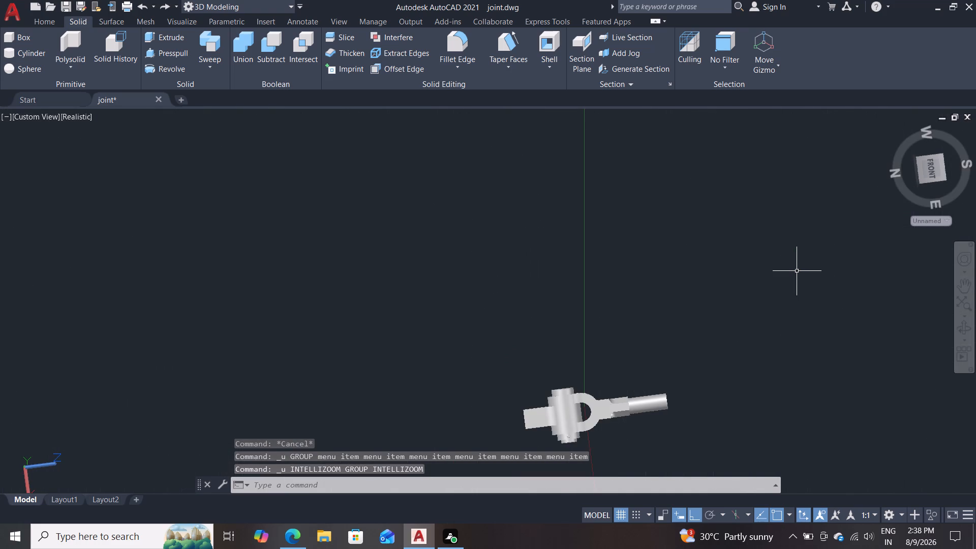
key("ctrl+z")
scroll(772, 300, "down", 3)
scroll(700, 345, "up", 5)
middle_click_drag(698, 322, 694, 214)
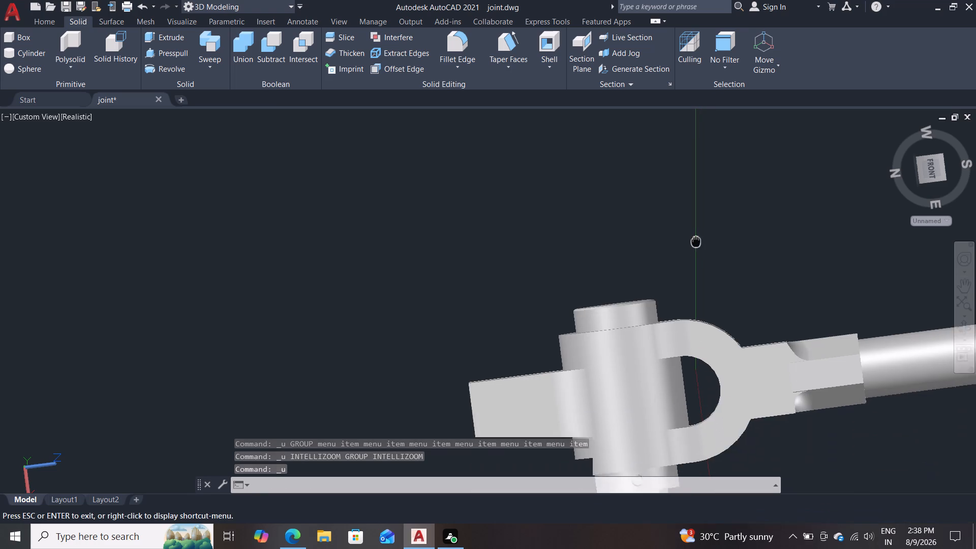
middle_click_drag(694, 214, 688, 191)
scroll(681, 189, "up", 1)
key("ctrl+z")
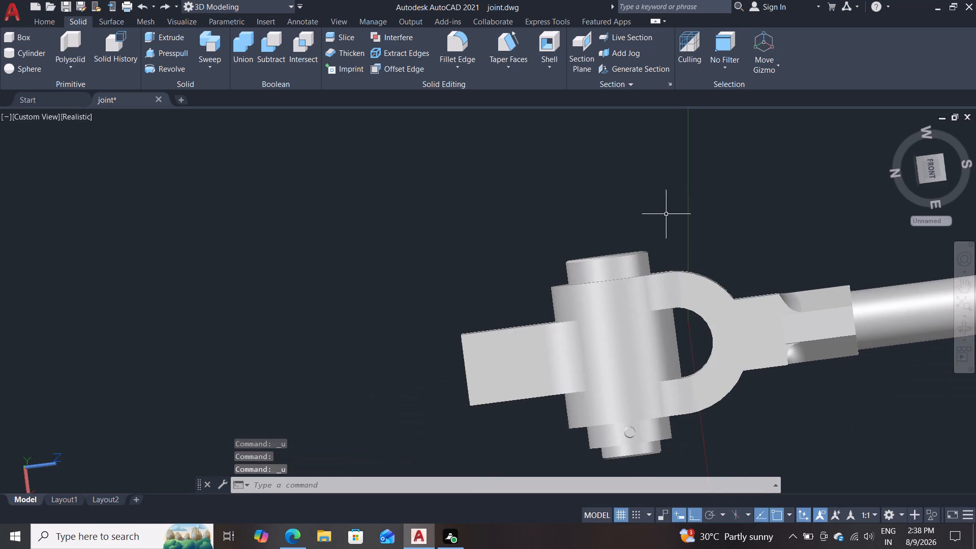
key("ctrl+z")
key("ctrl+z")
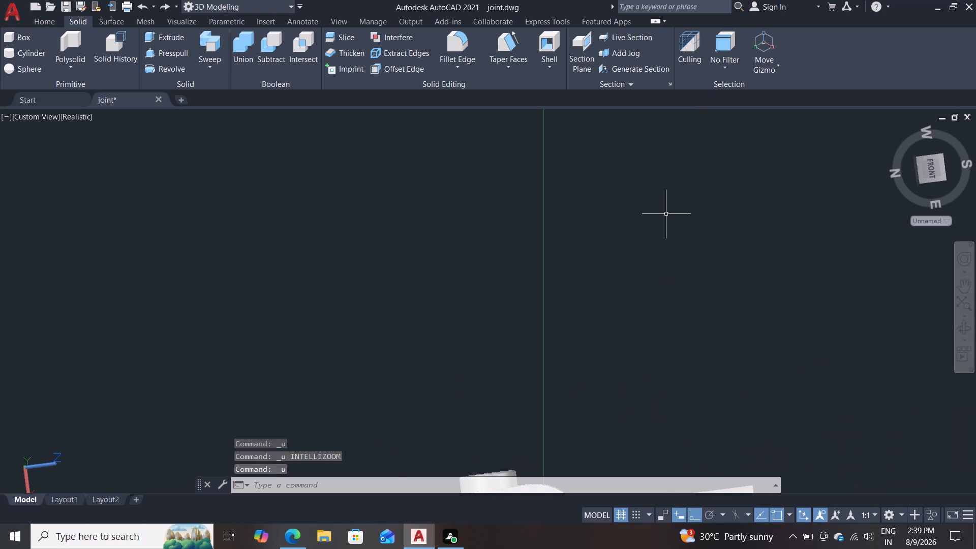
key("ctrl+z")
key("ctrl+z")
key("ctrl+z")
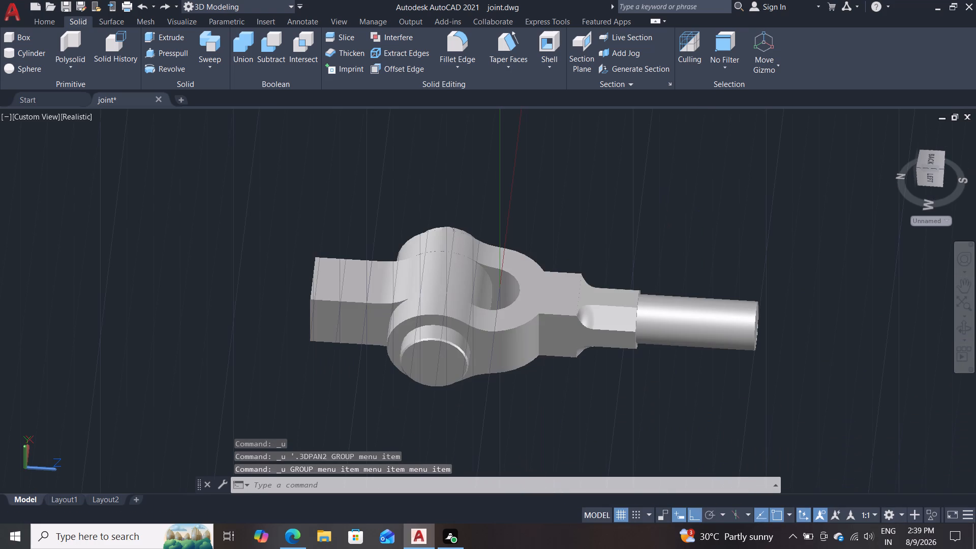
key("ctrl+z")
key("ctrl+z")
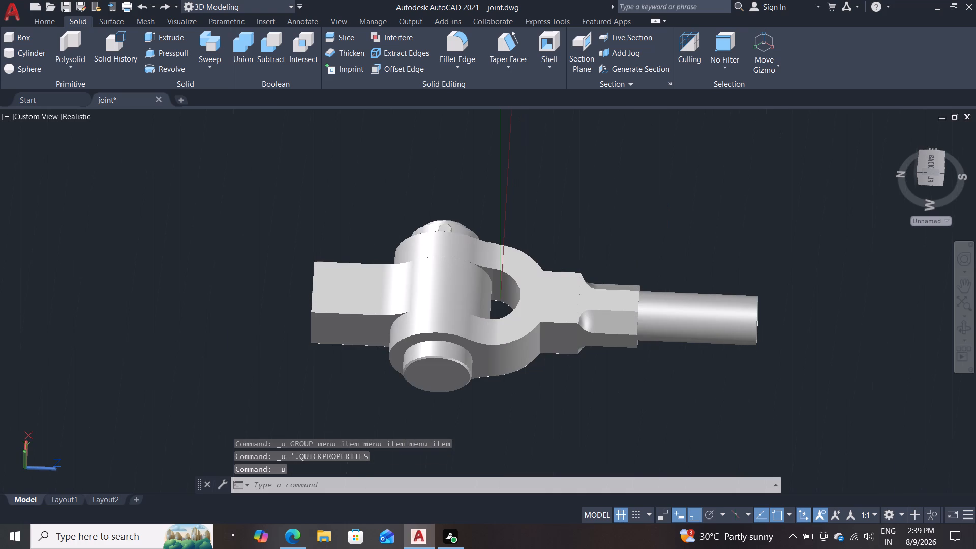
key("ctrl+z")
key("ctrl+z")
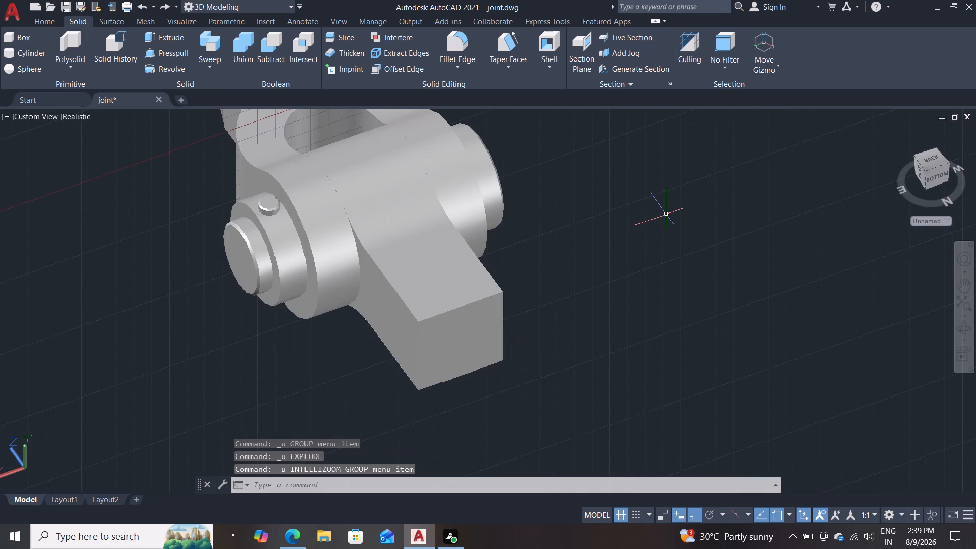
Undo the erasures of the eye rod's collar and shank faces together with the related view changes.
key("ctrl+z")
key("ctrl+z")
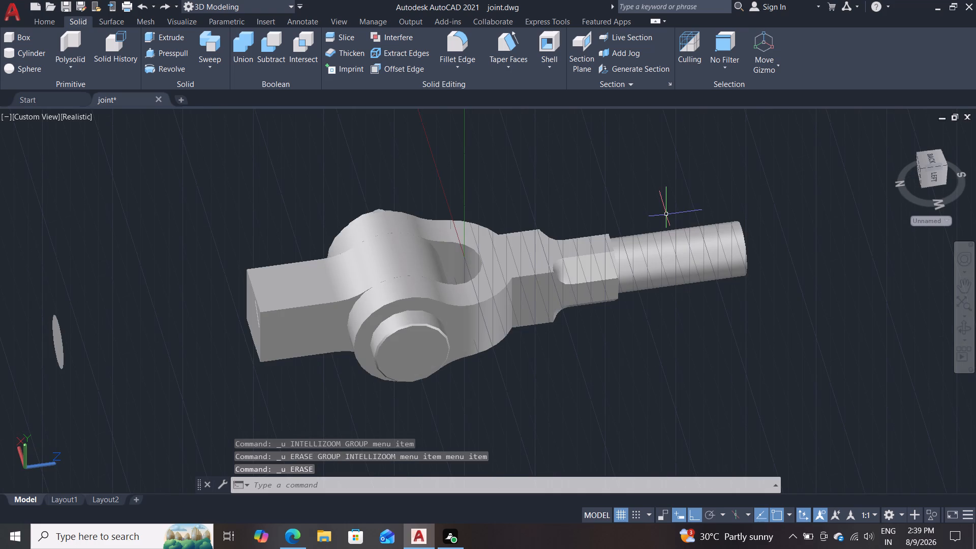
key("ctrl+z")
key("Escape")
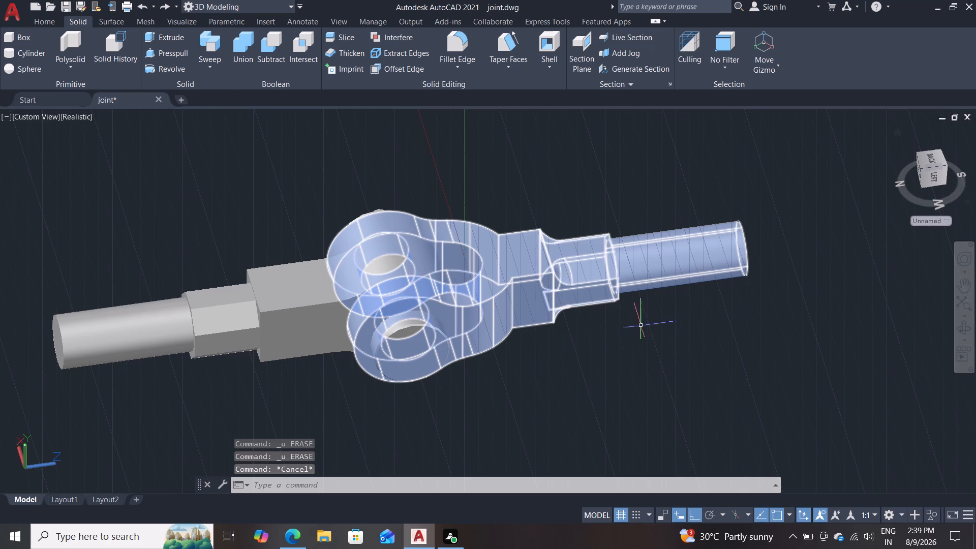
key("Escape")
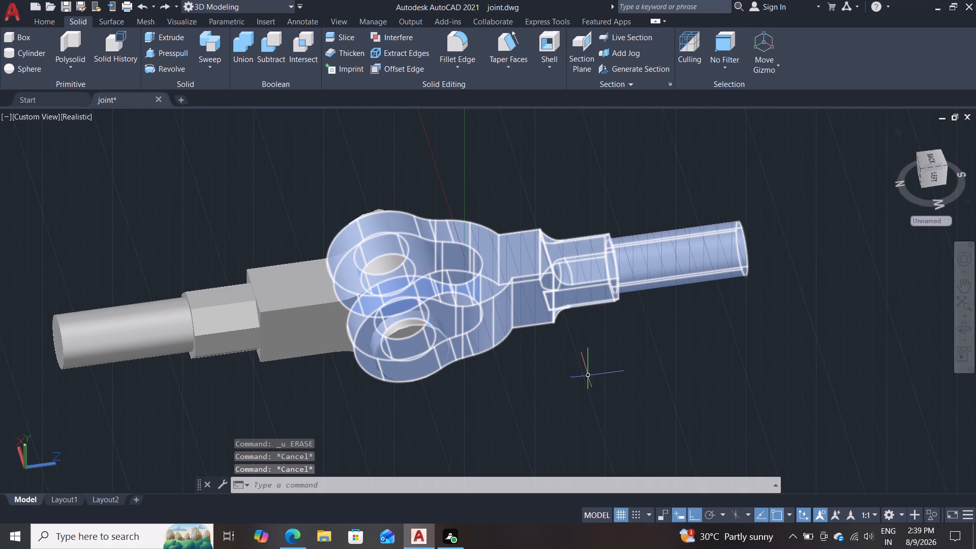
key("Escape")
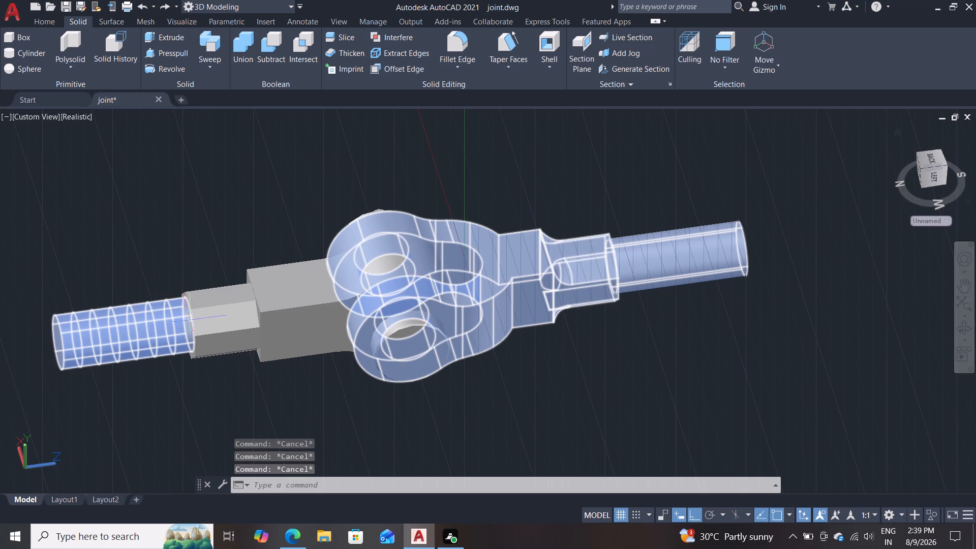
key("Escape")
key("Escape")
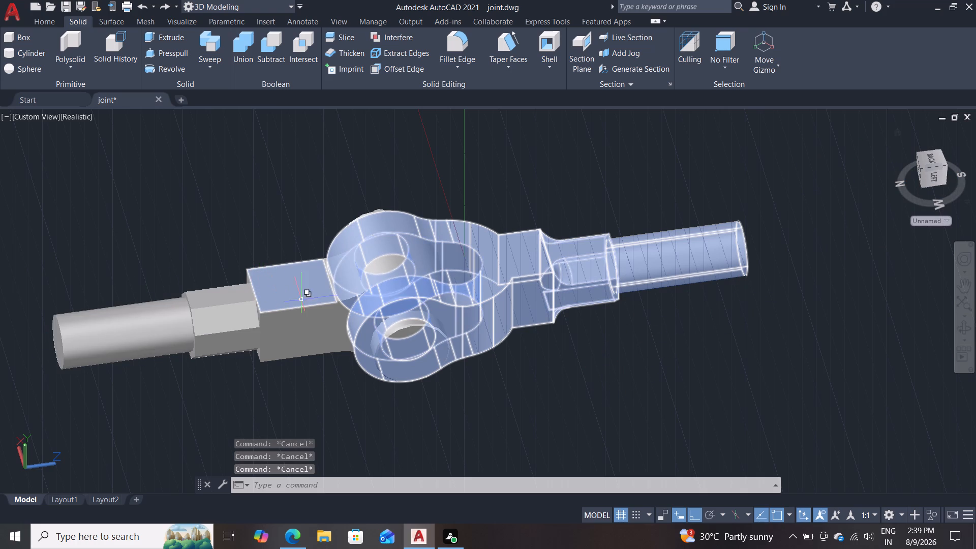
Examine the eye rod's block by selecting its faces to check whether it is still split into separate regions.
left_click(307, 318)
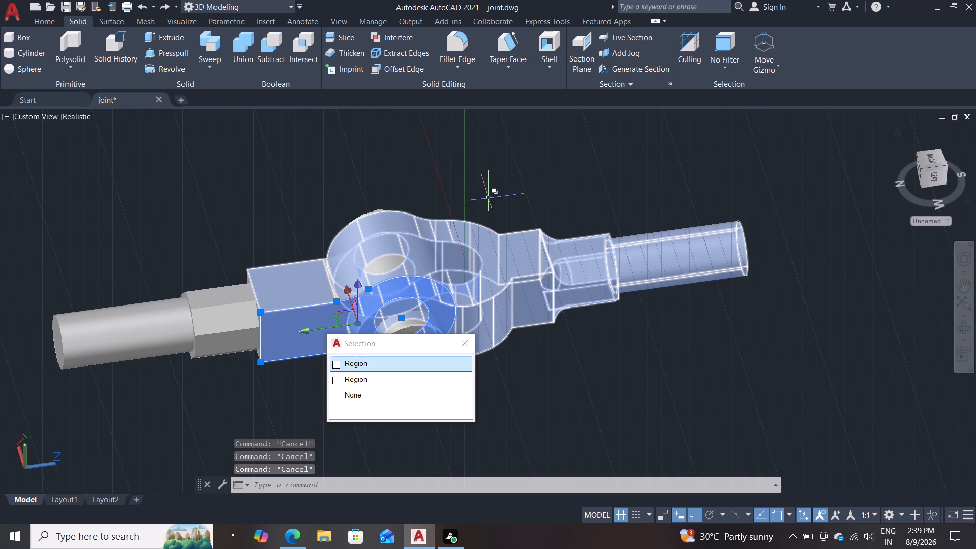
left_click_drag(562, 158, 569, 154)
key("Escape")
left_click(569, 154)
left_click(721, 276)
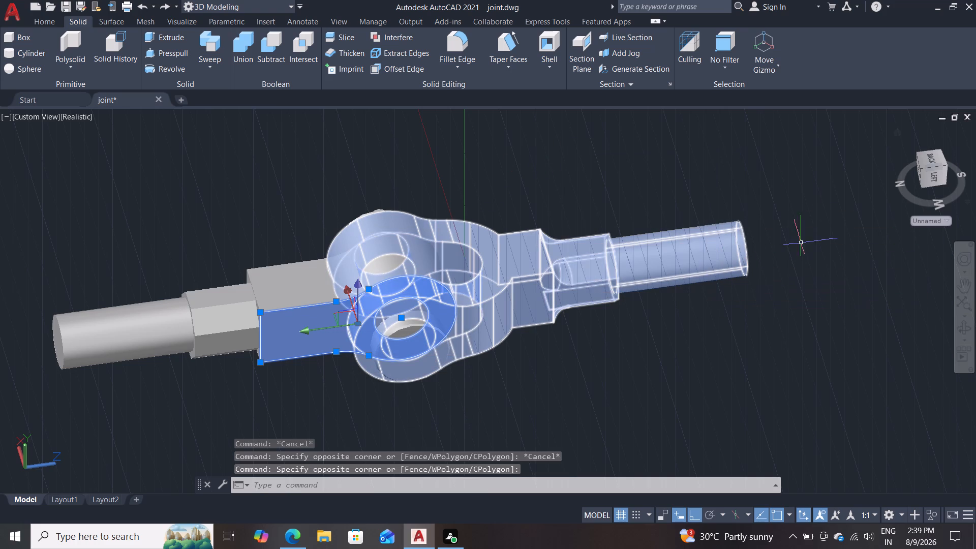
left_click_drag(745, 169, 54, 421)
key("Escape")
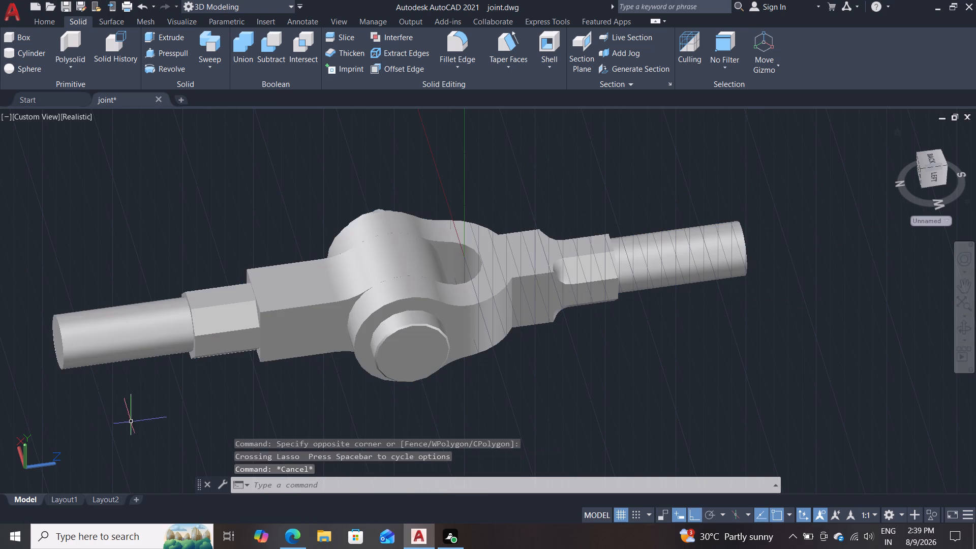
key("Escape")
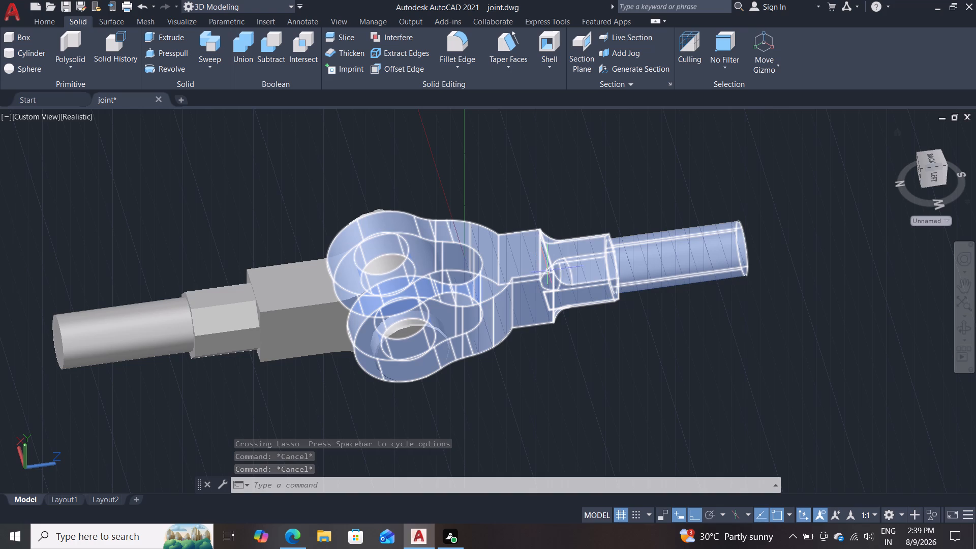
middle_click_drag(562, 190, 574, 218, "shift")
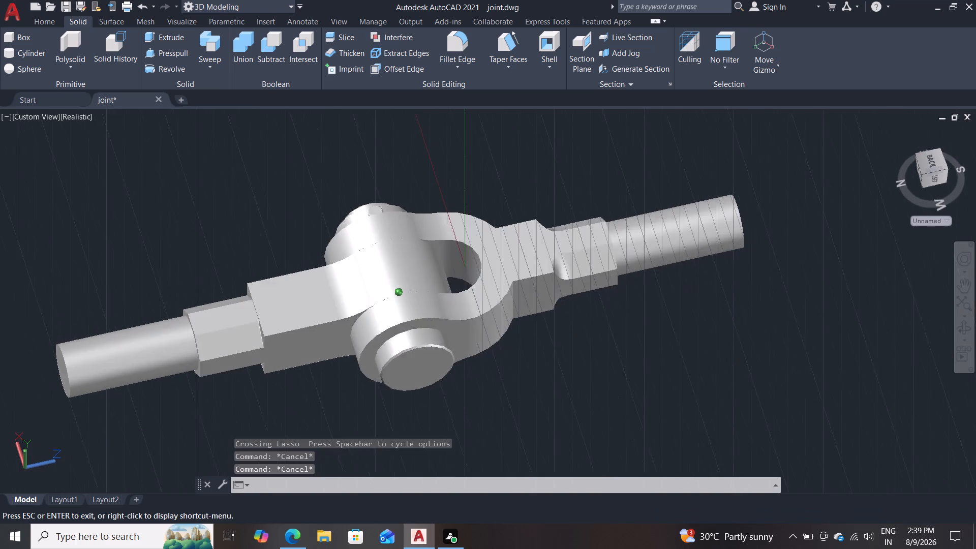
middle_click_drag(574, 218, 571, 307, "shift")
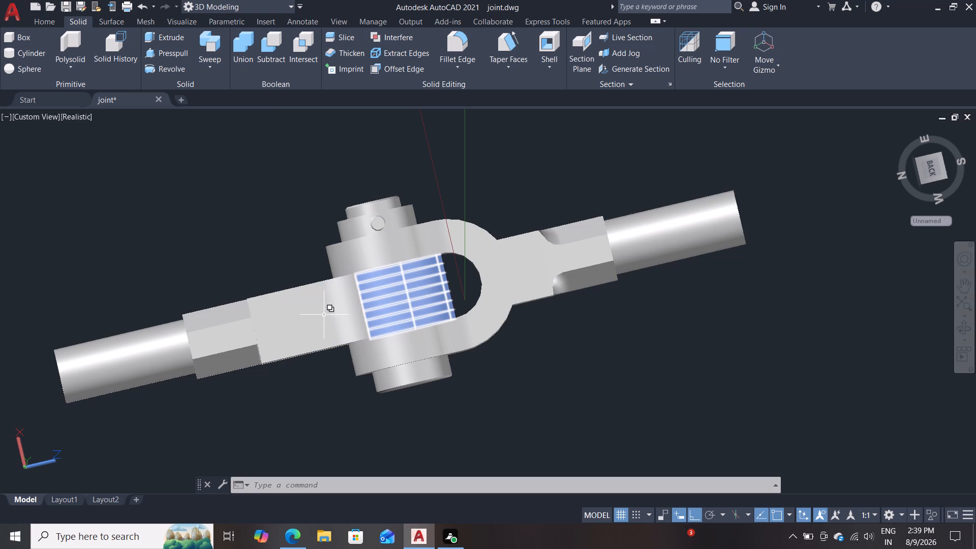
double_click(295, 320)
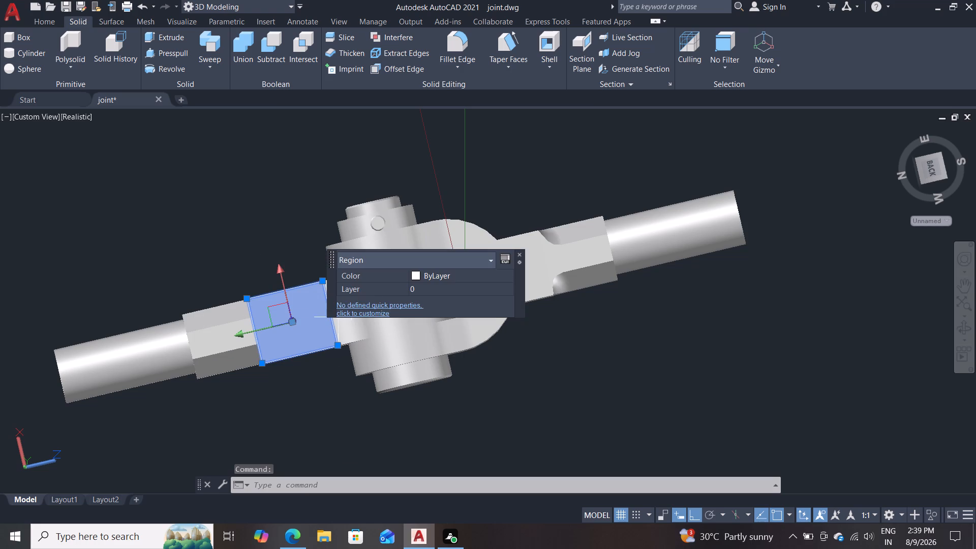
key("Escape")
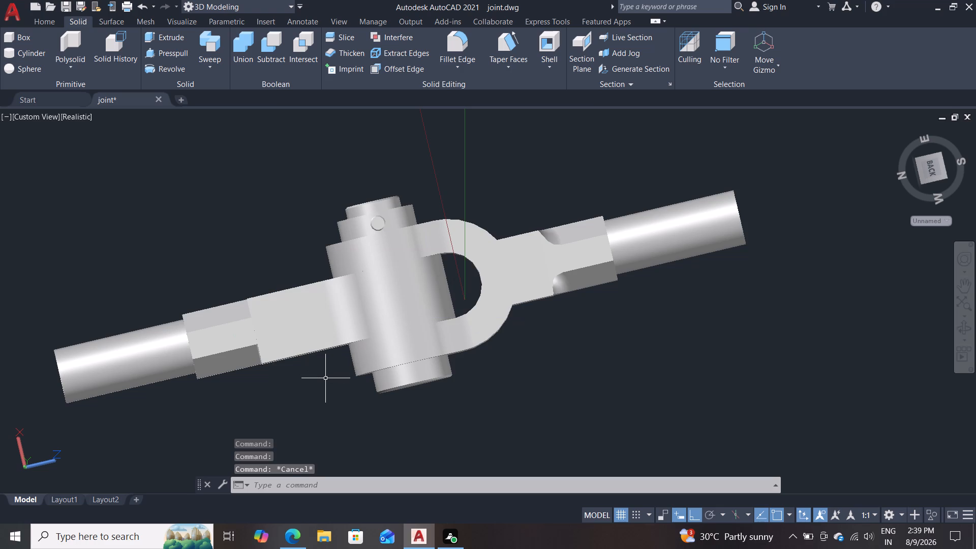
Undo the recent view changes and the explosion of the eye rod into separate faces.
key("ctrl+z")
key("ctrl+z")
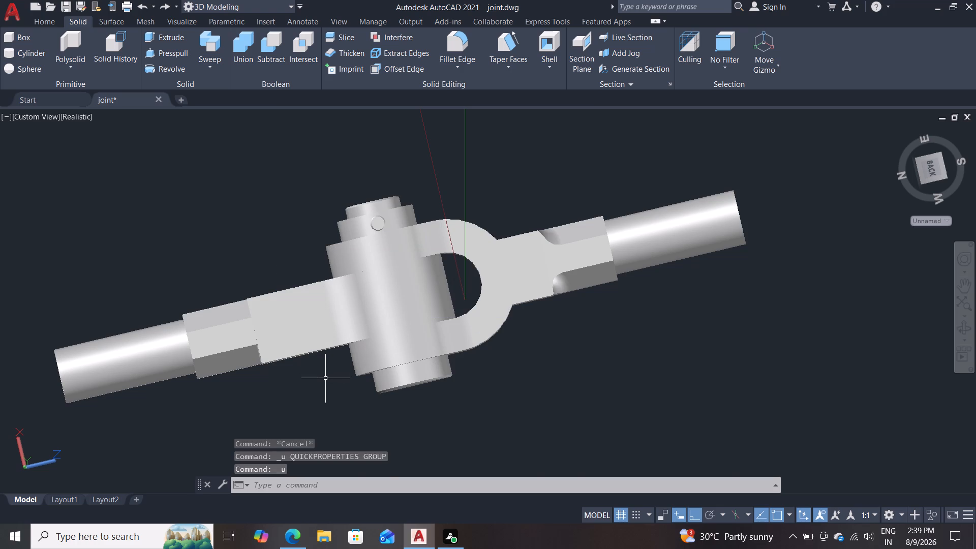
key("ctrl+z")
key("ctrl+z")
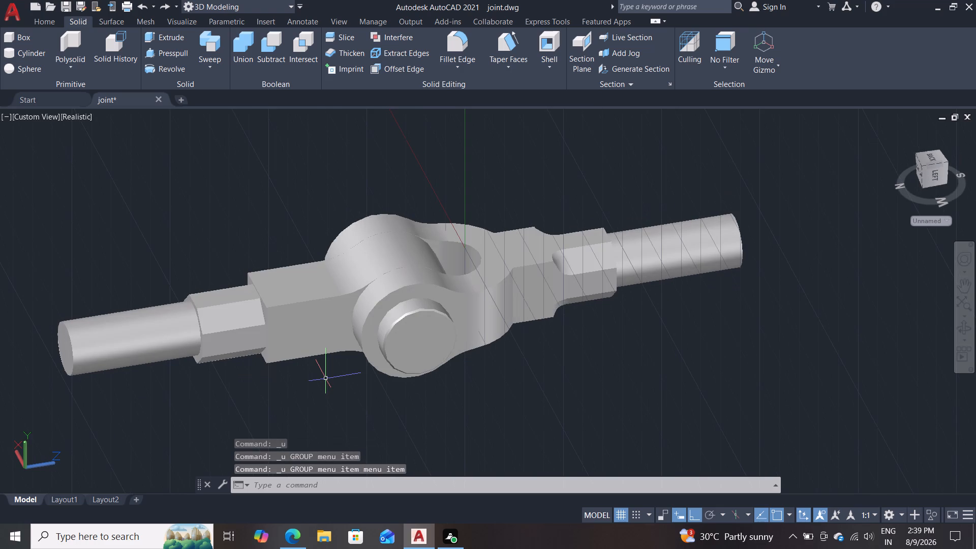
key("ctrl+z")
key("ctrl+z")
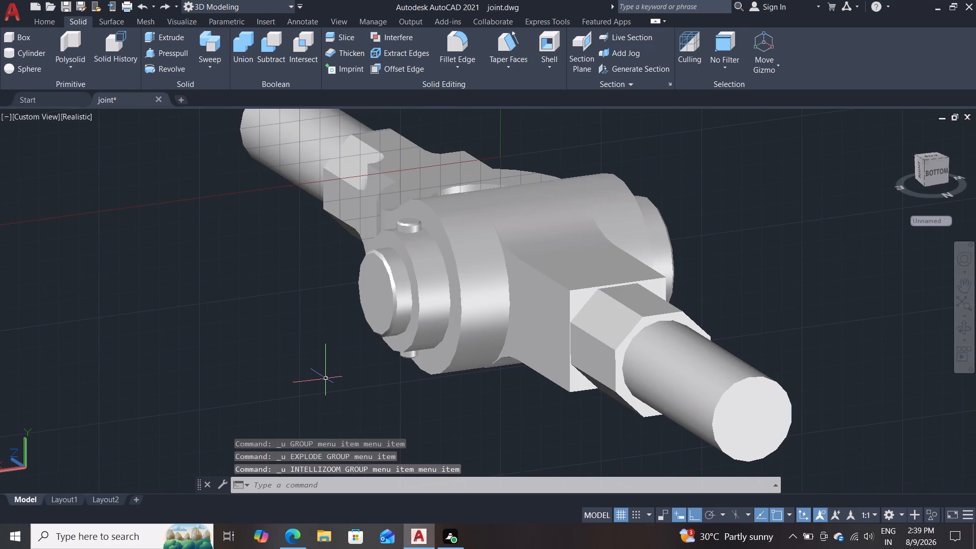
key("ctrl+z")
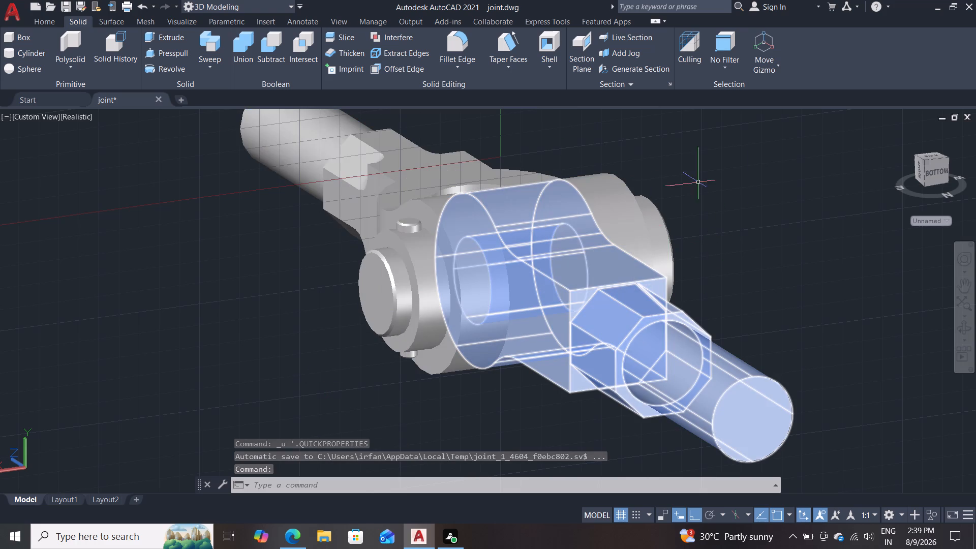
key("Escape")
key("Escape")
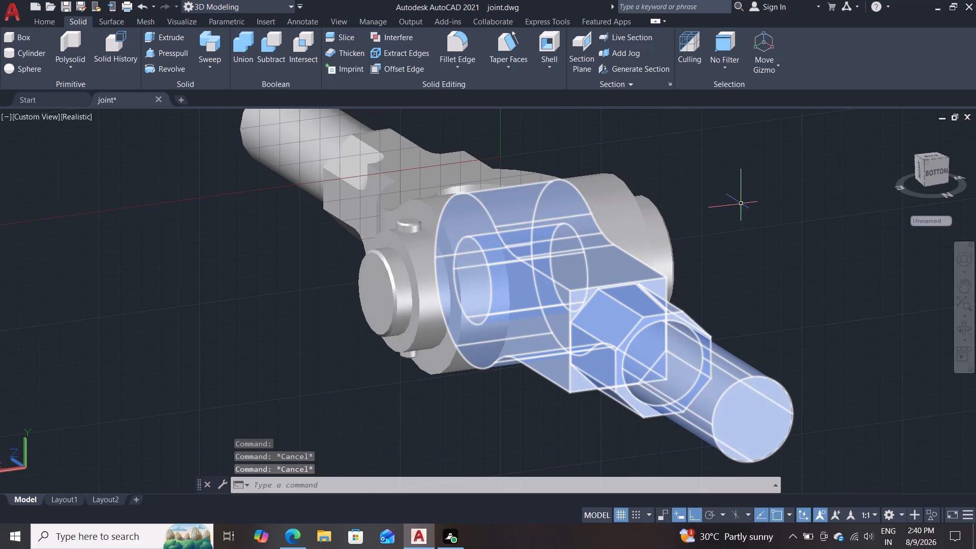
Check from another side that the fork and the eye rod each select as one whole solid, leaving nothing selected.
middle_click_drag(755, 186, 889, 221, "shift")
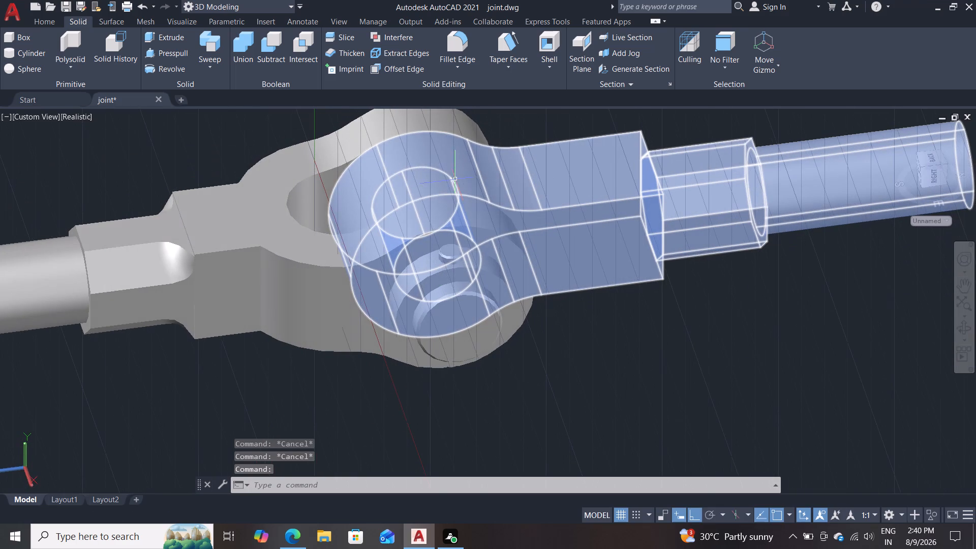
left_click(229, 237)
key("Escape")
key("Escape")
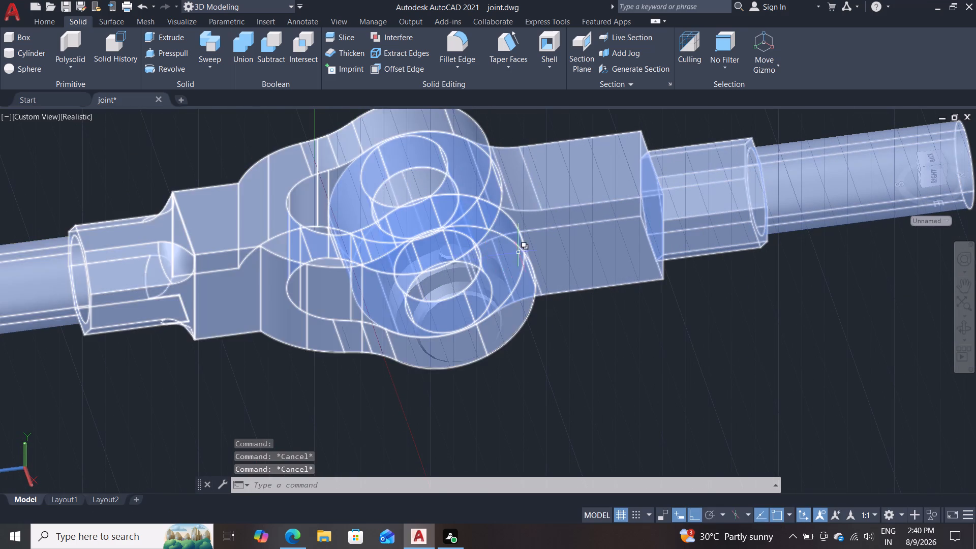
left_click(420, 264)
left_click(268, 296)
scroll(345, 288, "down", 2)
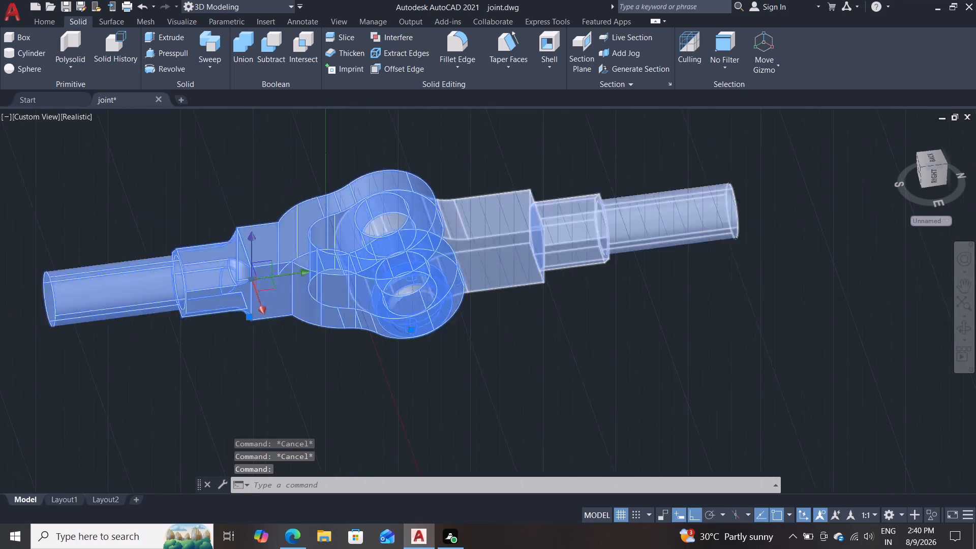
scroll(345, 287, "down", 1)
left_click_drag(487, 199, 349, 234)
left_click(346, 235)
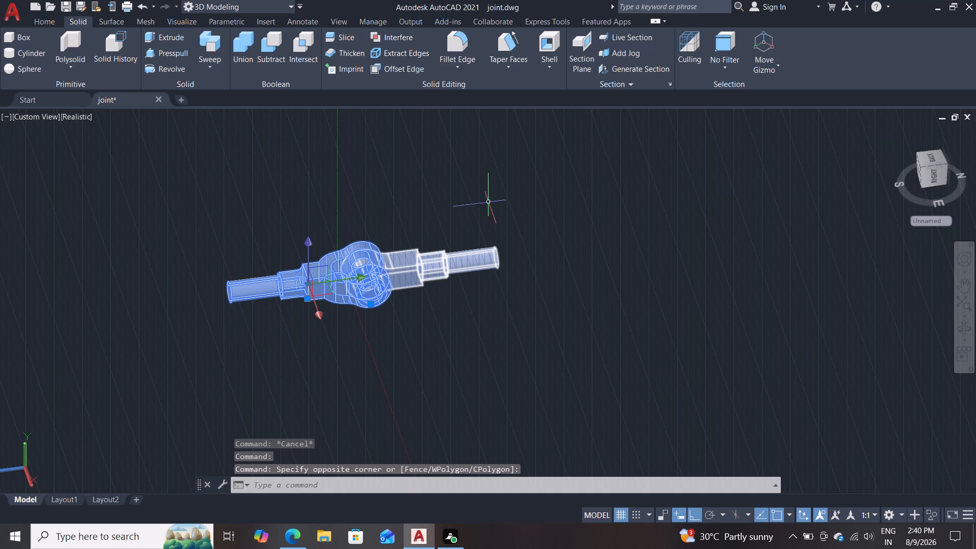
left_click_drag(508, 185, 501, 182)
left_click(201, 368)
key("Escape")
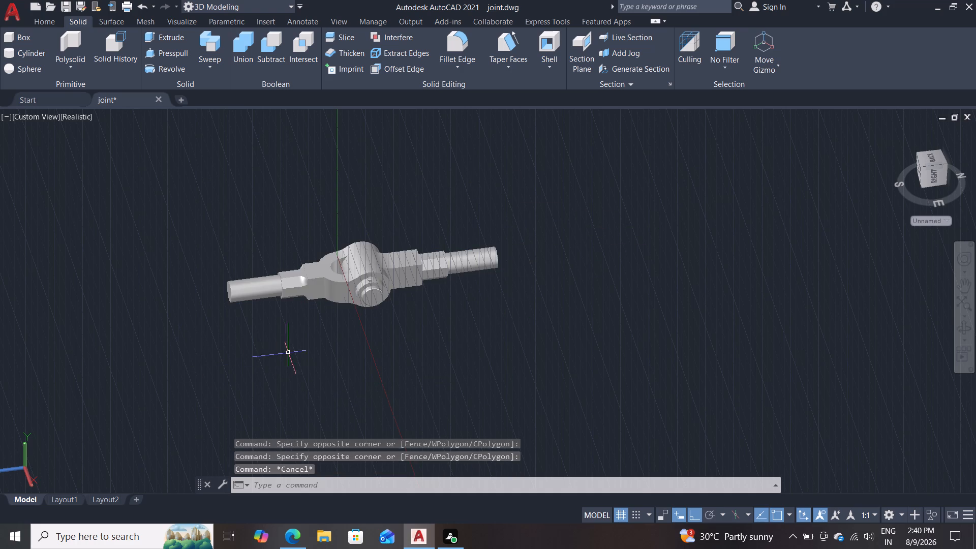
key("Escape")
Examine the eye rod's octagonal collar and its junction with the block and round shank from the side and underneath.
scroll(411, 313, "up", 1)
scroll(442, 274, "up", 2)
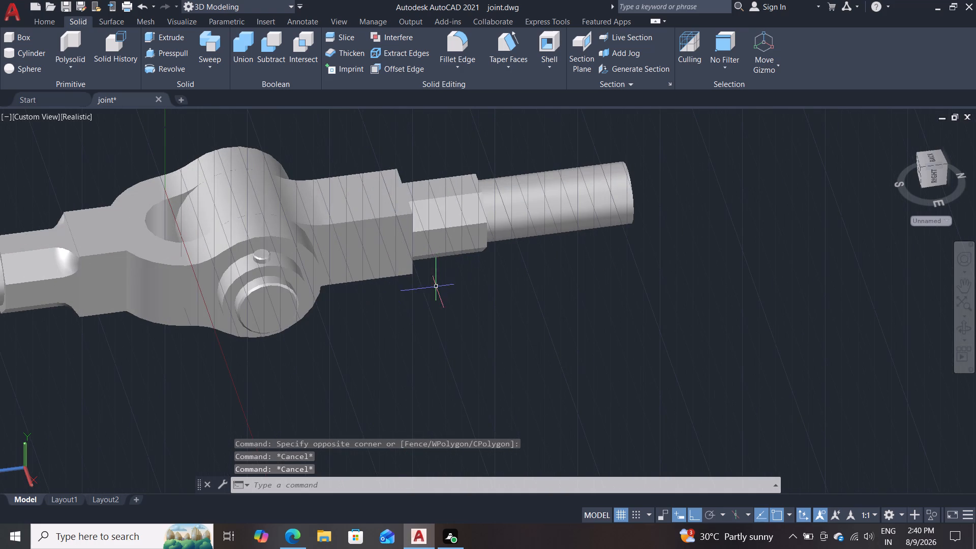
middle_click_drag(426, 309, 425, 355, "shift")
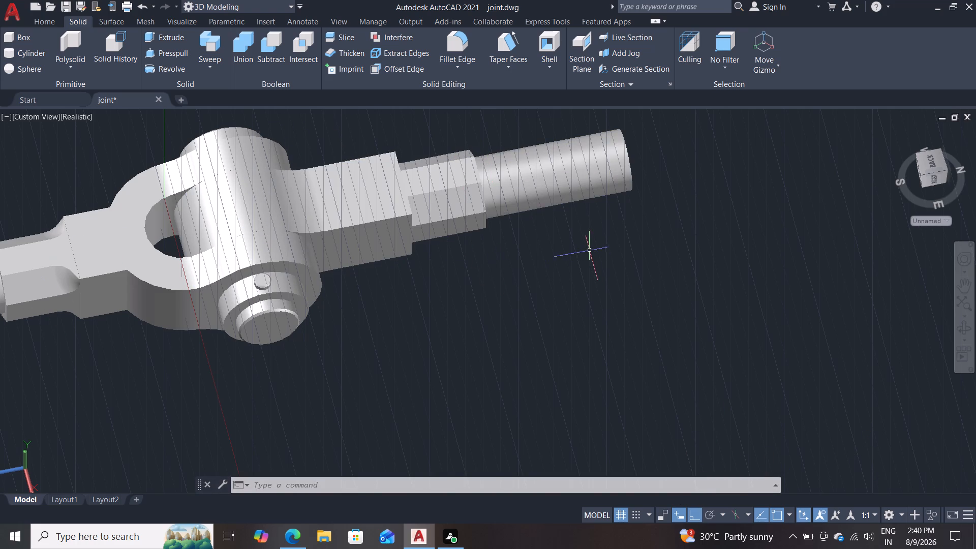
scroll(441, 284, "up", 2)
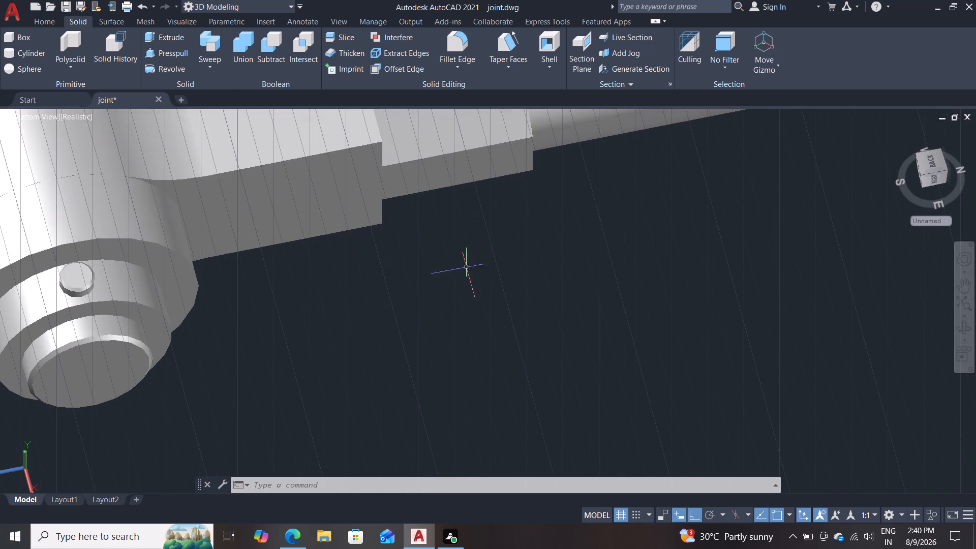
middle_click_drag(532, 239, 355, 286, "shift")
scroll(355, 286, "down", 4, "shift")
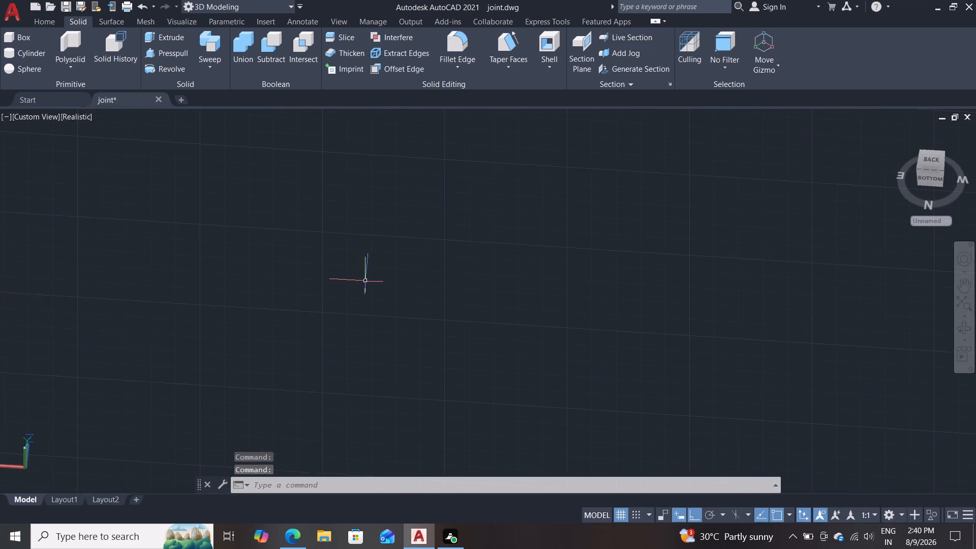
scroll(369, 281, "up", 2)
scroll(380, 276, "down", 6)
scroll(262, 243, "up", 3)
middle_click_drag(254, 208, 255, 208)
scroll(254, 208, "up", 1)
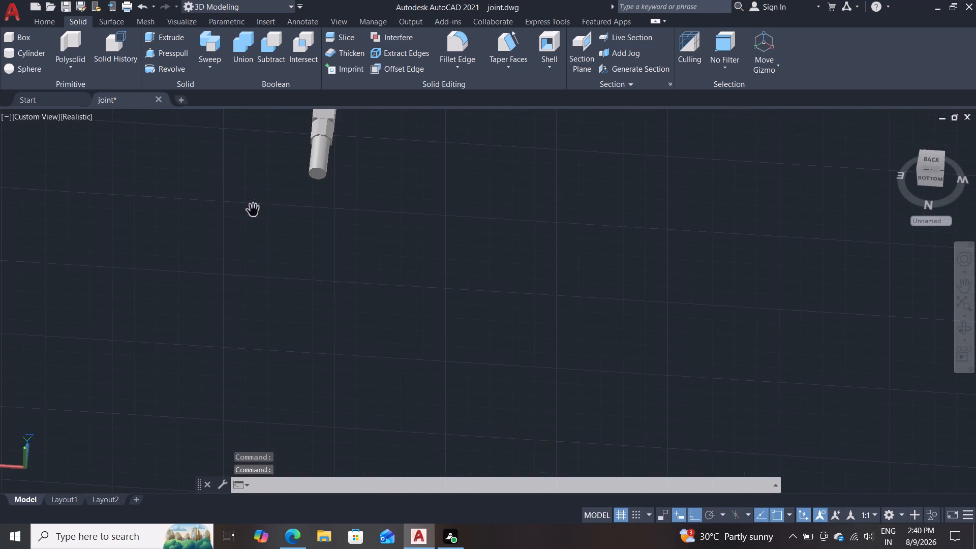
middle_click_drag(255, 208, 260, 285)
scroll(268, 265, "up", 2)
scroll(280, 213, "up", 1)
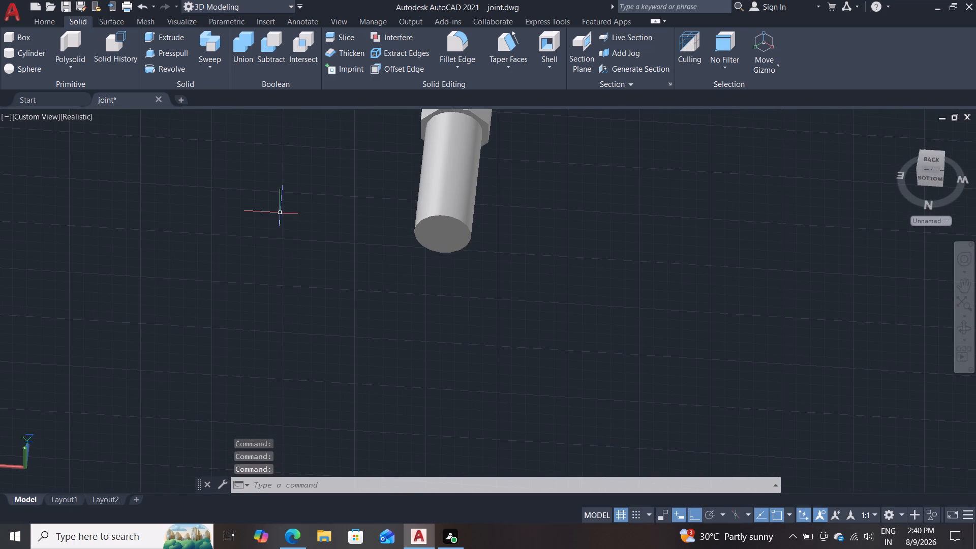
middle_click_drag(280, 213, 218, 336)
scroll(253, 281, "up", 2)
middle_click_drag(267, 265, 242, 349)
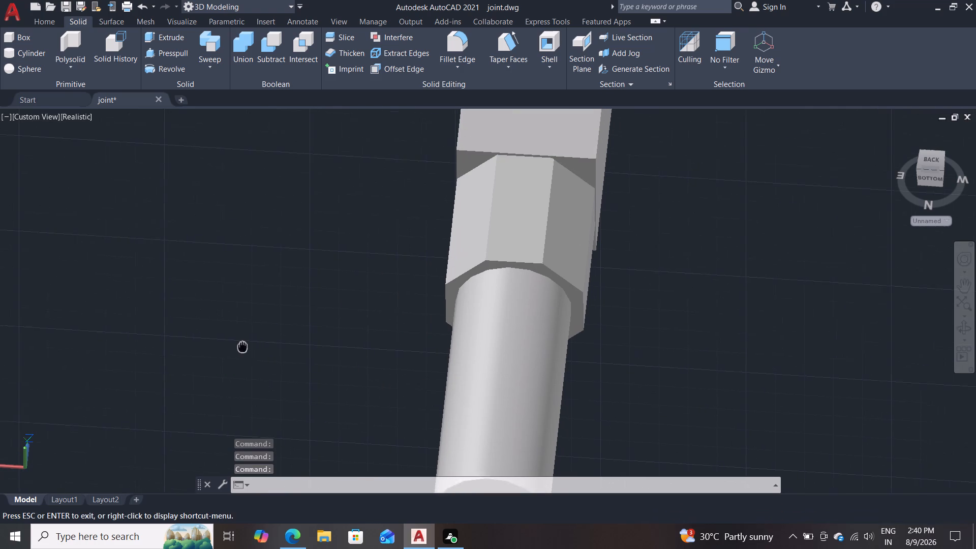
middle_click_drag(242, 349, 242, 352)
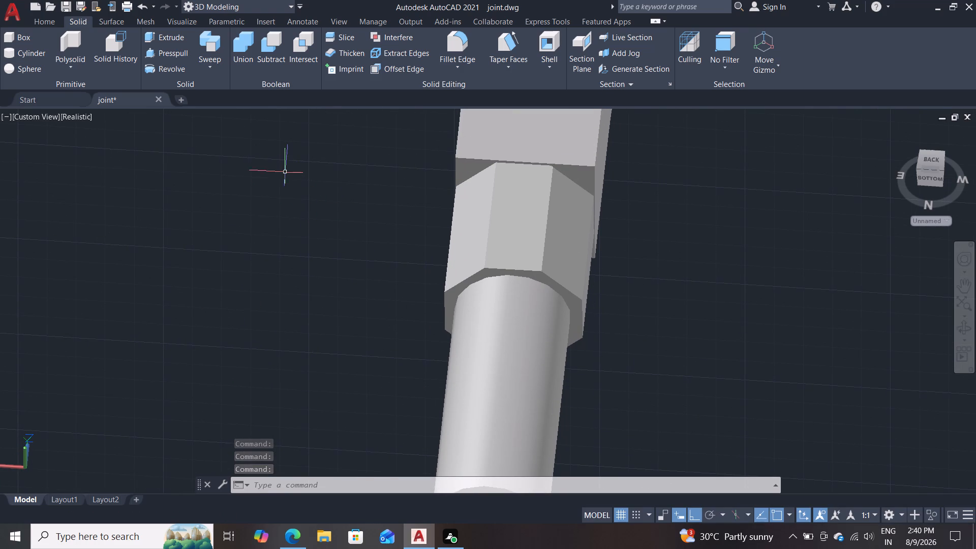
scroll(350, 173, "down", 1)
scroll(348, 169, "up", 1)
middle_click_drag(324, 169, 320, 174)
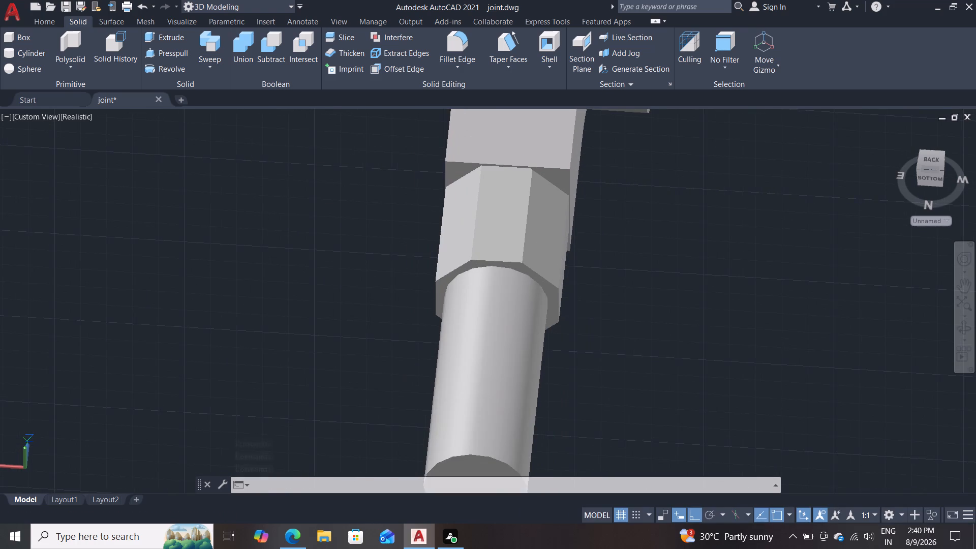
middle_click_drag(320, 174, 236, 212)
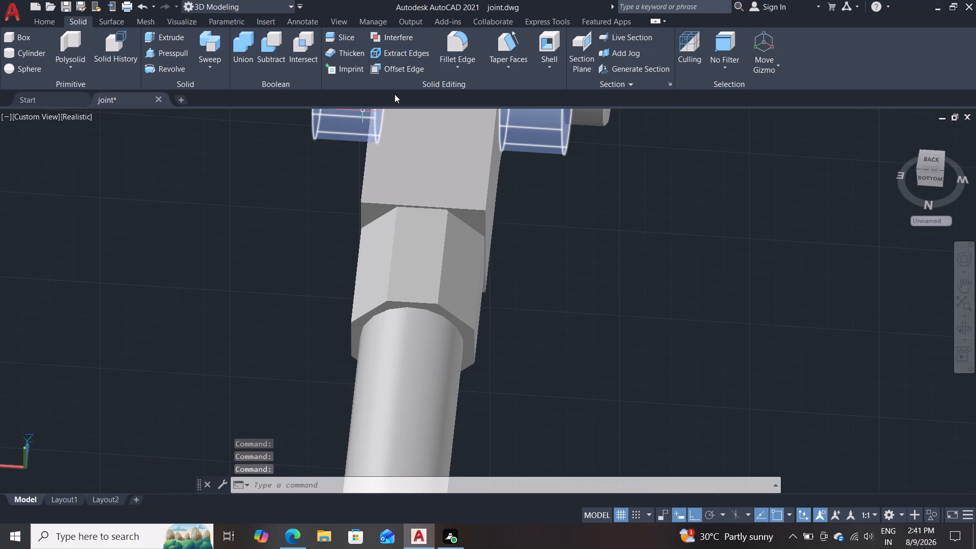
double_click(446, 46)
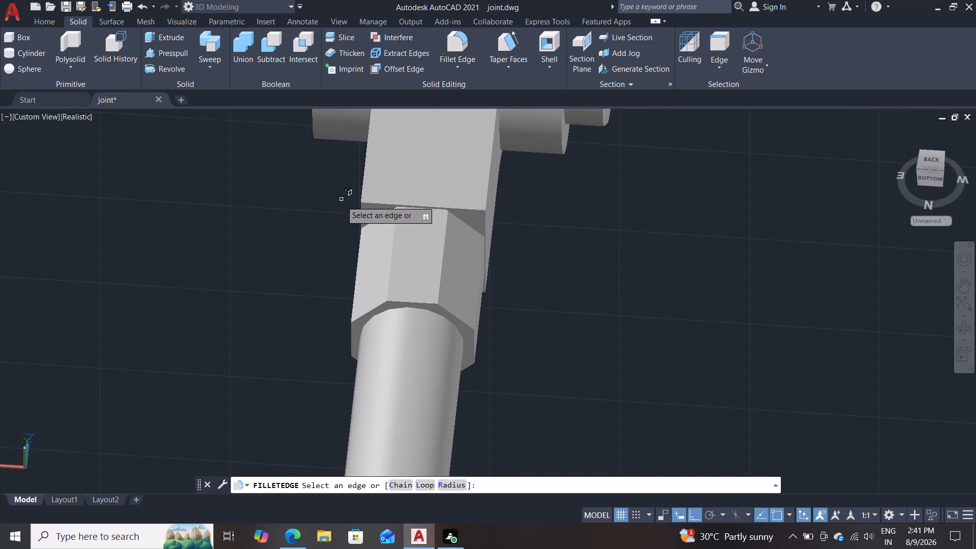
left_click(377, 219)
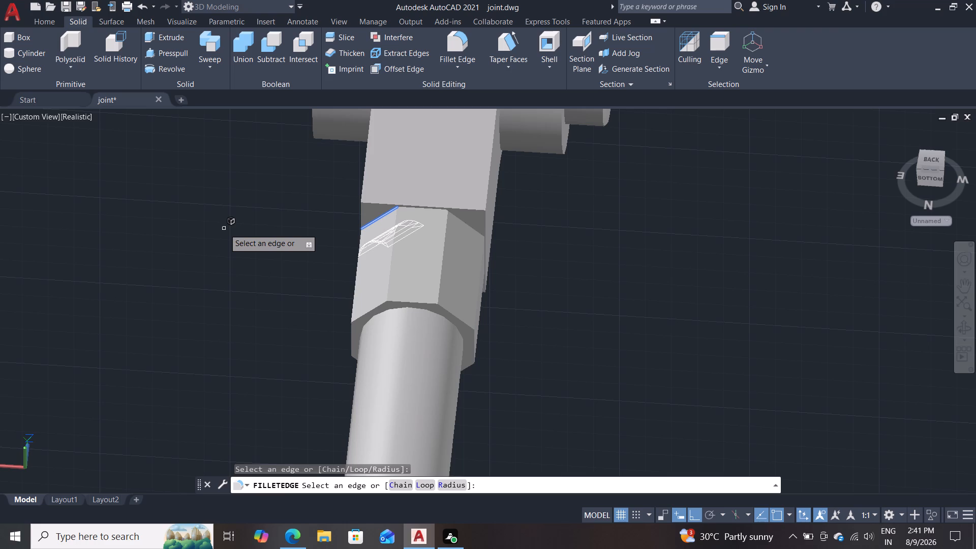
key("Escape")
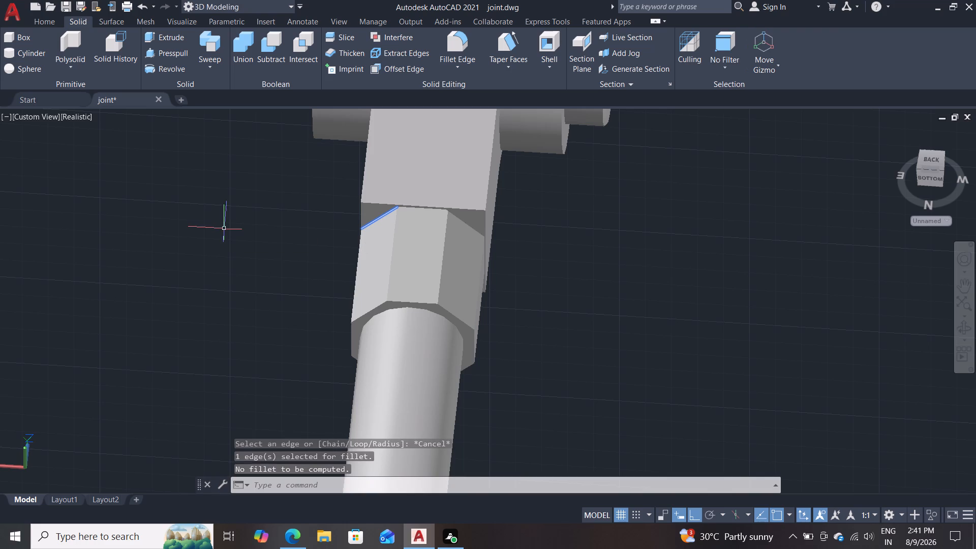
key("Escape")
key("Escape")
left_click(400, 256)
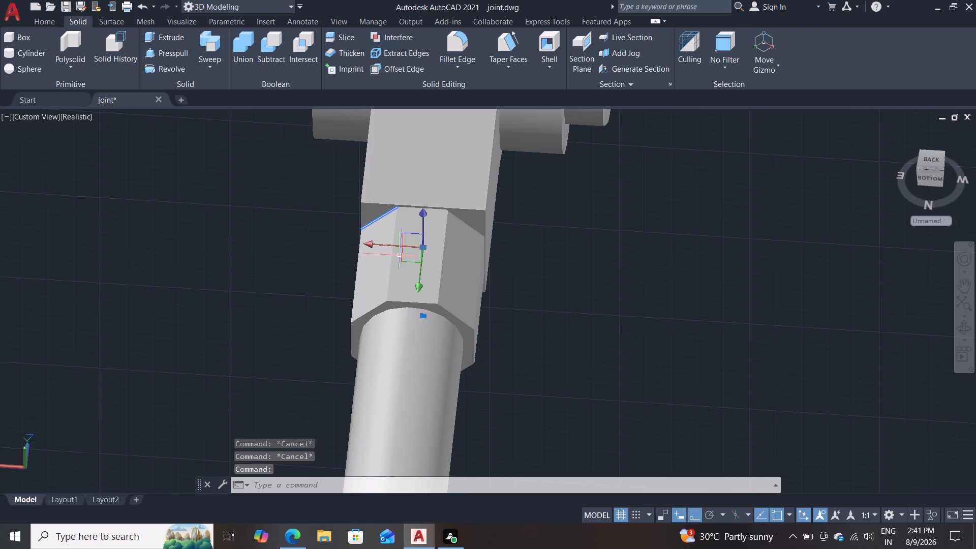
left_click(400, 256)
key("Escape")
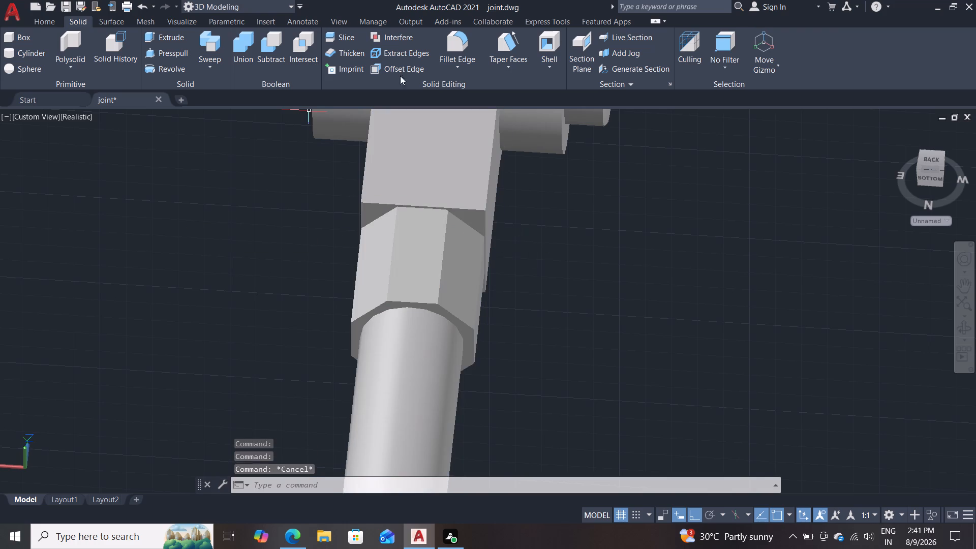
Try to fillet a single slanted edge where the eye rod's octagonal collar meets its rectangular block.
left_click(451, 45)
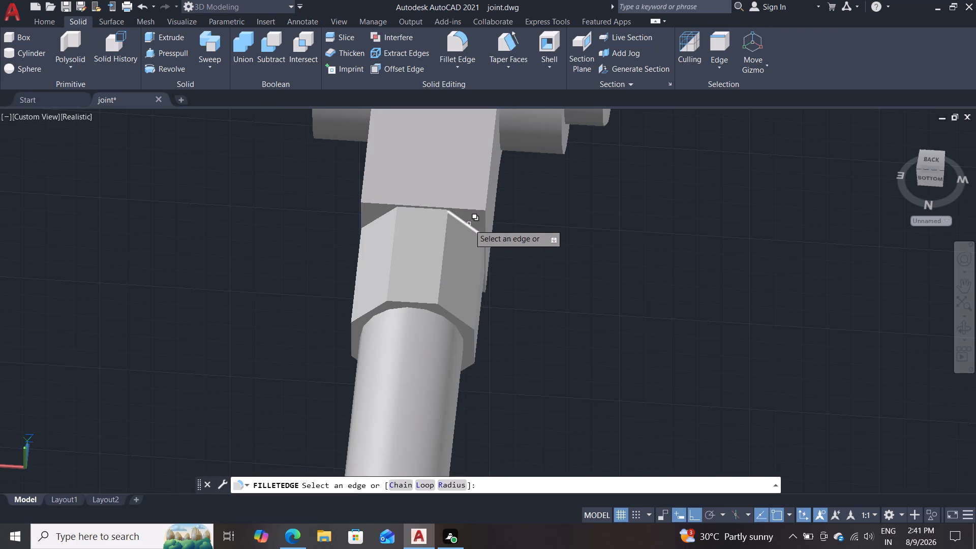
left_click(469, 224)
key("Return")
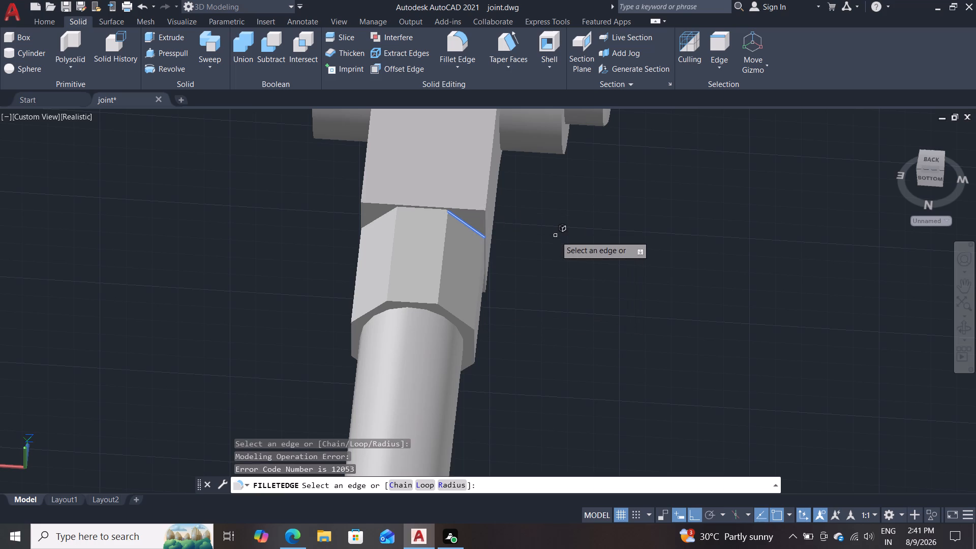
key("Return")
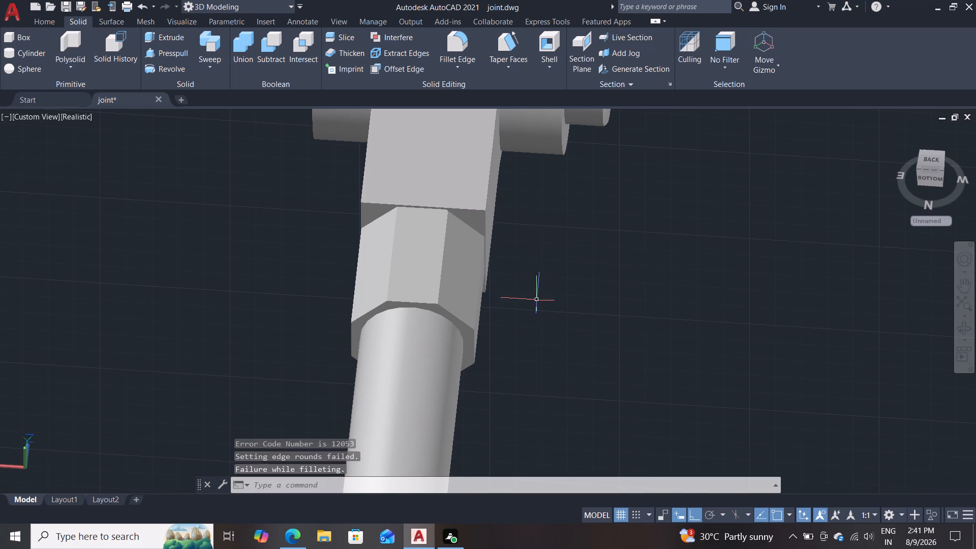
Fillet three of the four slanted edges where the eye rod's octagonal collar meets its block, also trying to include the fourth.
middle_click_drag(537, 301, 535, 189, "shift")
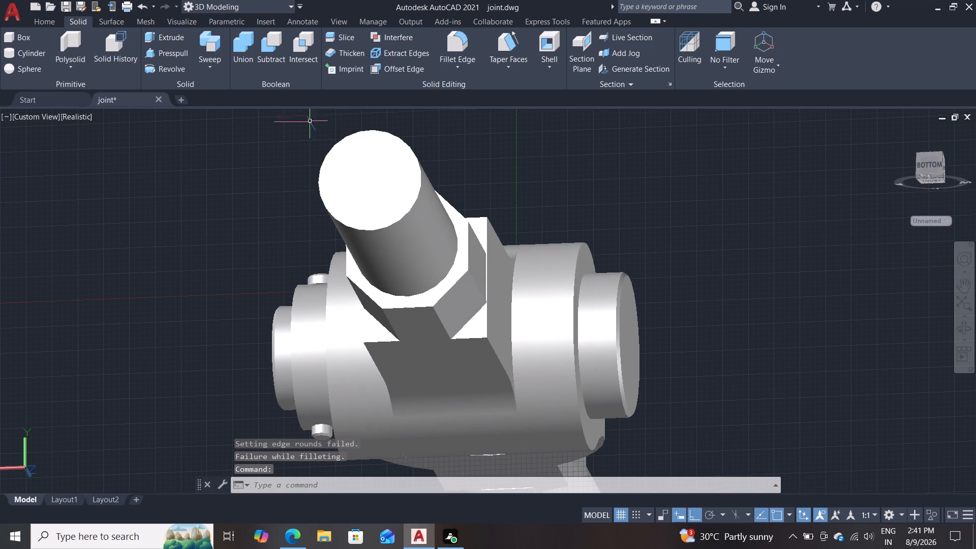
left_click(458, 39)
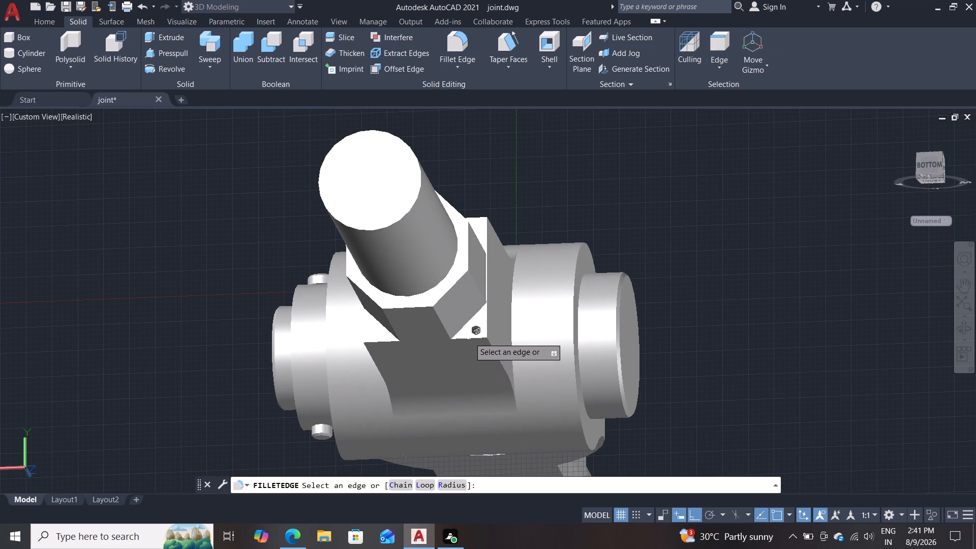
left_click(469, 319)
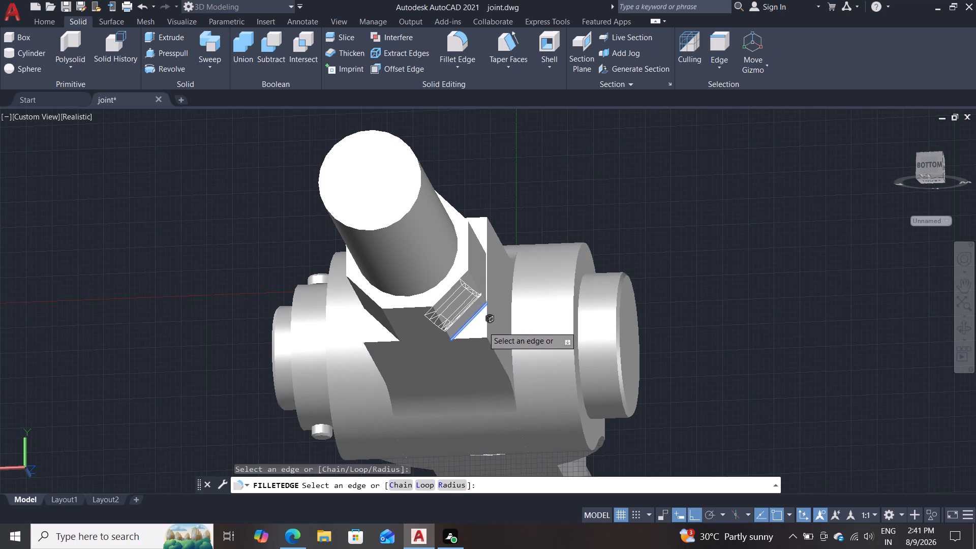
left_click(381, 330)
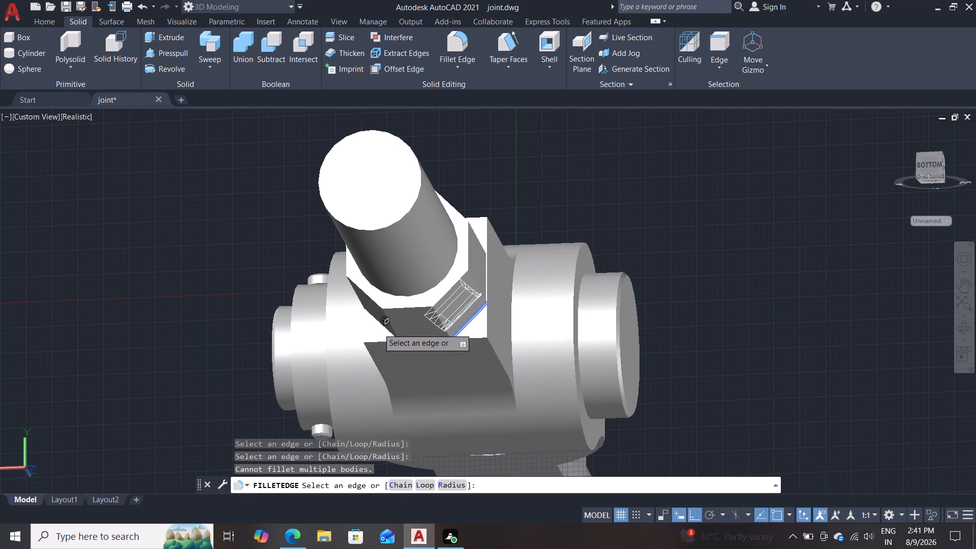
middle_click_drag(259, 372, 335, 392, "shift")
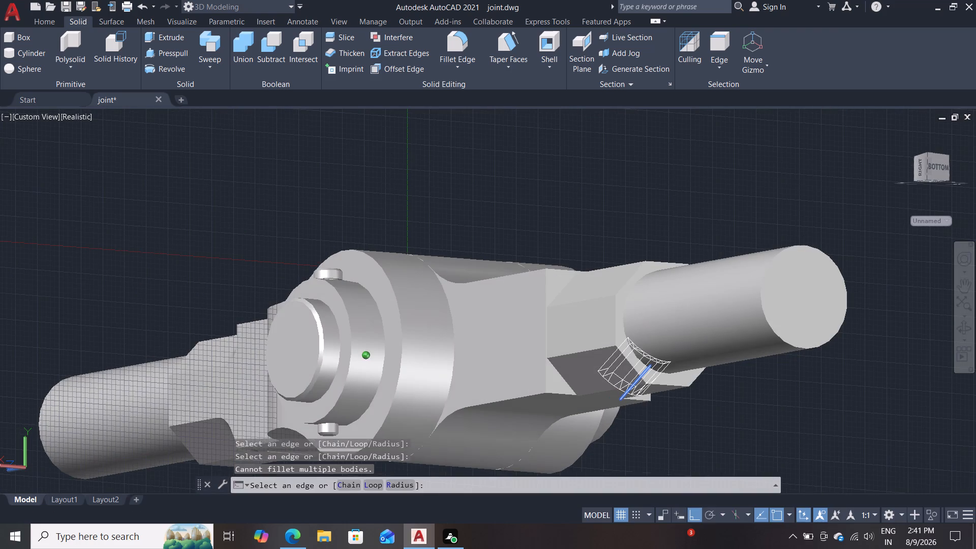
left_click(563, 381)
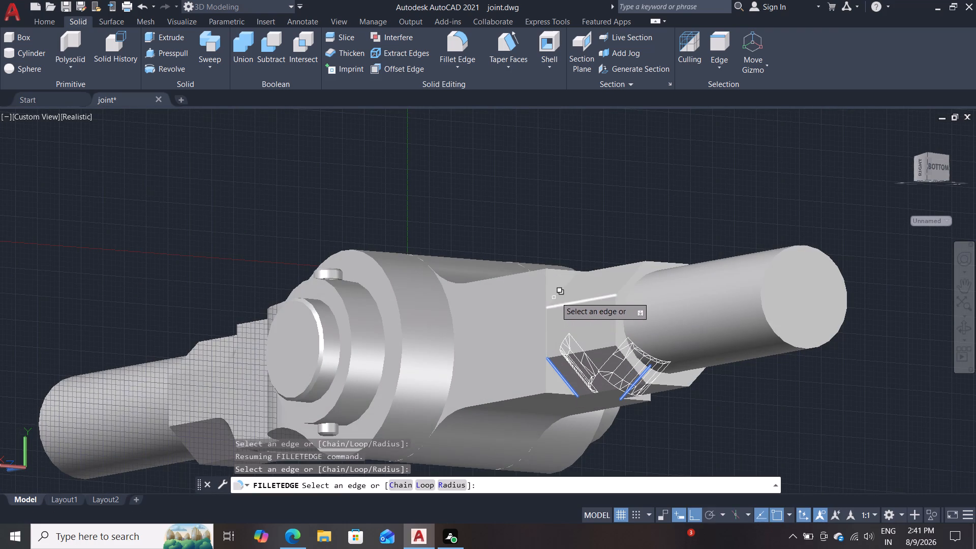
left_click(564, 290)
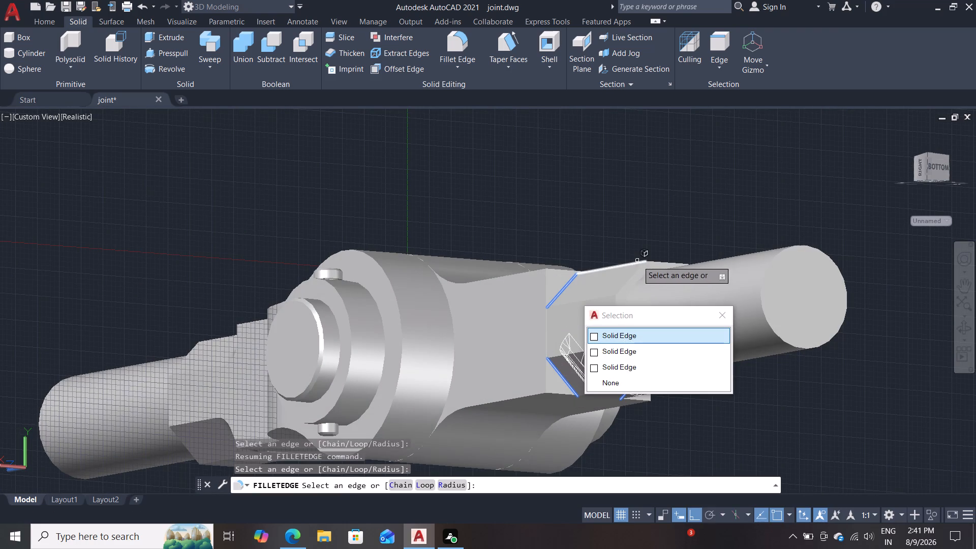
middle_click_drag(660, 226, 573, 248, "shift")
scroll(573, 248, "up", 2, "shift")
scroll(572, 254, "down", 2)
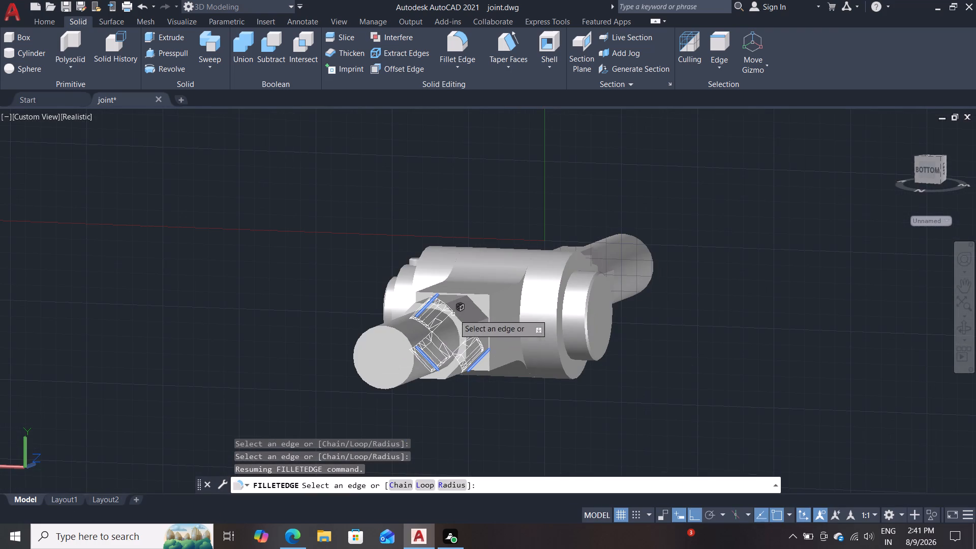
left_click(473, 305)
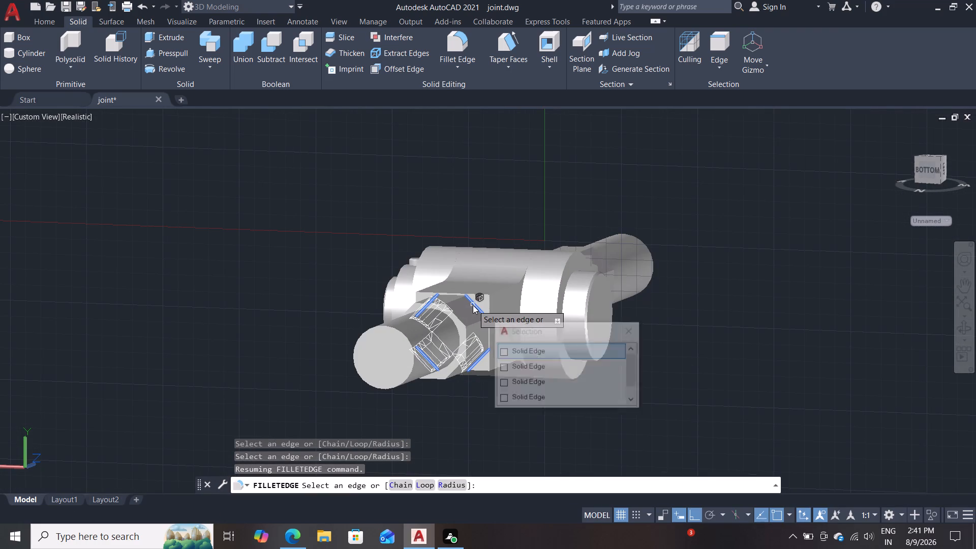
left_click(531, 350)
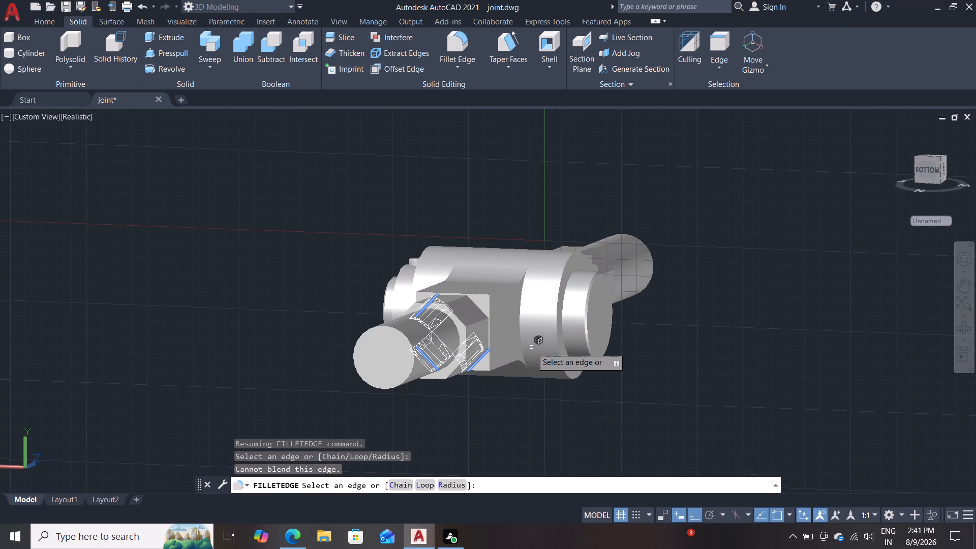
left_click(484, 312)
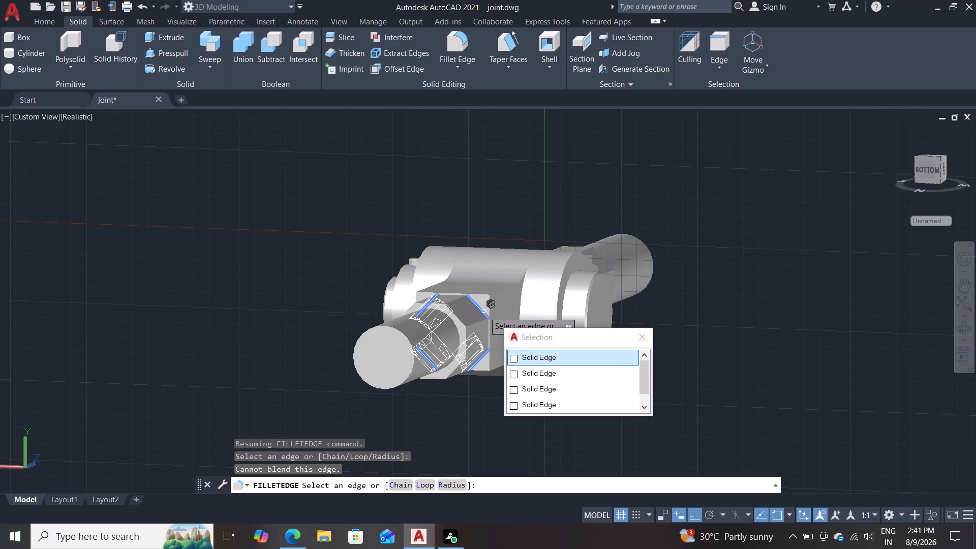
key("Return")
left_click(481, 304)
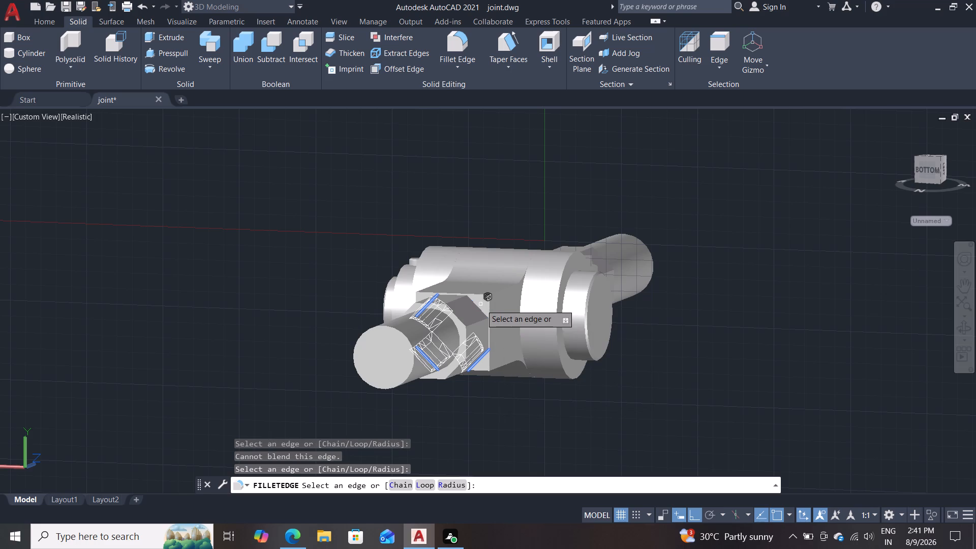
left_click(474, 307)
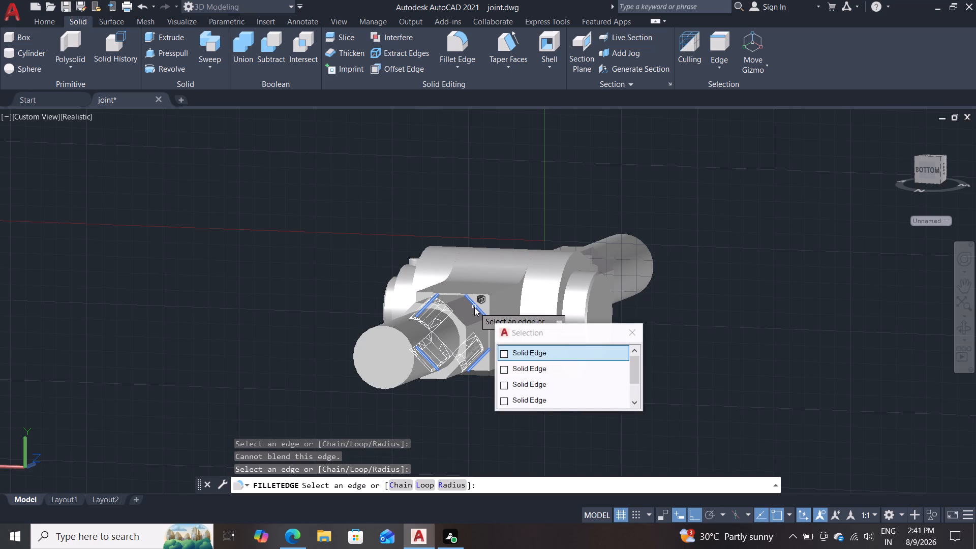
key("Return")
left_click(475, 307)
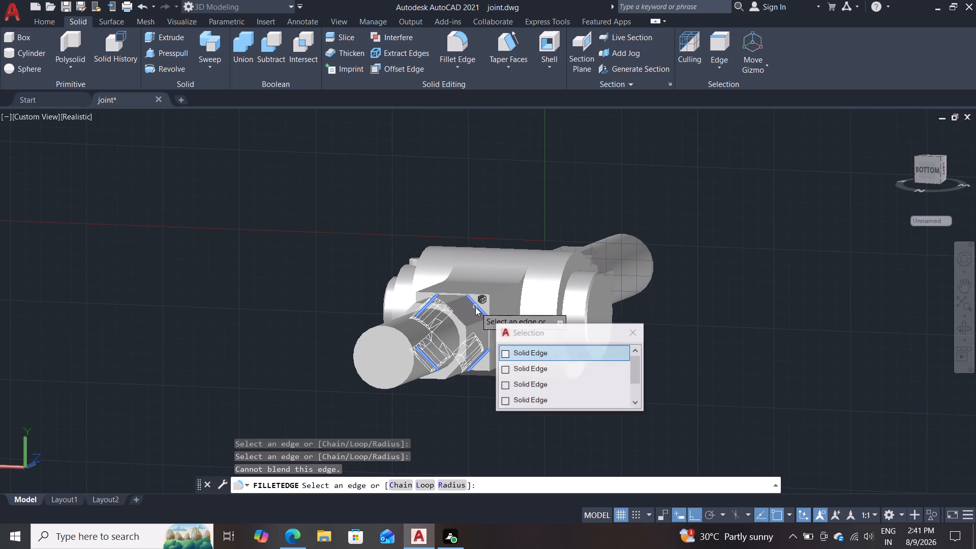
left_click(517, 352)
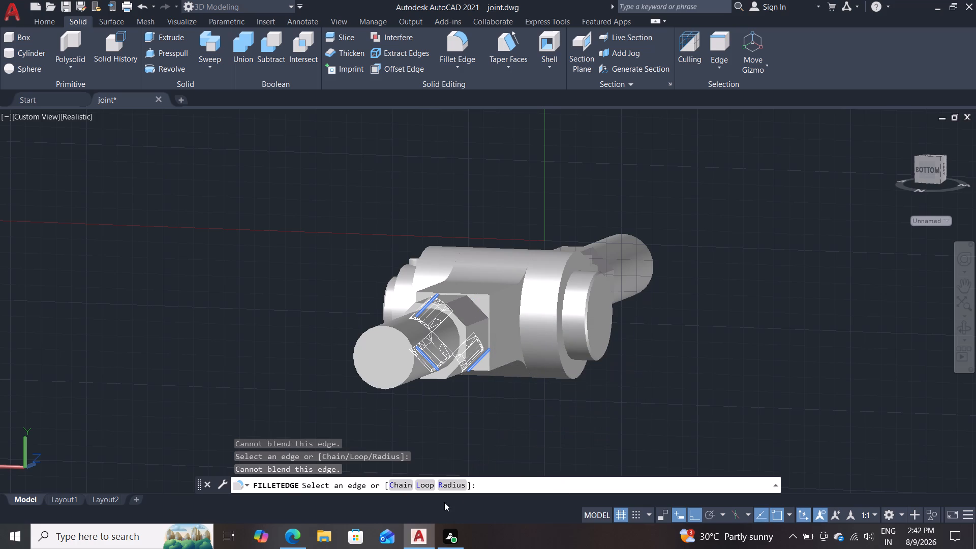
key("Return")
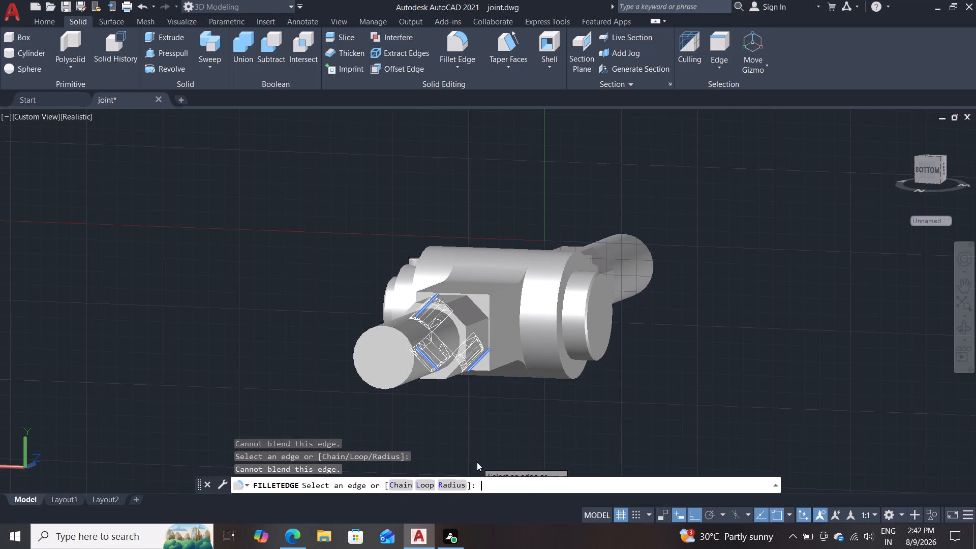
key("Return")
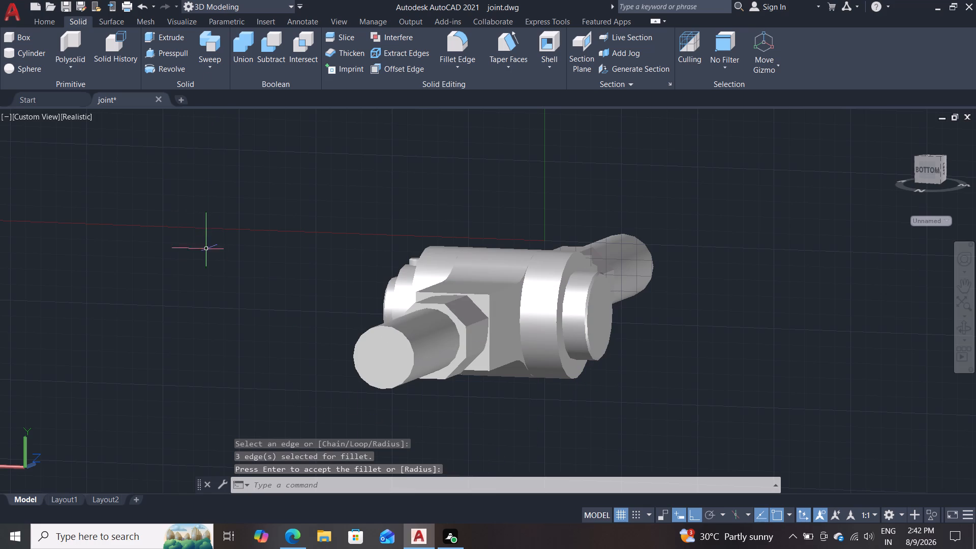
Examine the filleted junction of the eye rod's octagonal collar and block from several sides, also trying to clear the highlighted edges.
scroll(219, 275, "up", 1)
middle_click_drag(232, 284, 359, 279, "shift")
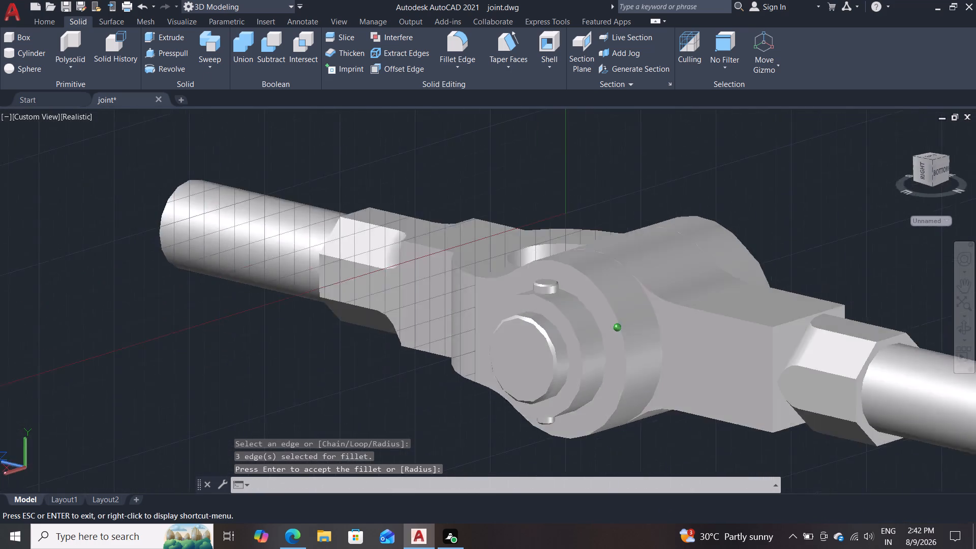
middle_click_drag(359, 279, 201, 245, "shift")
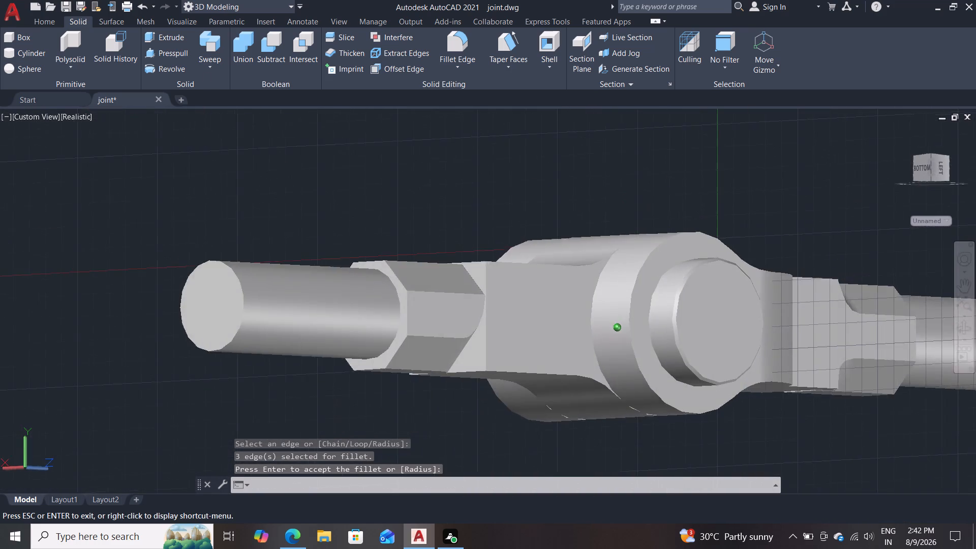
middle_click_drag(201, 245, 302, 268, "shift")
middle_click_drag(246, 245, 65, 204)
scroll(189, 222, "up", 2)
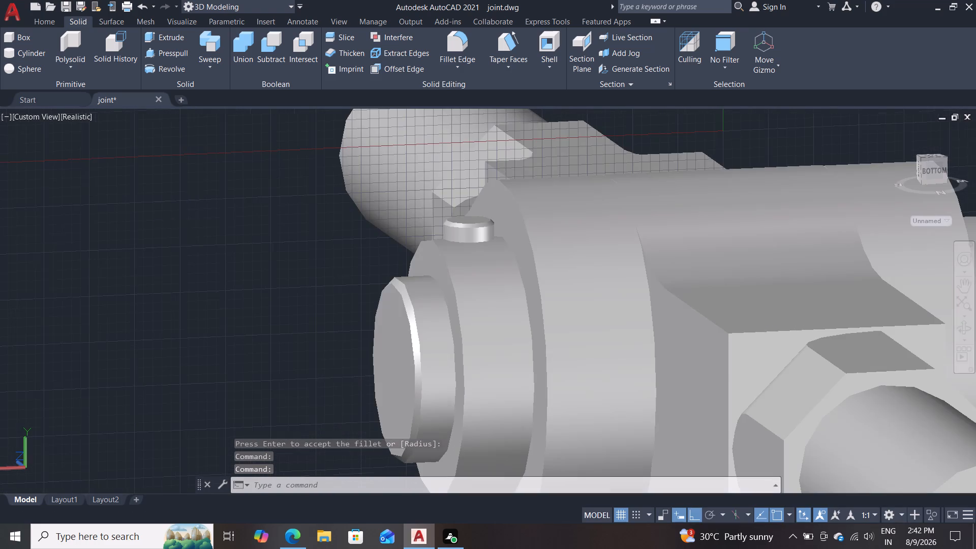
middle_click_drag(194, 200, 108, 135)
right_click_drag(185, 184, 159, 155)
right_click_drag(155, 152, 113, 137)
scroll(168, 155, "down", 1)
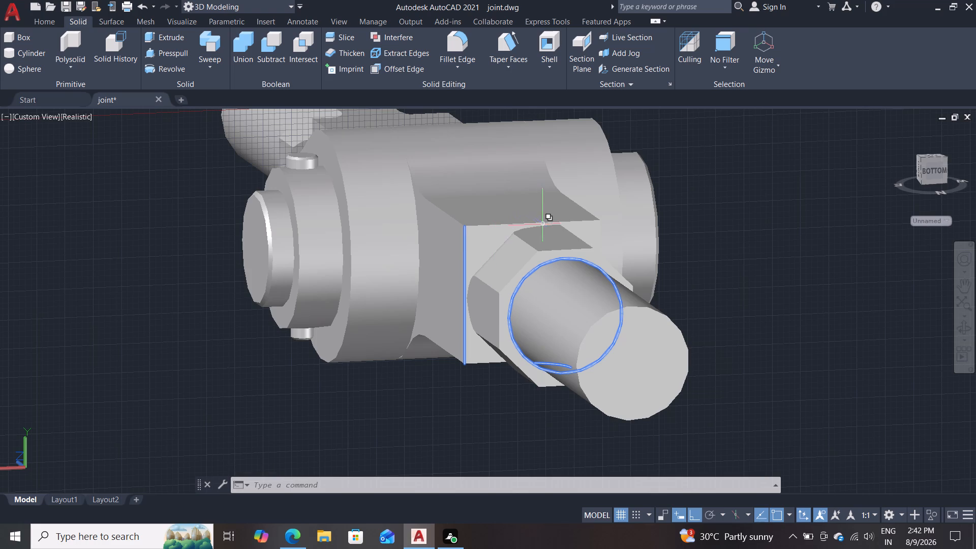
key("Escape")
middle_click_drag(398, 422, 398, 379, "shift")
scroll(397, 422, "up", 1, "shift")
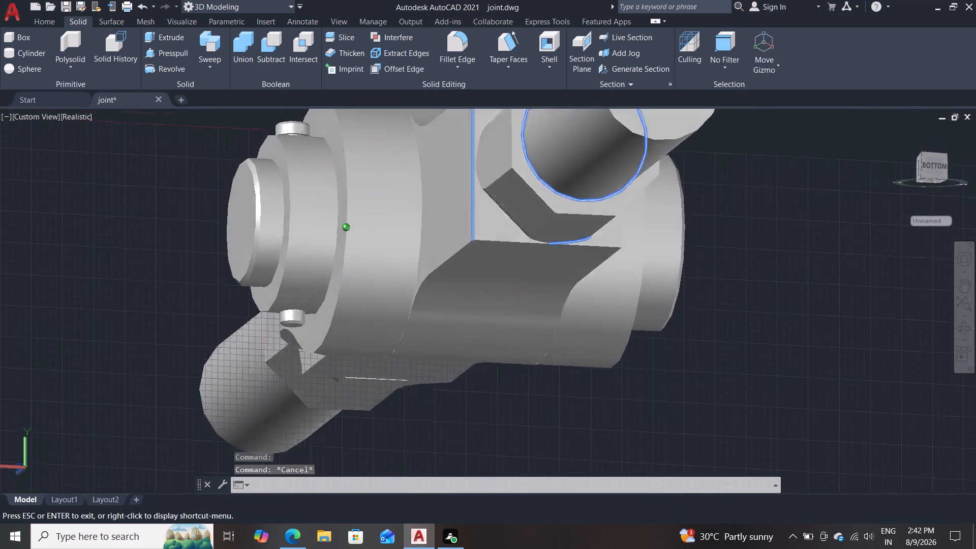
middle_click_drag(398, 379, 341, 405, "shift")
middle_click(297, 398, "shift")
scroll(295, 399, "down", 1, "shift")
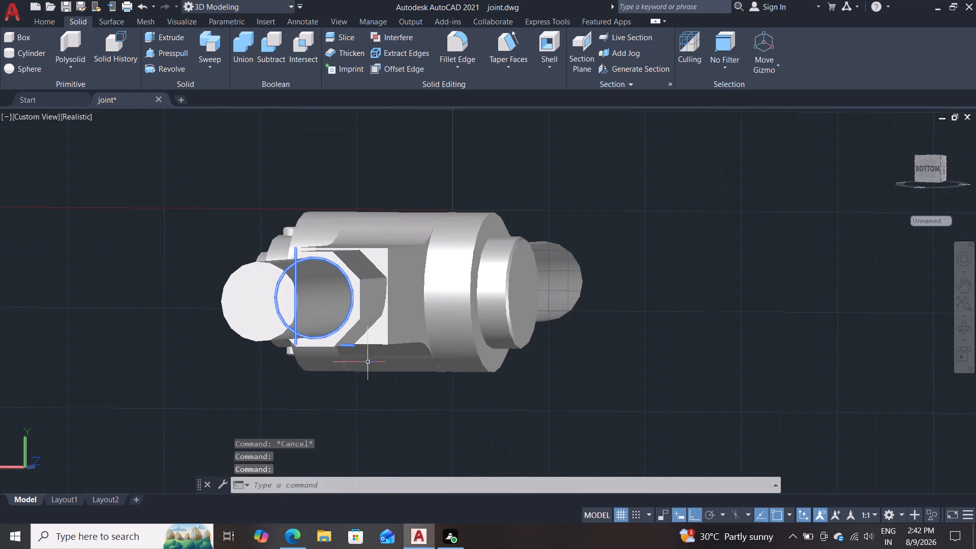
scroll(372, 361, "down", 2)
key("Escape")
key("Escape")
key("Escape")
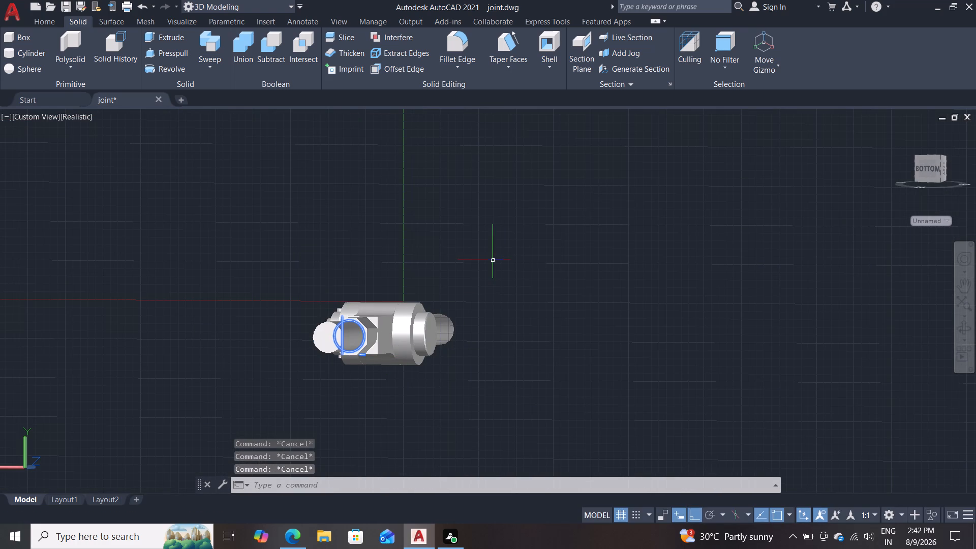
key("Escape")
key("Escape")
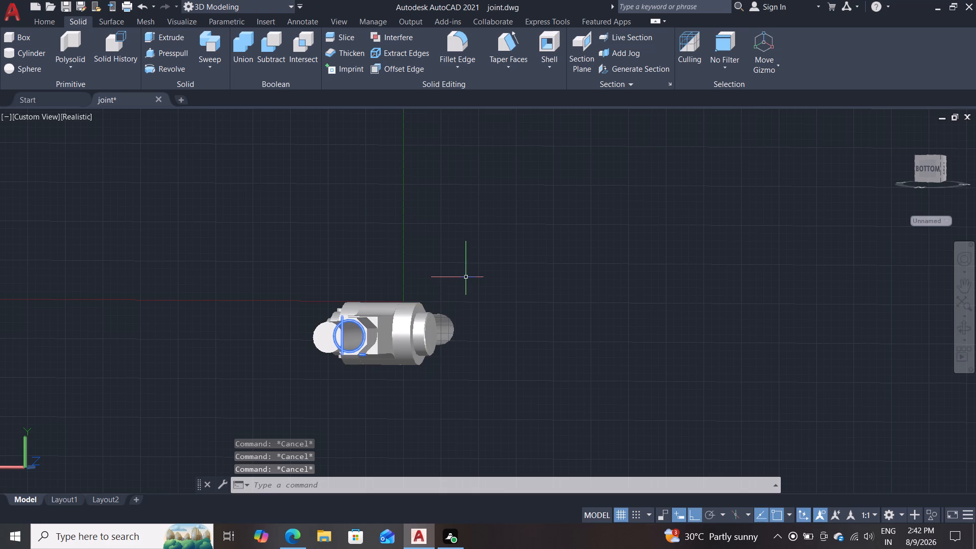
middle_click_drag(471, 285, 496, 306, "shift")
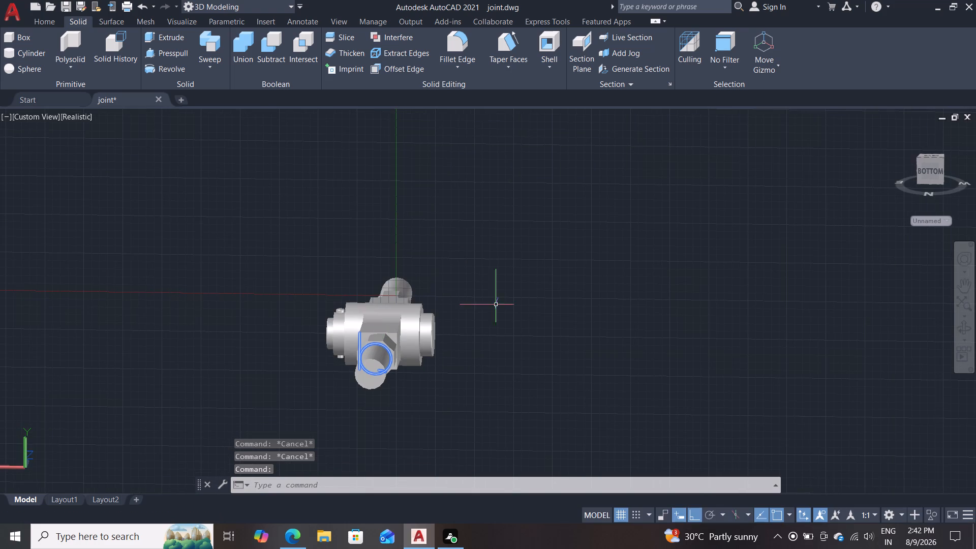
middle_click_drag(506, 272, 511, 306, "shift")
Undo the fillets on the slanted edges where the eye rod's octagonal collar meets its block.
key("ctrl+z")
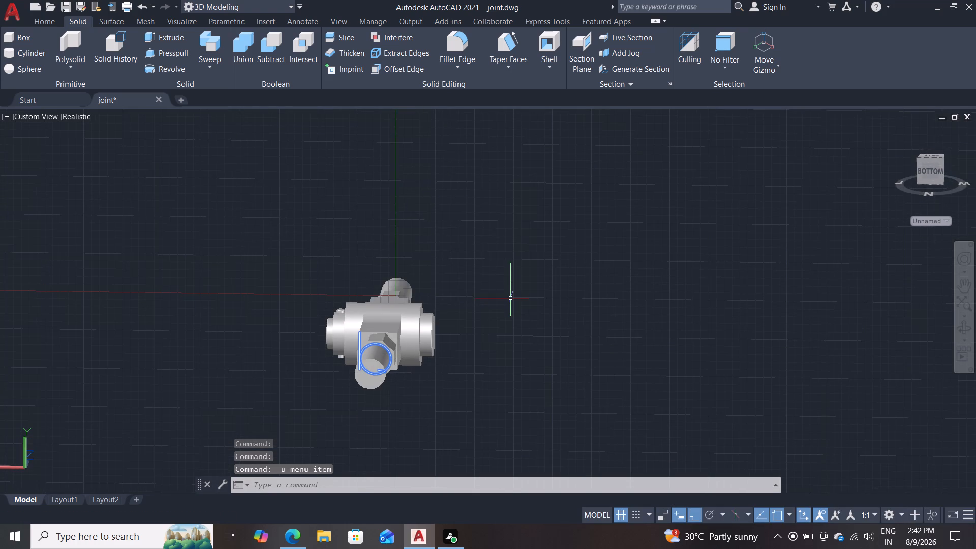
key("ctrl+z")
key("ctrl+z")
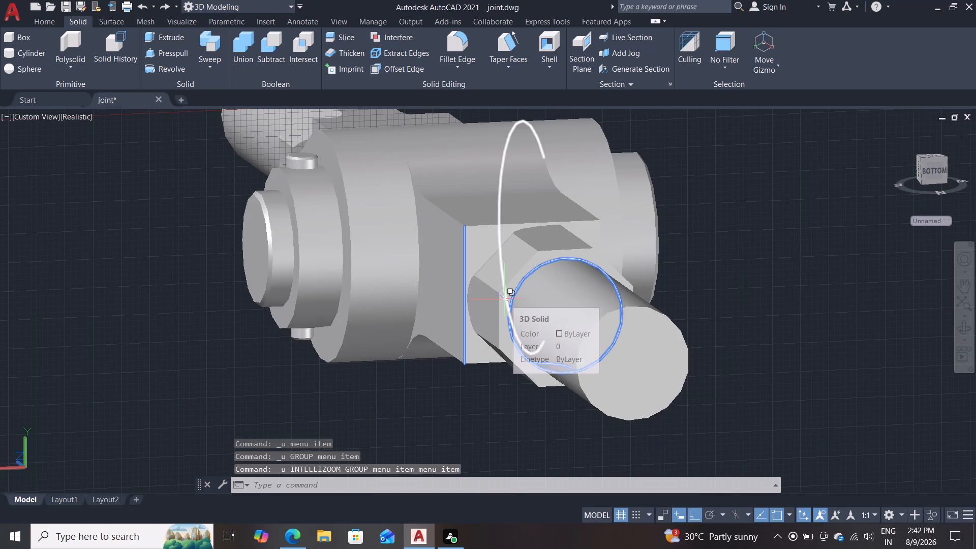
key("ctrl+z")
key("ctrl+z")
key("ctrl+z")
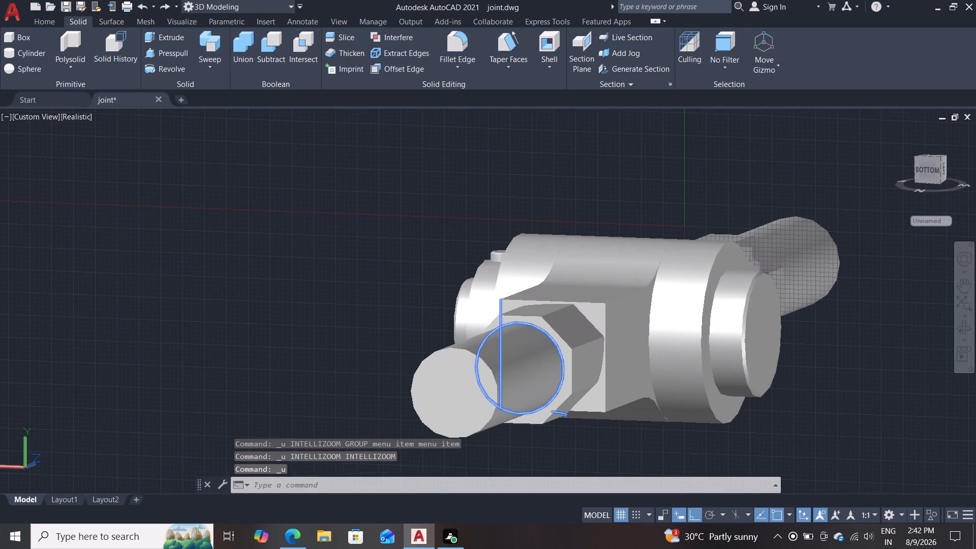
key("ctrl+z")
key("ctrl+z")
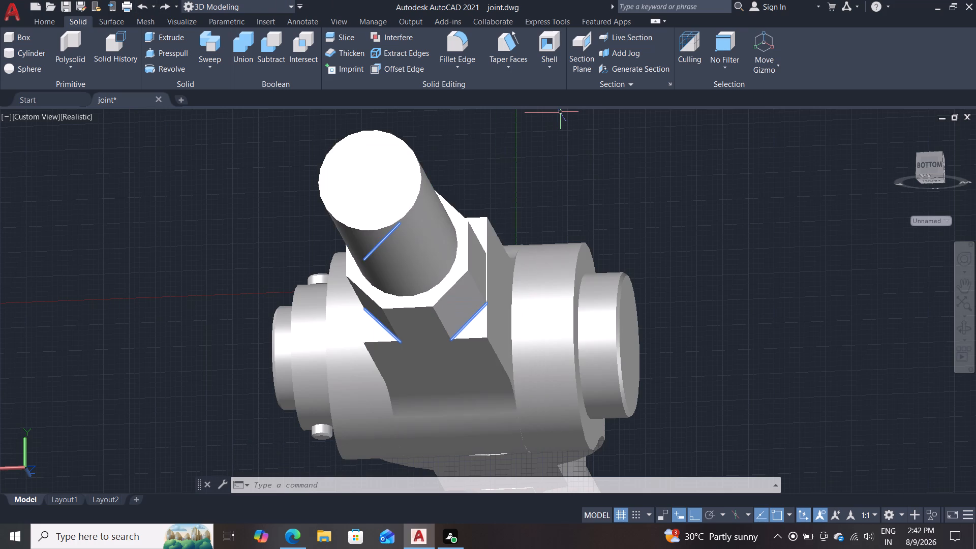
key("ctrl+z")
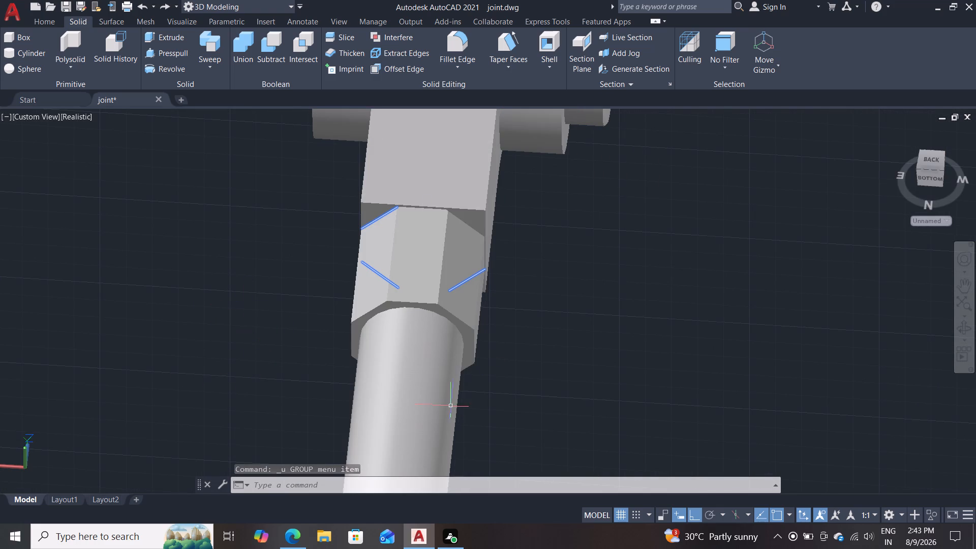
Clear the leftover edge highlights on the eye rod's collar by selecting the rod and deselecting it again.
key("Escape")
key("Escape")
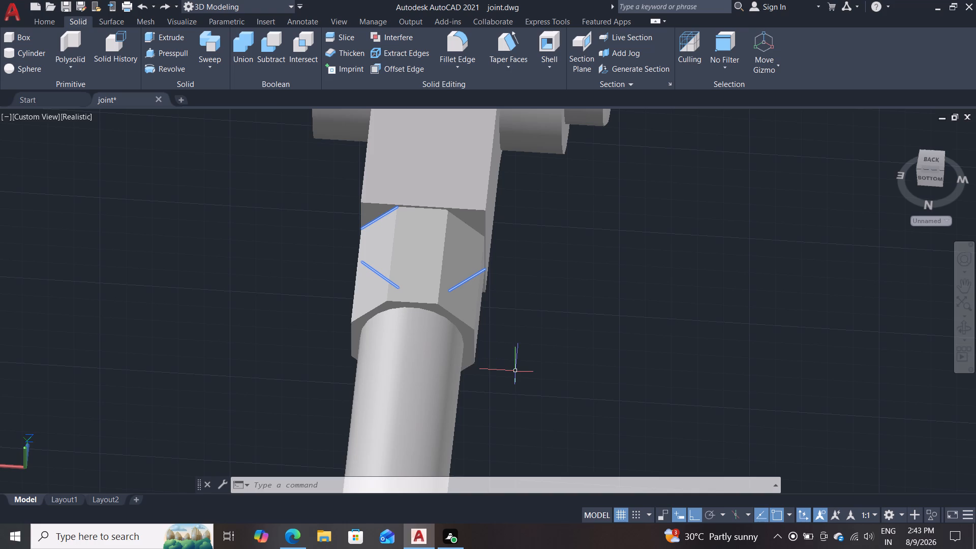
key("Escape")
key("Escape")
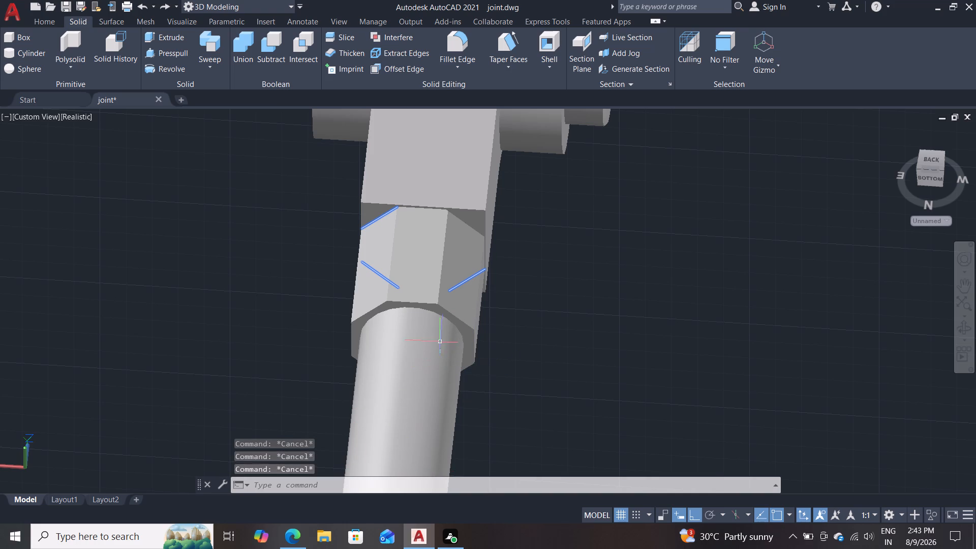
key("Escape")
double_click(473, 221)
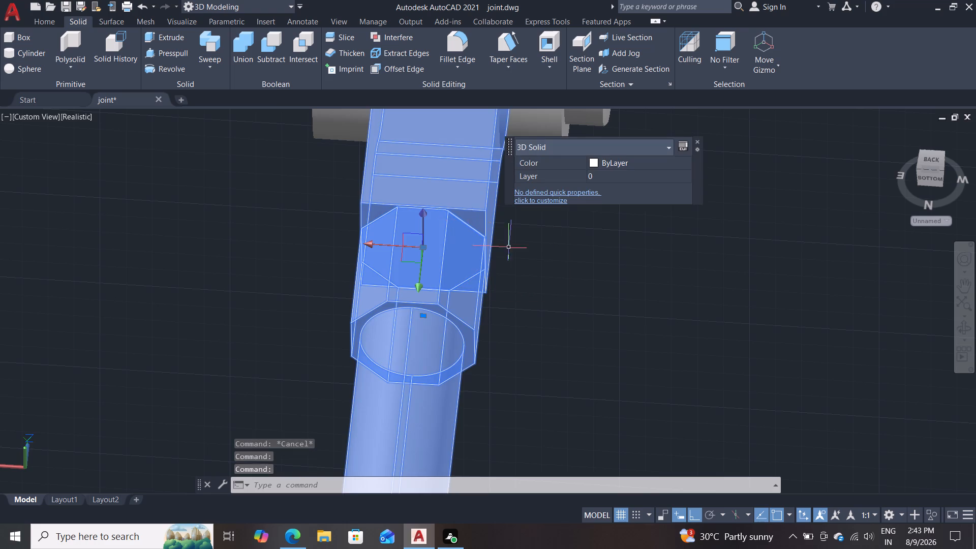
key("Escape")
Examine the whole joint from several sides, comparing the eye rod's collar with the fork's and checking the pin end, leaving nothing selected.
scroll(589, 262, "down", 3)
scroll(593, 268, "up", 1)
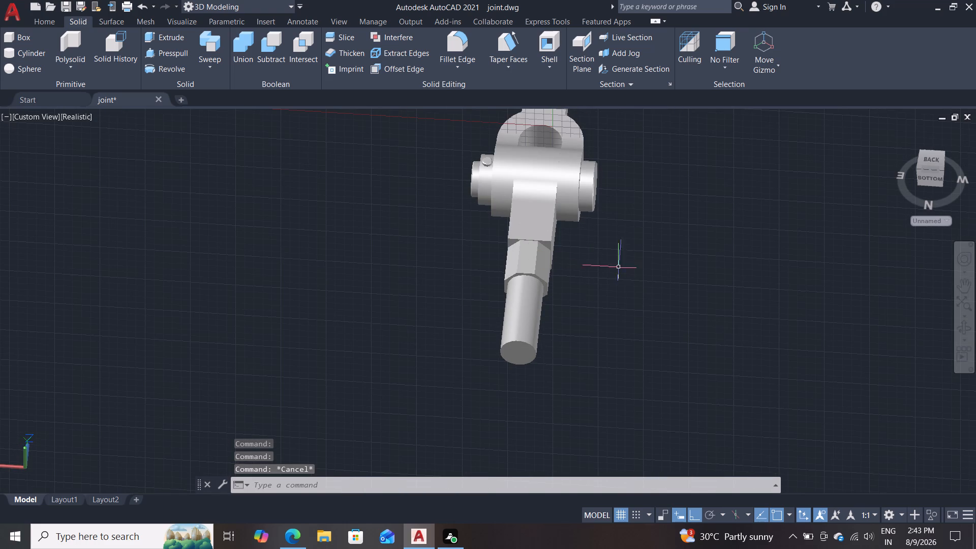
middle_click_drag(637, 261, 470, 301, "shift")
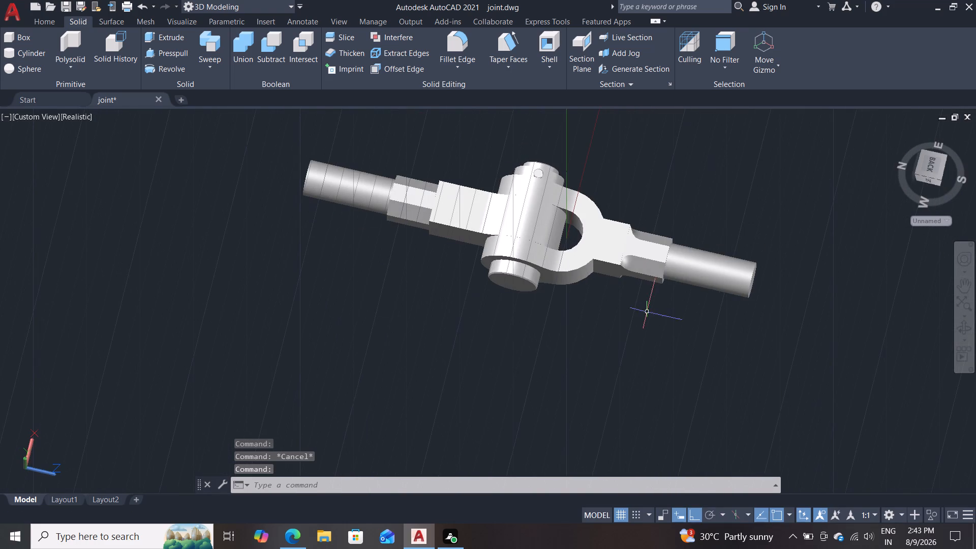
scroll(647, 312, "up", 2)
middle_click_drag(644, 314, 629, 274)
key("Escape")
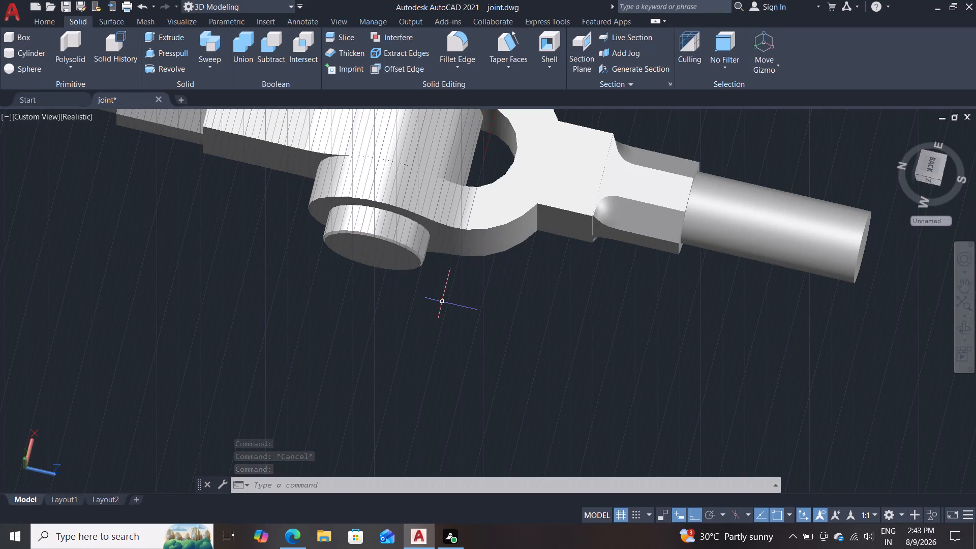
scroll(442, 302, "down", 1)
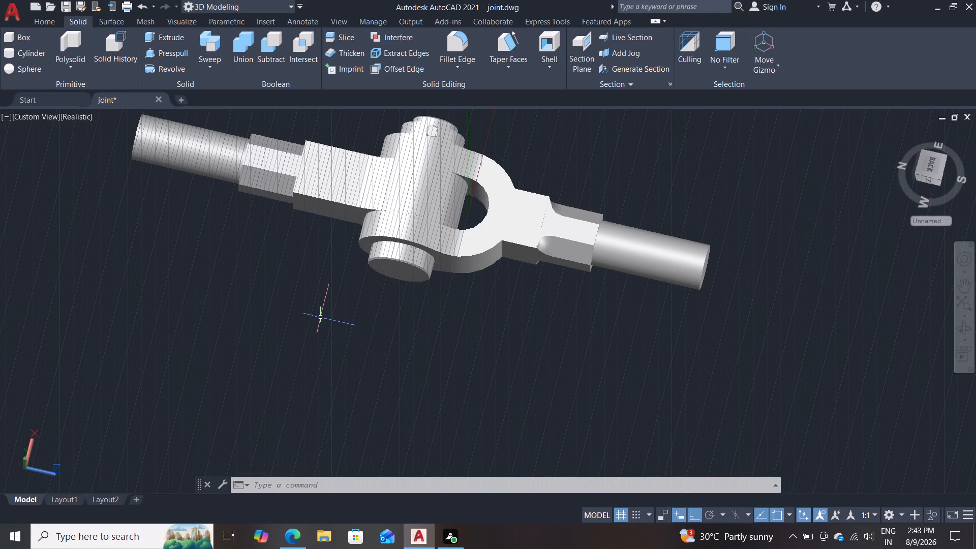
middle_click_drag(297, 313, 403, 276, "shift")
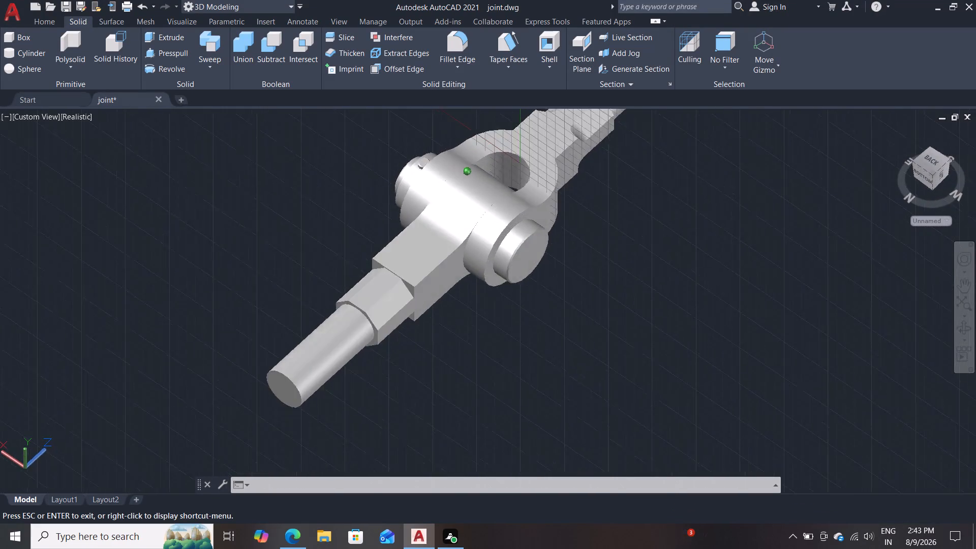
middle_click_drag(403, 276, 353, 279, "shift")
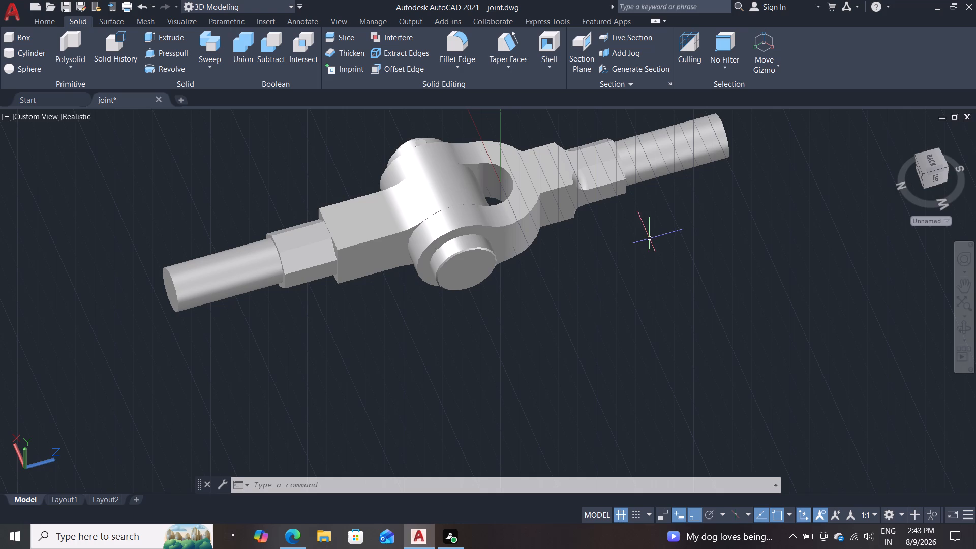
middle_click_drag(658, 222, 641, 323, "shift")
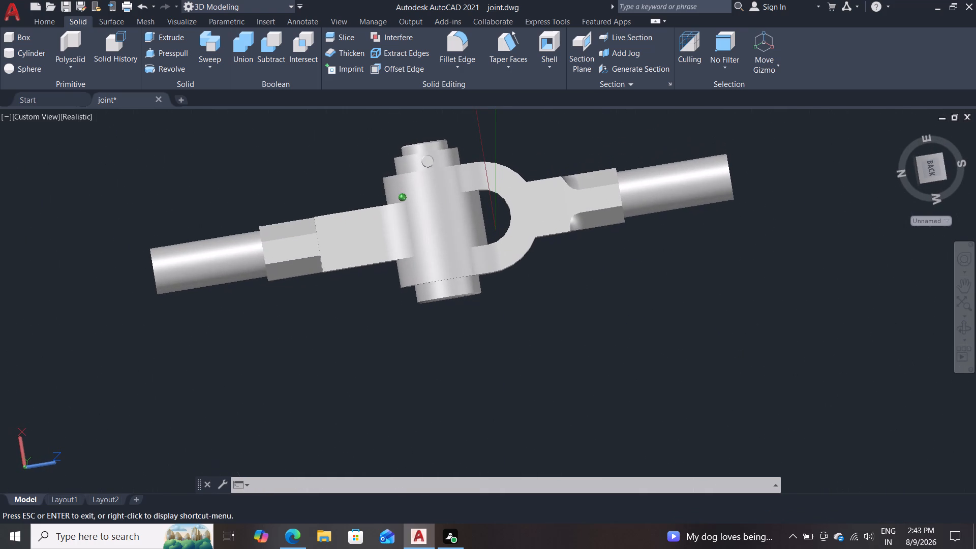
middle_click_drag(641, 323, 641, 332, "shift")
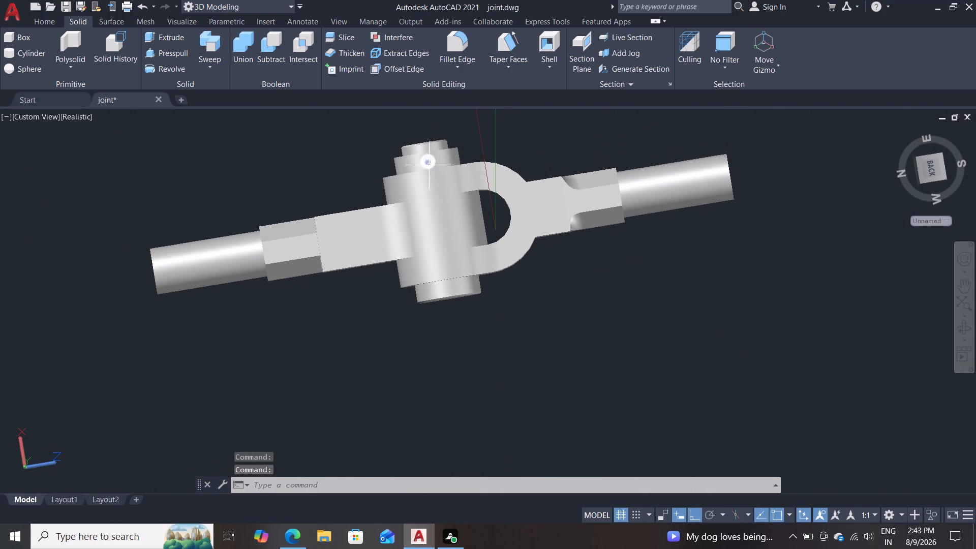
left_click(429, 160)
key("Escape")
key("Escape")
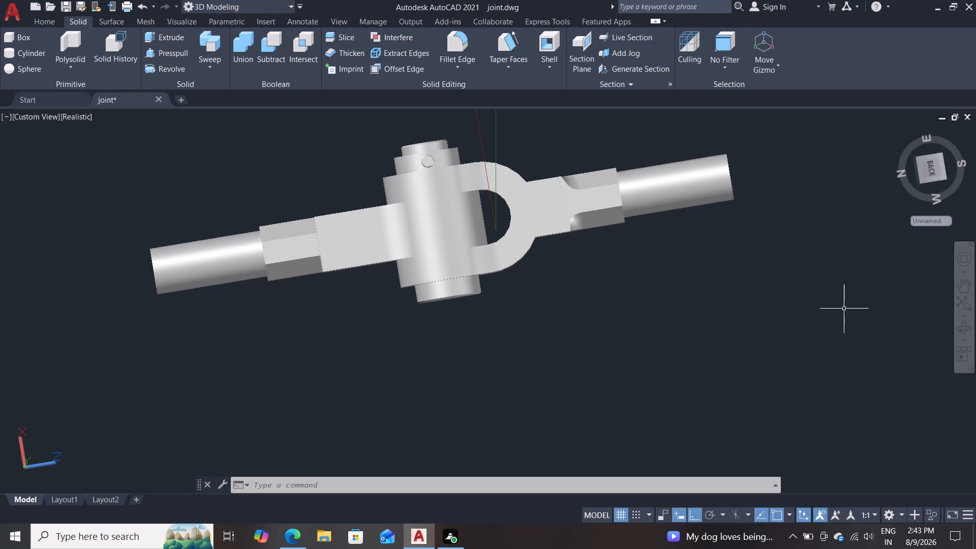
key("Escape")
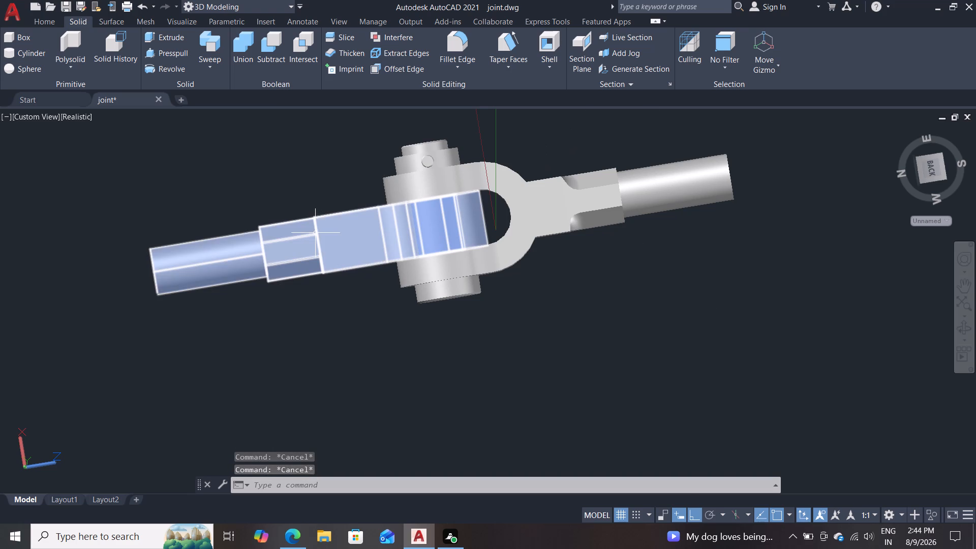
scroll(449, 307, "up", 3)
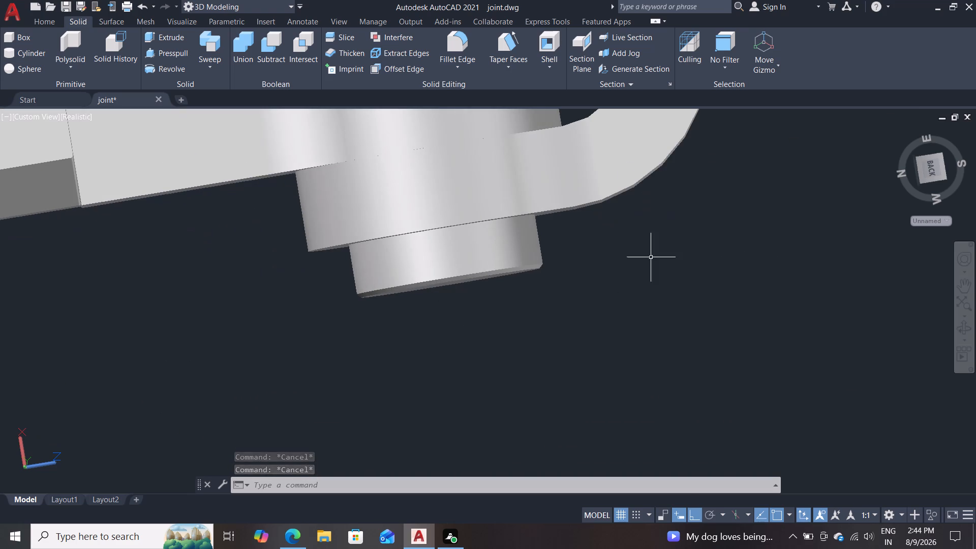
middle_click_drag(672, 245, 817, 271, "shift")
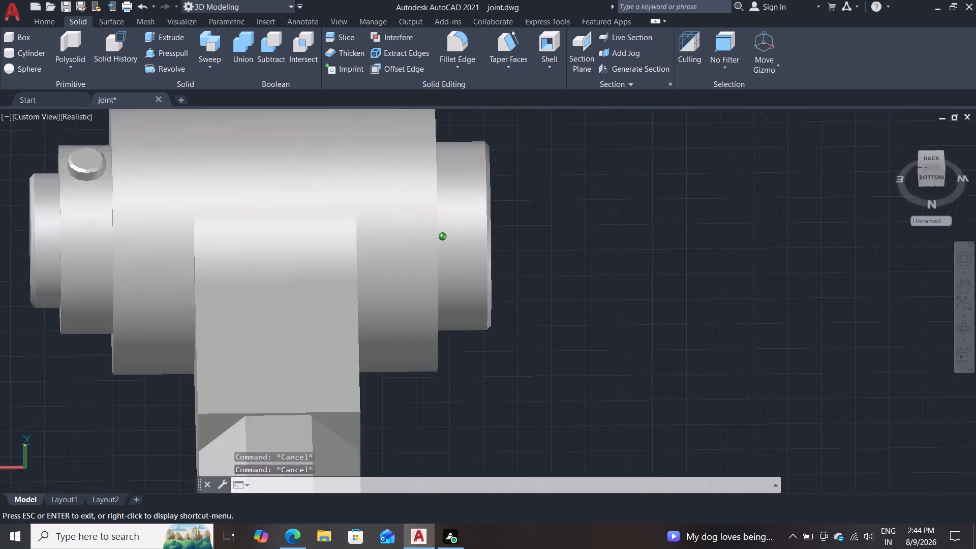
middle_click_drag(817, 271, 905, 219, "shift")
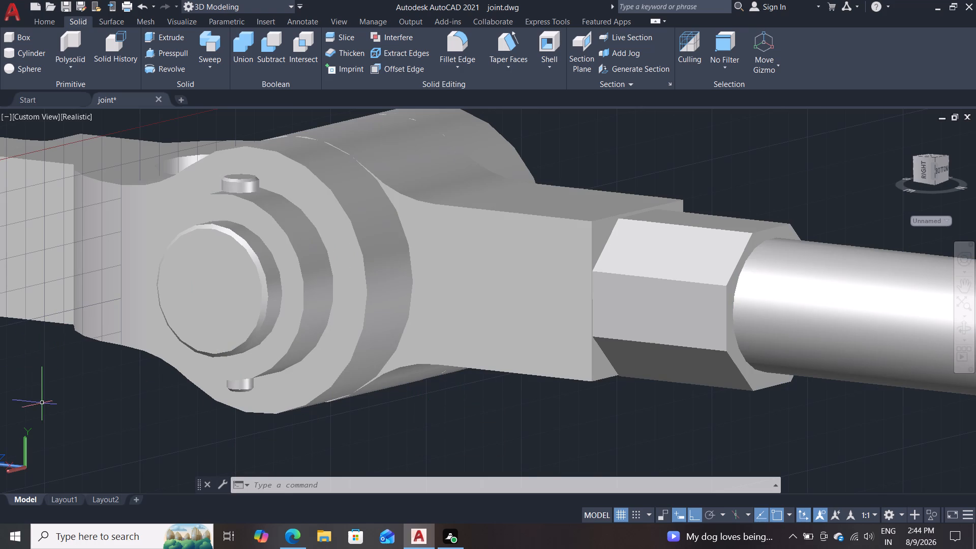
middle_click_drag(52, 445, 137, 459, "shift")
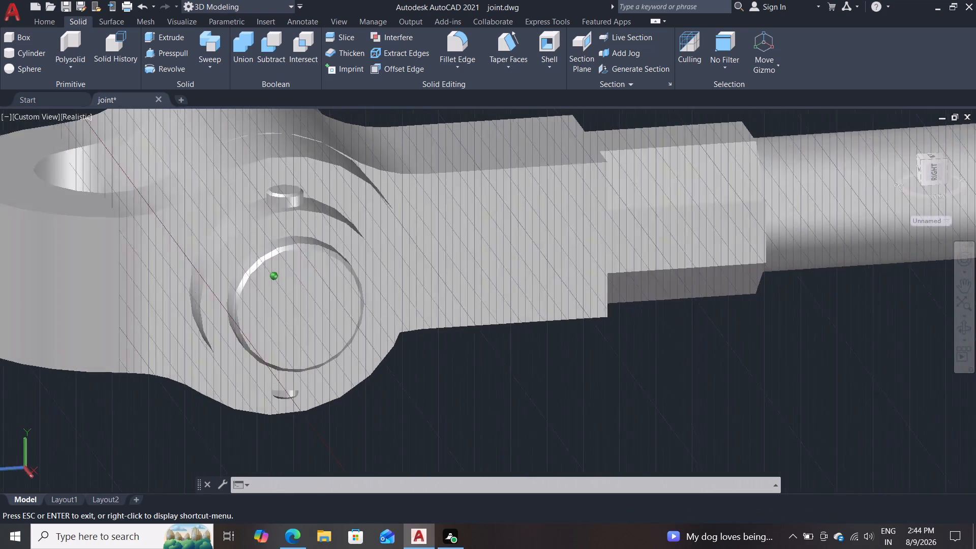
middle_click_drag(137, 459, 148, 455, "shift")
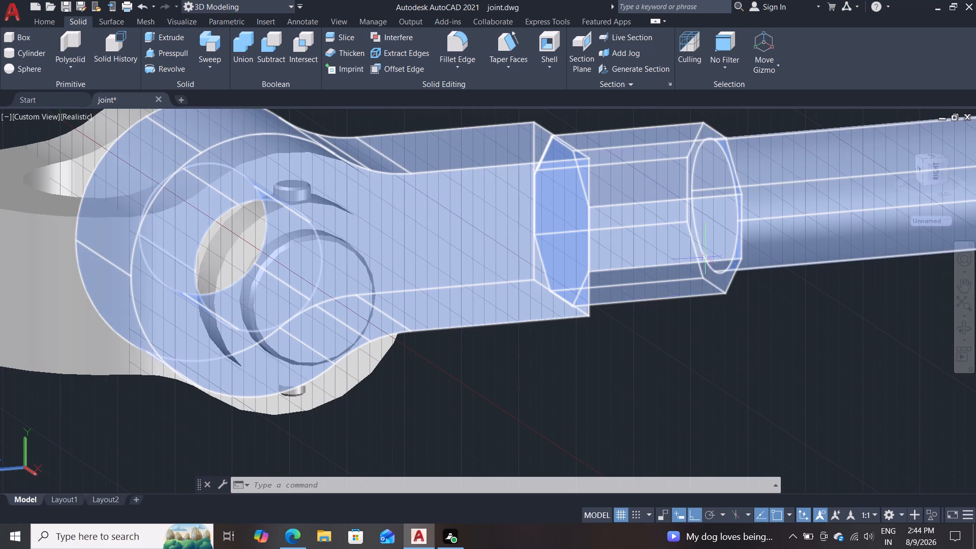
Examine the assembled joint and its pin end, checking the ring collar and the taper pin as separate solids, leaving nothing selected.
scroll(654, 320, "down", 1)
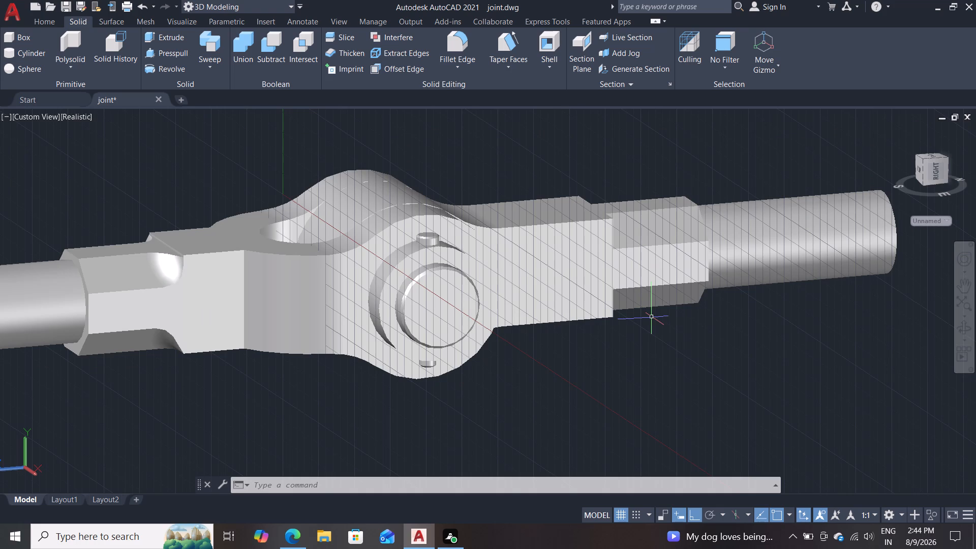
left_click(391, 300)
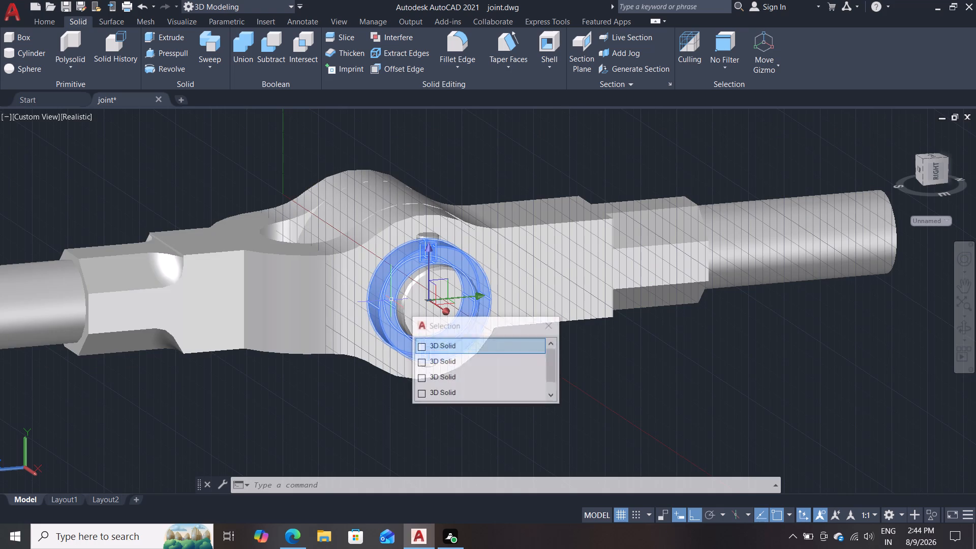
middle_click_drag(601, 159, 600, 198, "shift")
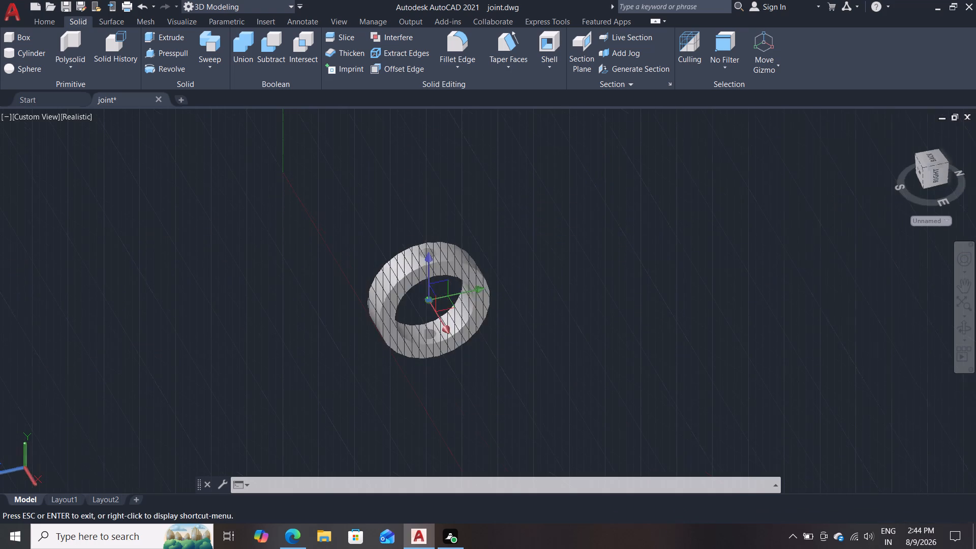
middle_click_drag(600, 198, 602, 224, "shift")
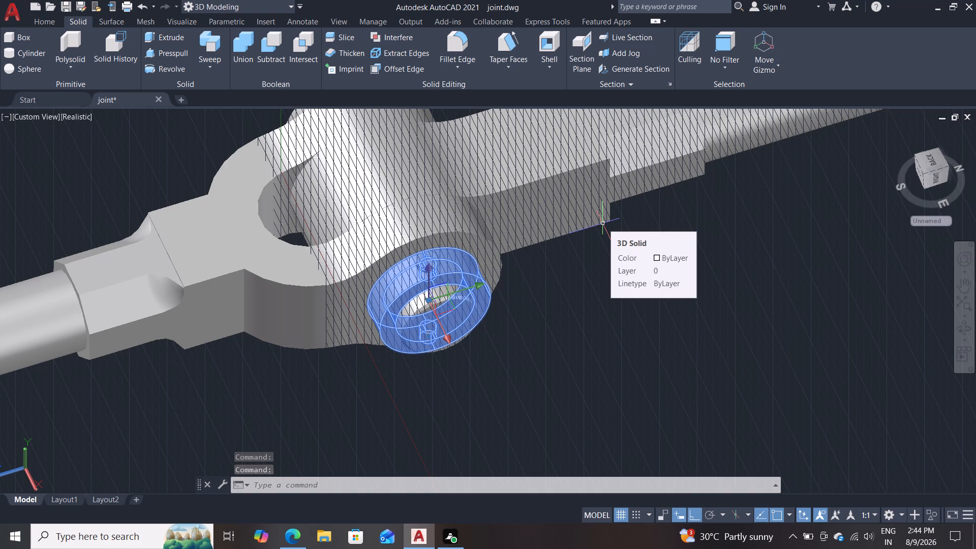
key("Escape")
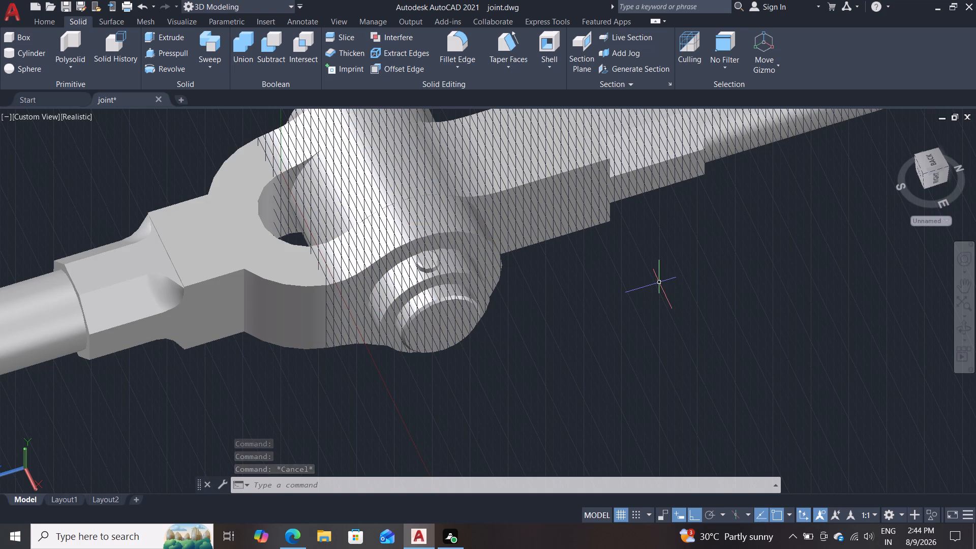
left_click(433, 264)
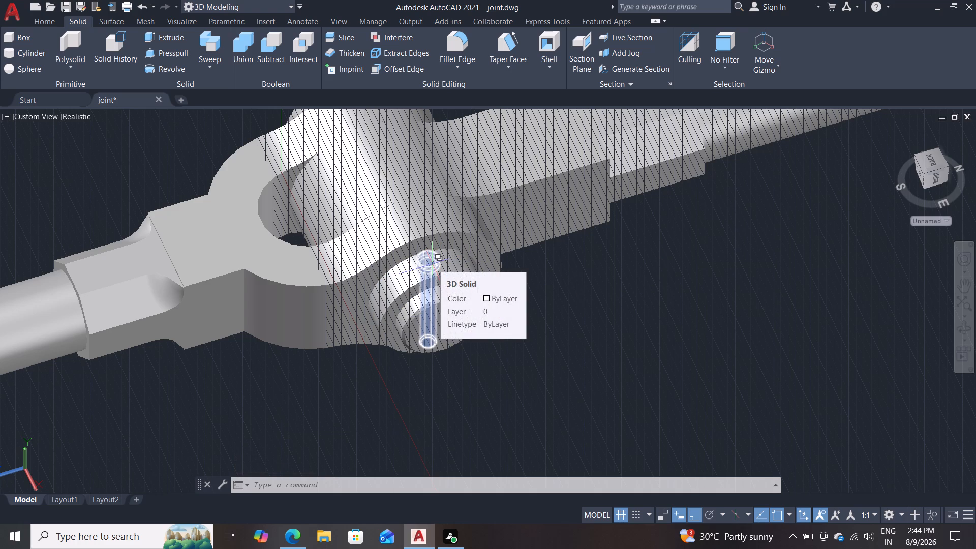
key("Escape")
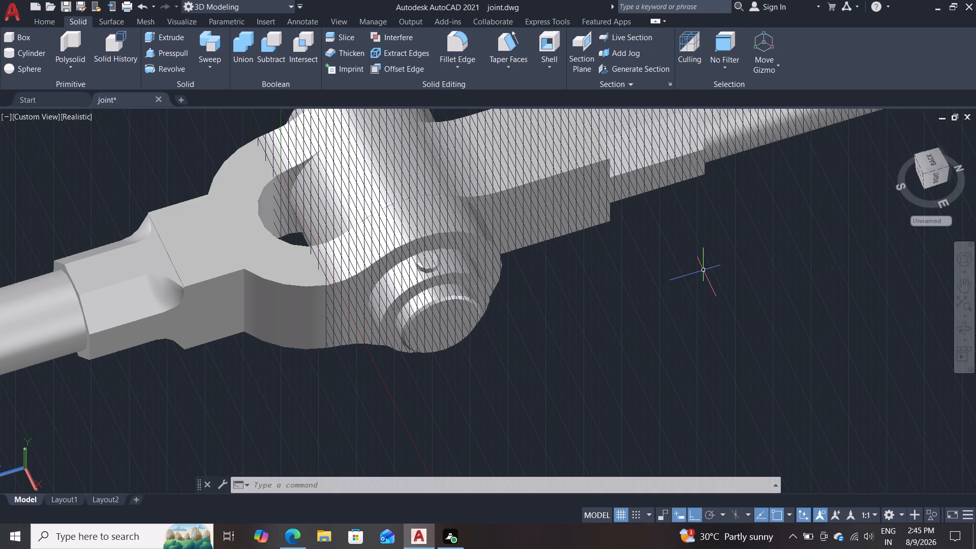
scroll(656, 284, "down", 2)
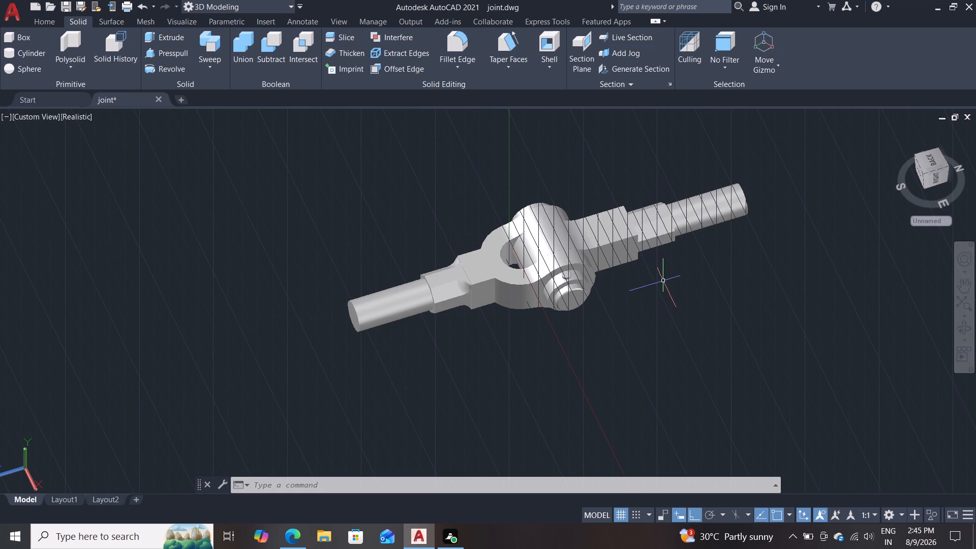
scroll(653, 298, "up", 2)
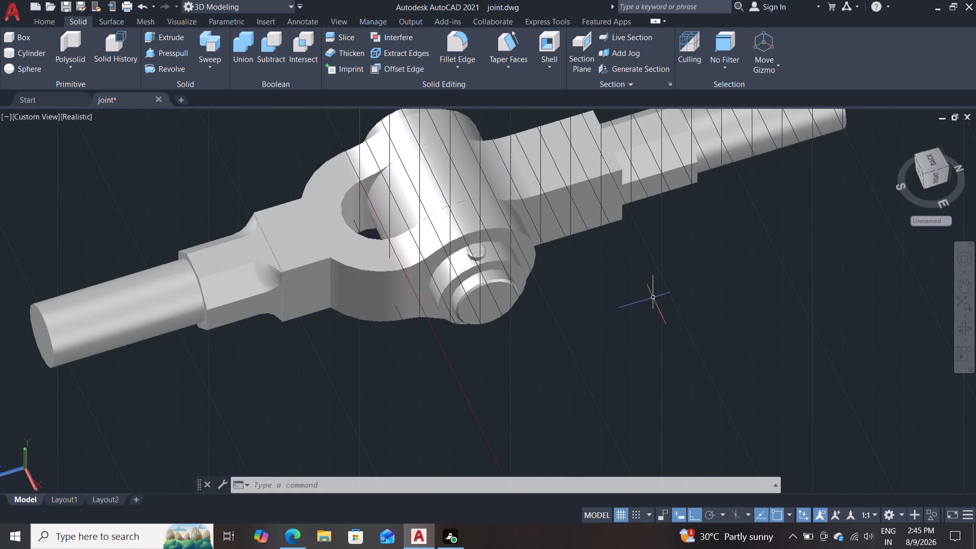
scroll(622, 299, "down", 1)
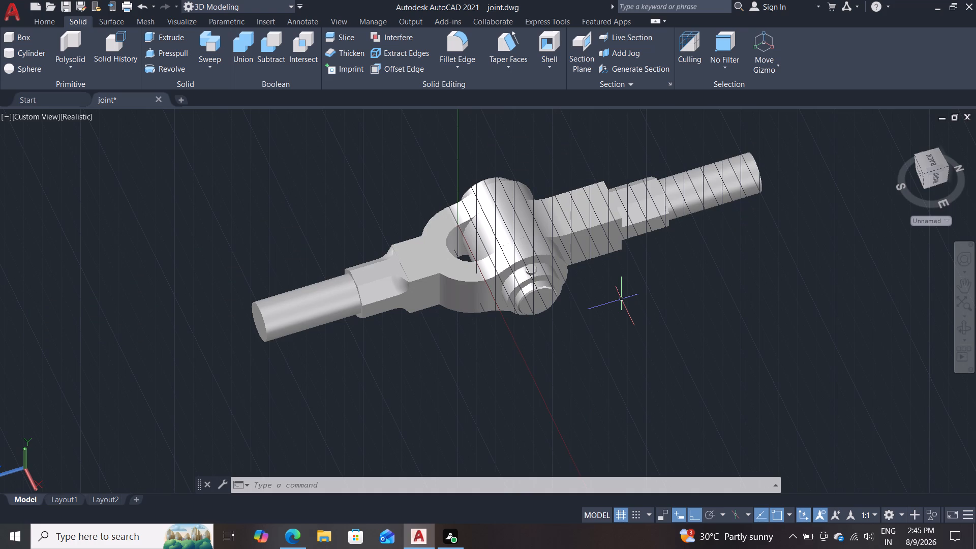
left_click(622, 299)
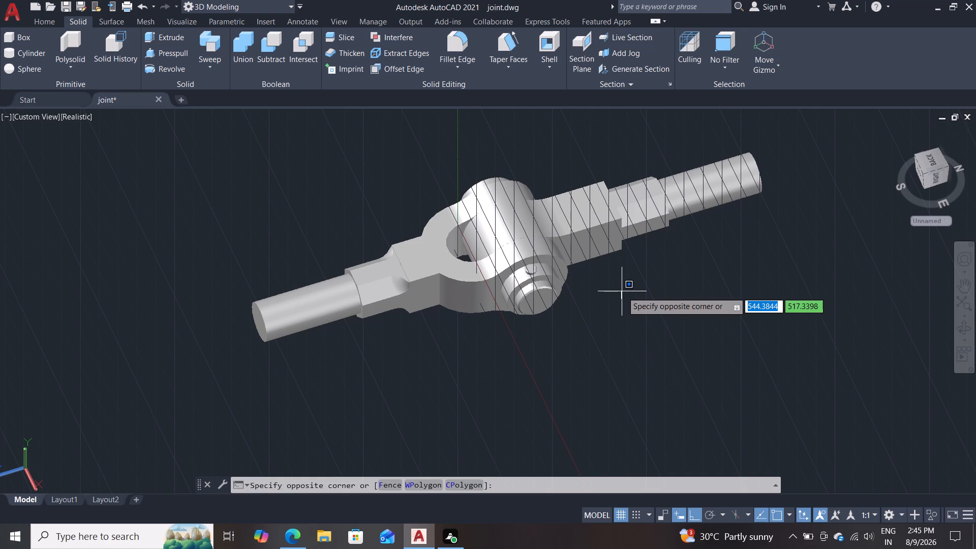
left_click(622, 292)
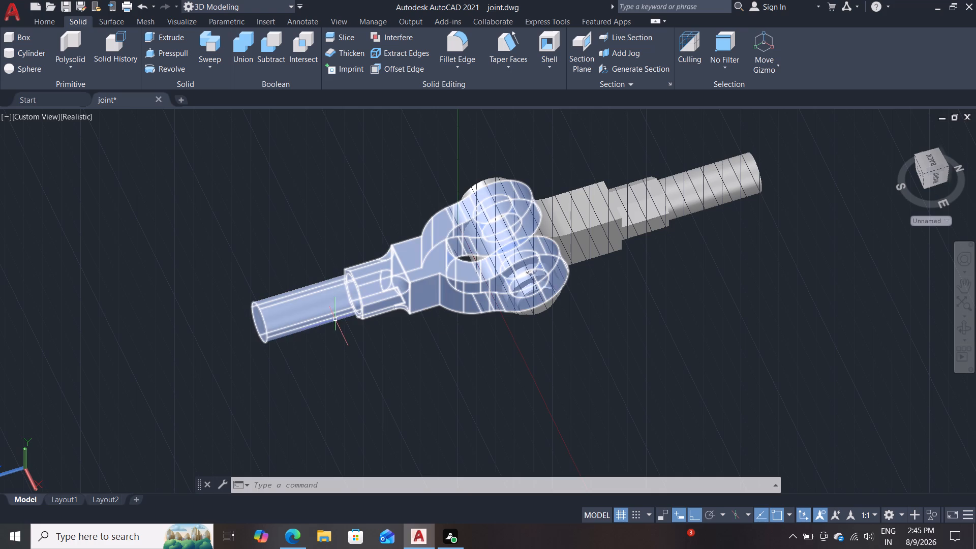
Open the Materials Browser with RMAT and apply the yellow generic material "Bas...ght" from the Autodesk Library to the fork rod.
key("r")
type("ma")
left_click(376, 349)
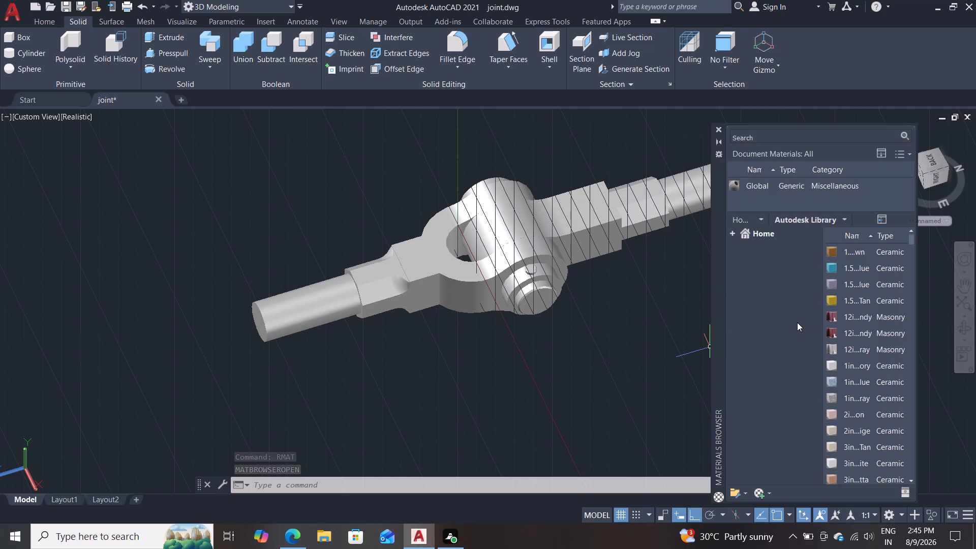
scroll(838, 343, "down", 3)
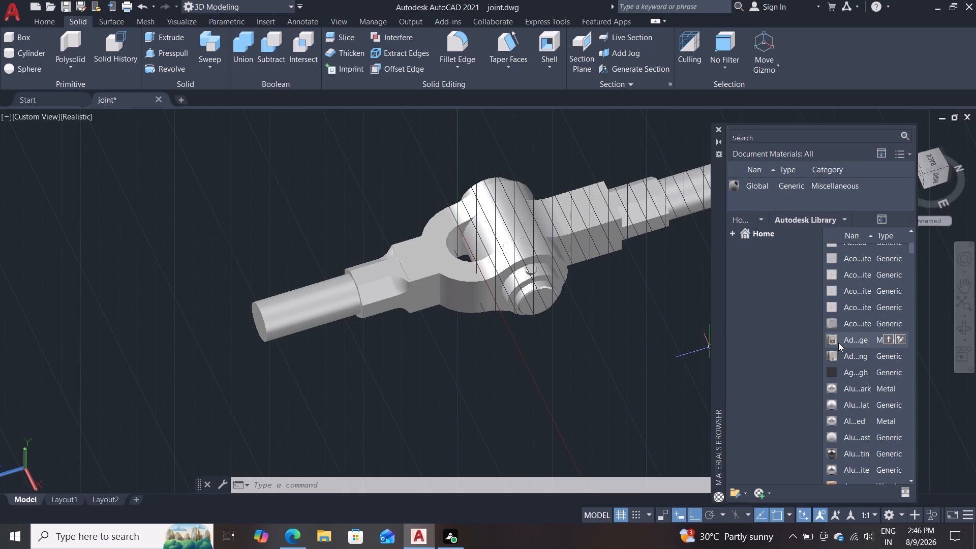
scroll(859, 339, "down", 3)
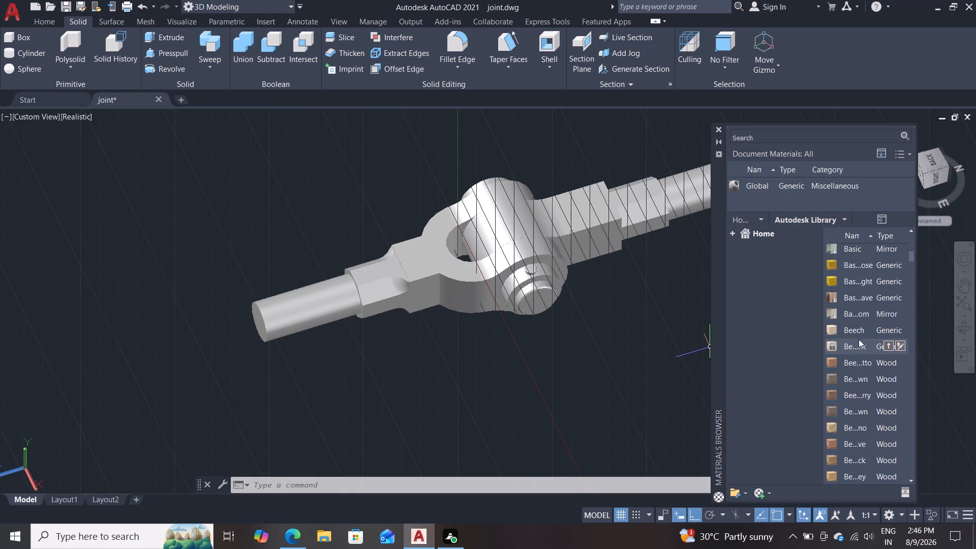
left_click_drag(868, 280, 864, 281)
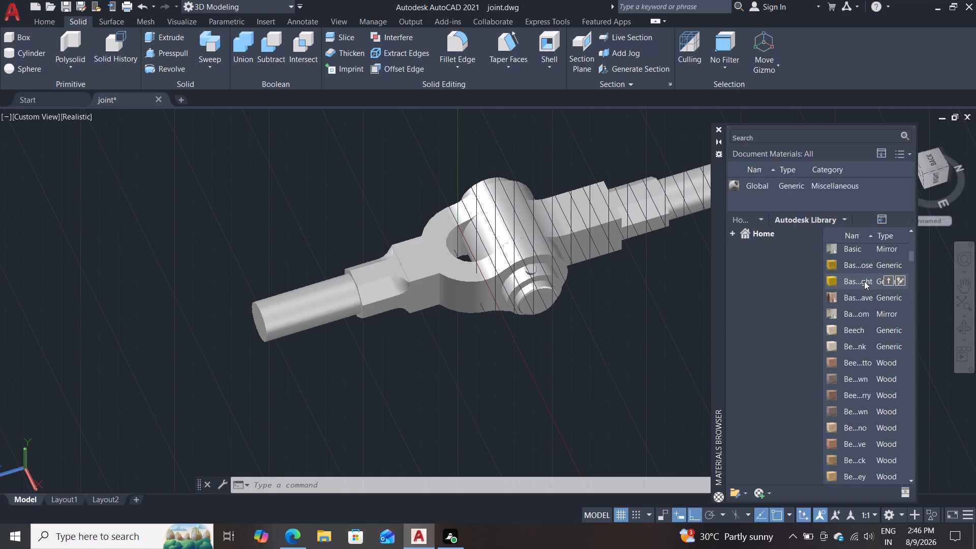
left_click_drag(864, 281, 434, 270)
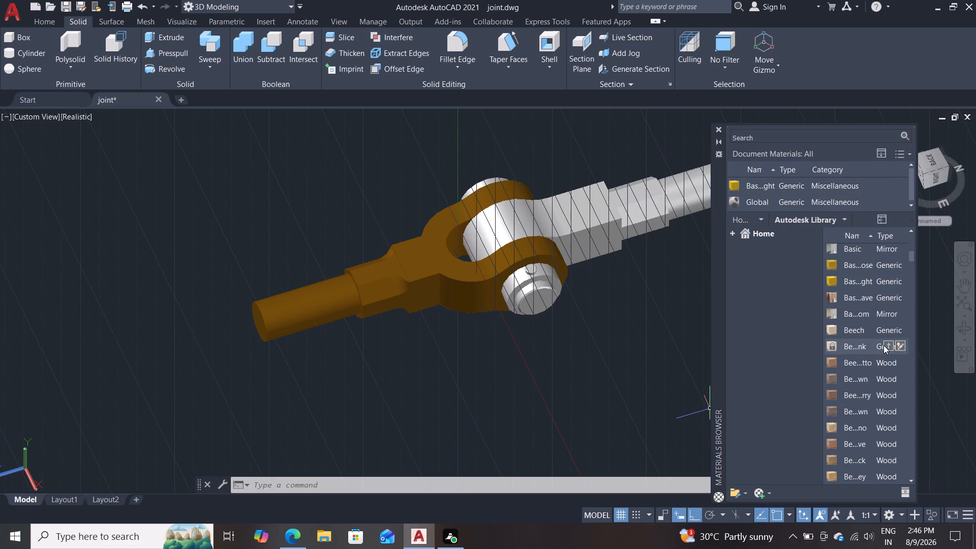
Apply the glossy blue wall paint material "Blu...ssy" from the Autodesk Library to the eye rod.
scroll(876, 348, "down", 4)
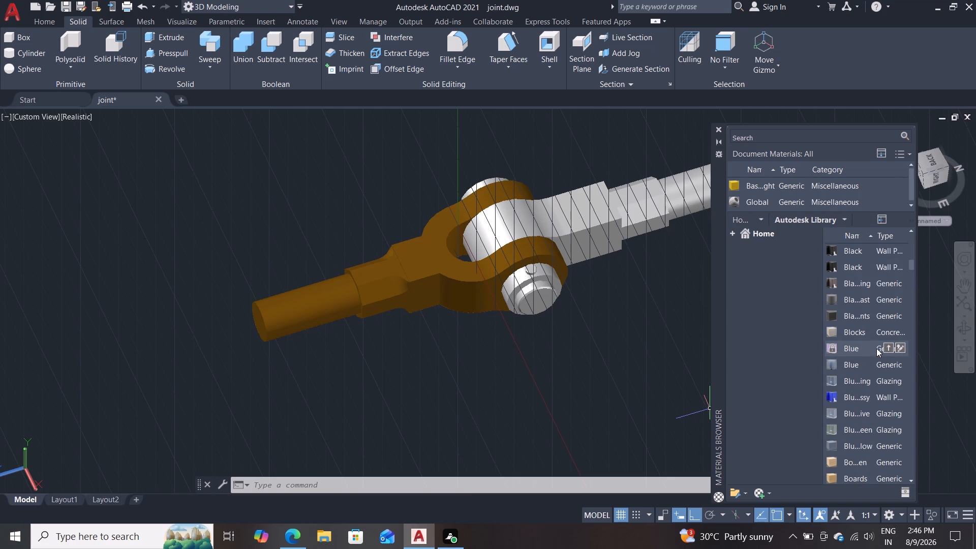
left_click_drag(862, 398, 650, 259)
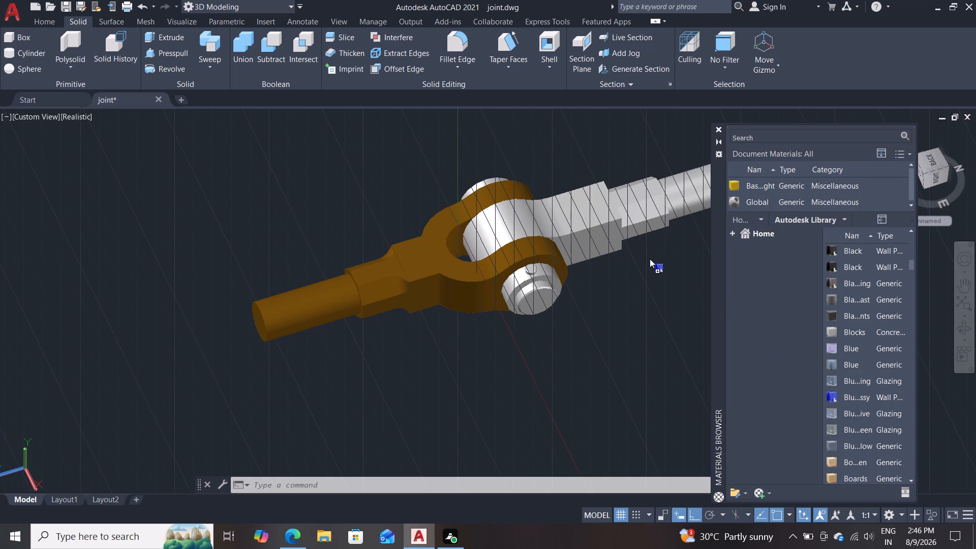
left_click_drag(650, 259, 585, 235)
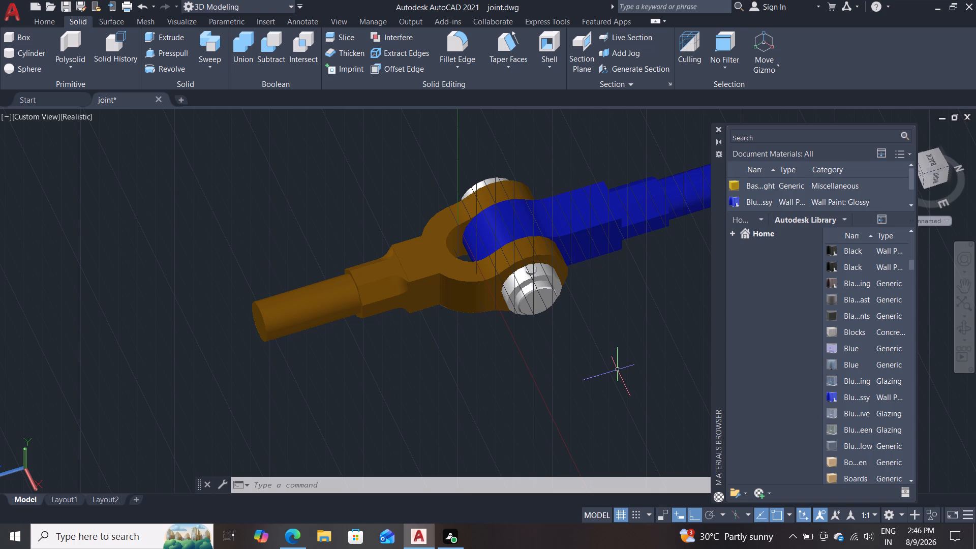
Apply the dark metal material "Bro...ina" from the Autodesk Library to the knuckle pin.
middle_click_drag(621, 346, 575, 402, "shift")
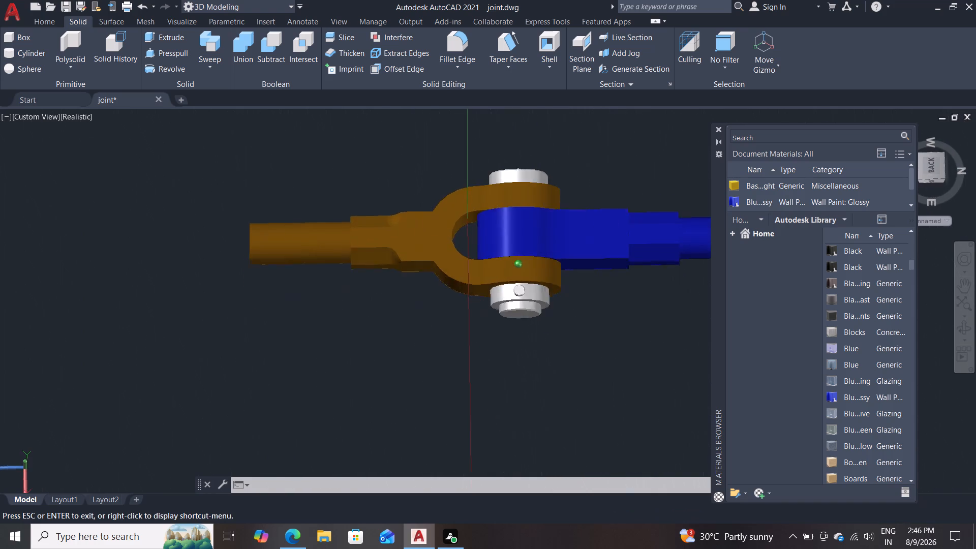
middle_click_drag(575, 402, 567, 413, "shift")
scroll(859, 380, "down", 1)
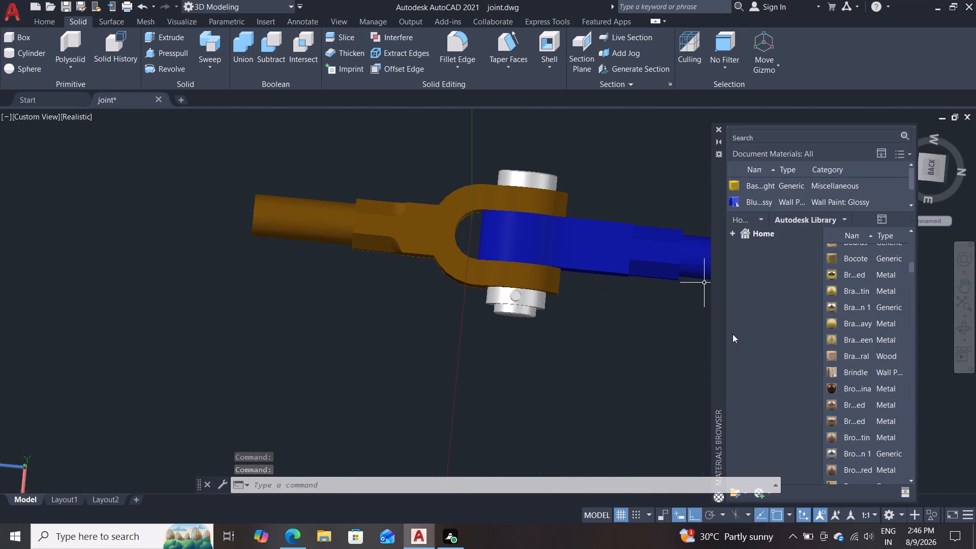
left_click_drag(860, 386, 630, 215)
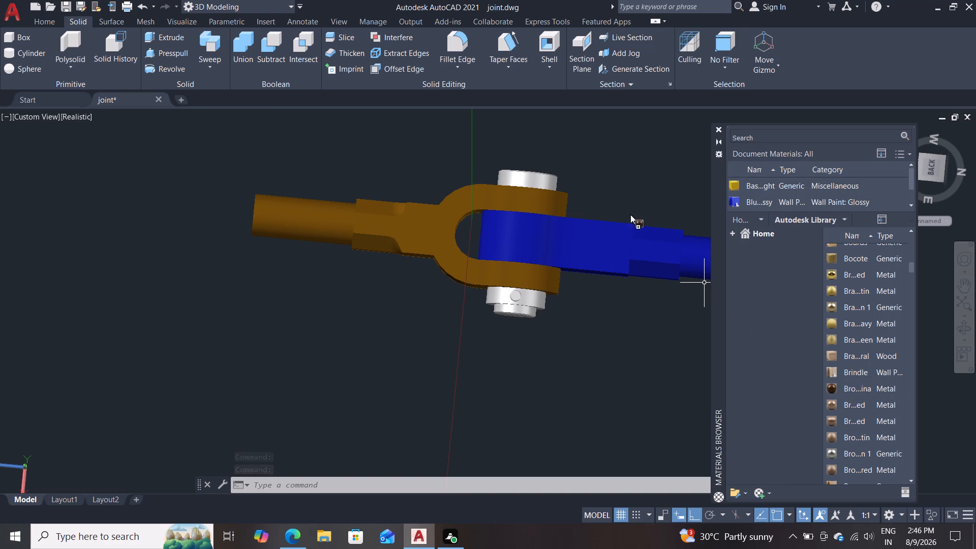
left_click_drag(630, 215, 540, 177)
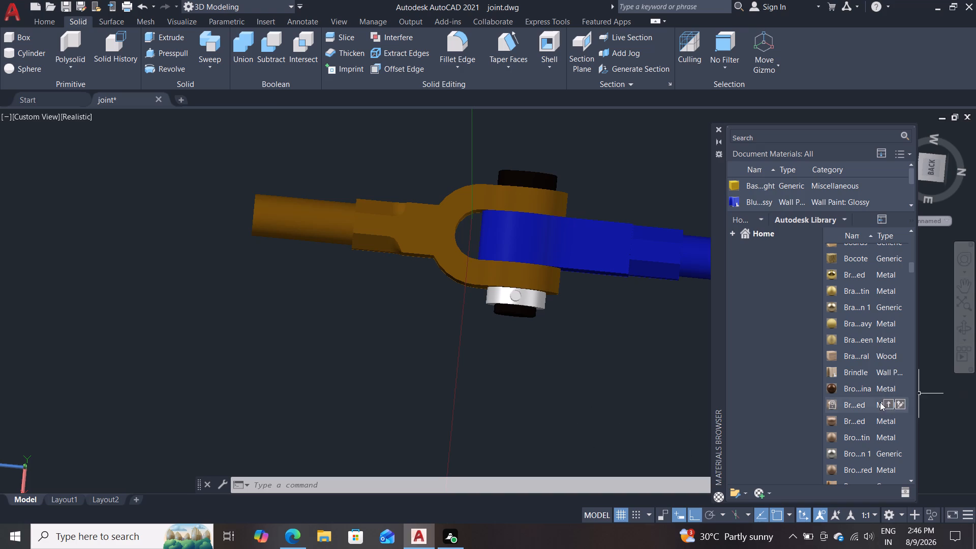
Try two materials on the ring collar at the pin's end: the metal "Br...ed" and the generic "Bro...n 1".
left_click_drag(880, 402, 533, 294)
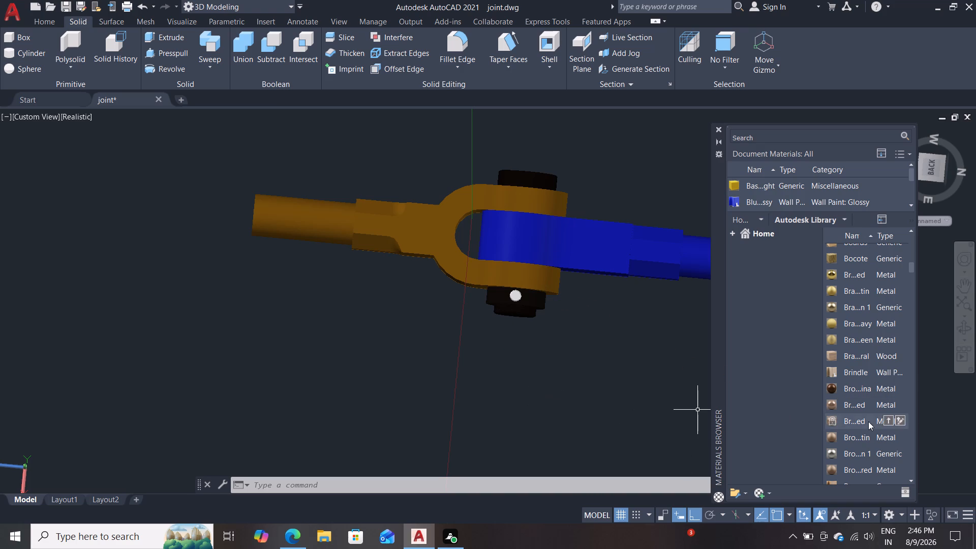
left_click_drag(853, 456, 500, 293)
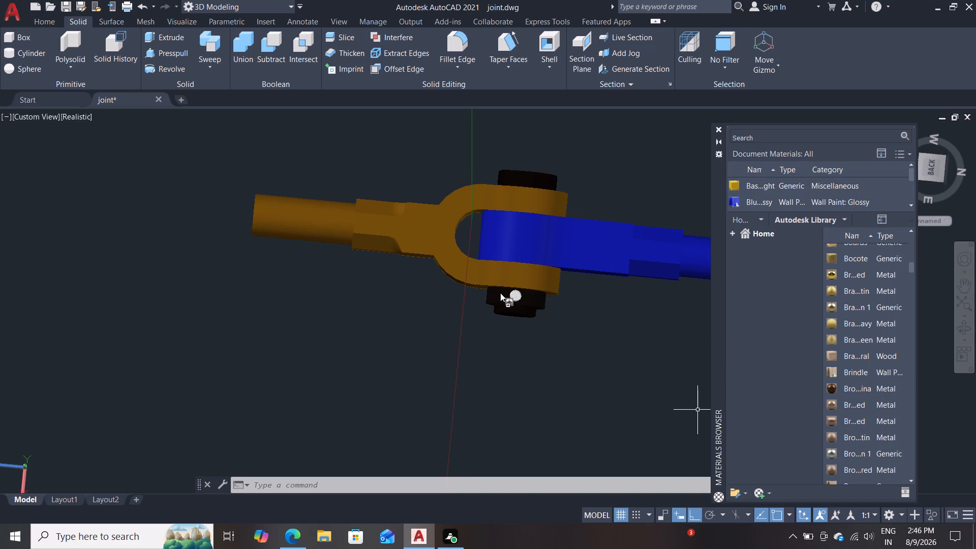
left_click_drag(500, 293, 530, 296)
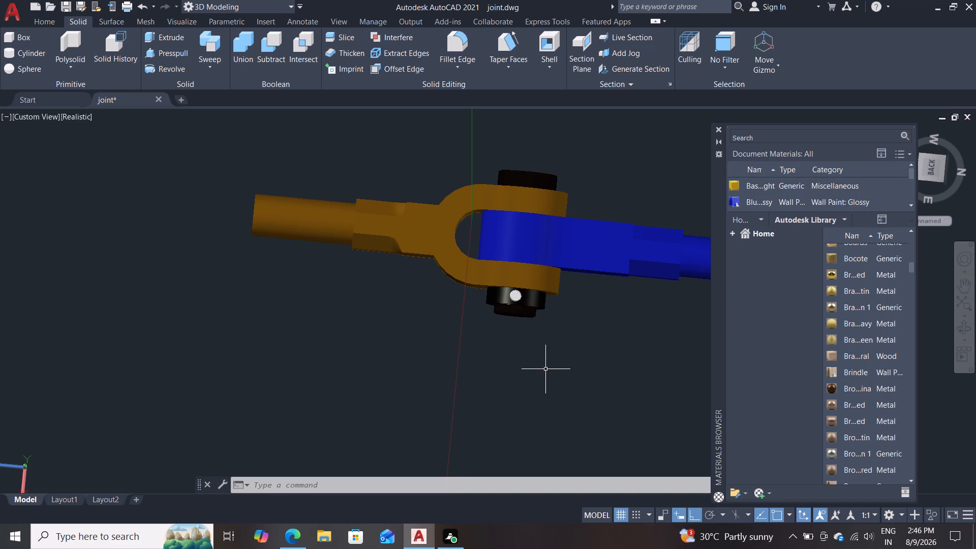
Apply a "Che...oss" wood material from the Autodesk Library to the fork rod.
scroll(833, 440, "down", 2)
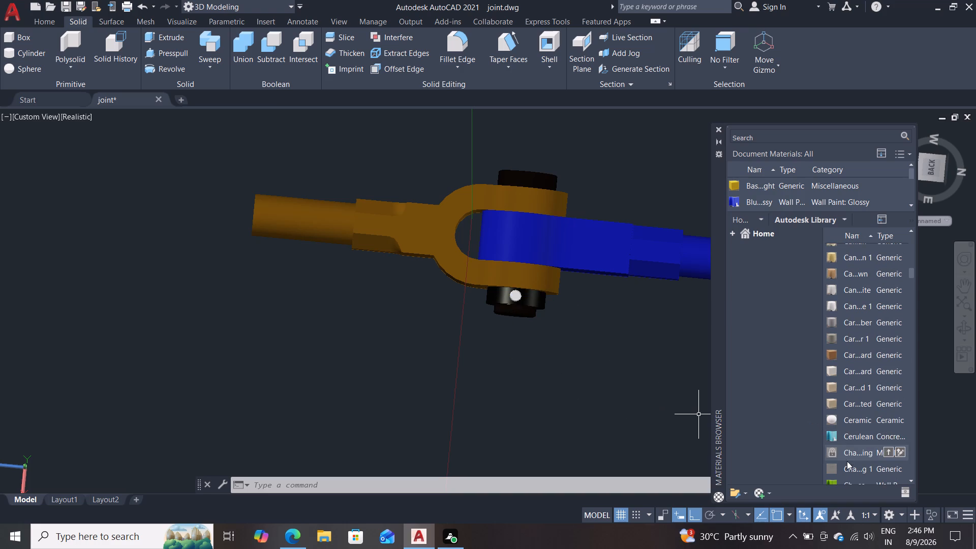
scroll(849, 460, "down", 1)
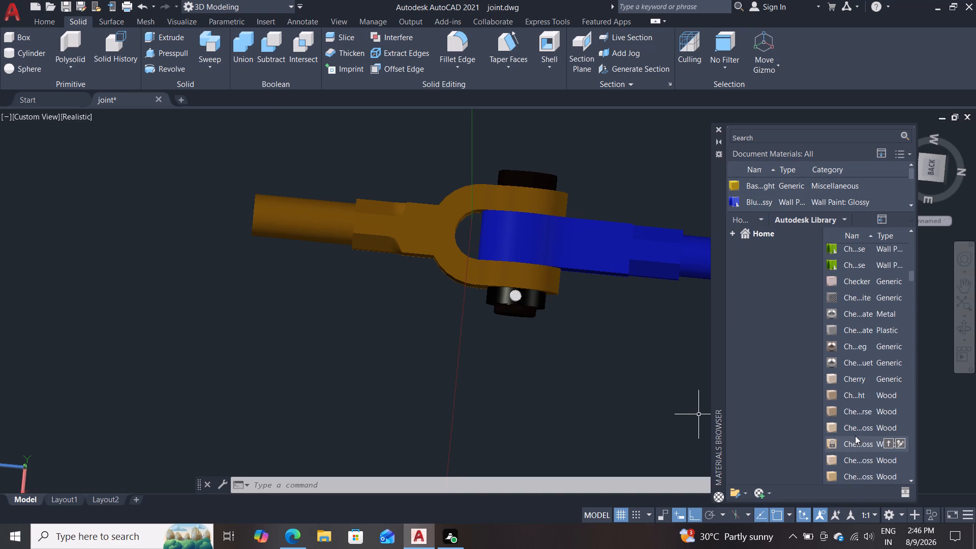
left_click_drag(859, 422, 536, 291)
left_click(536, 291)
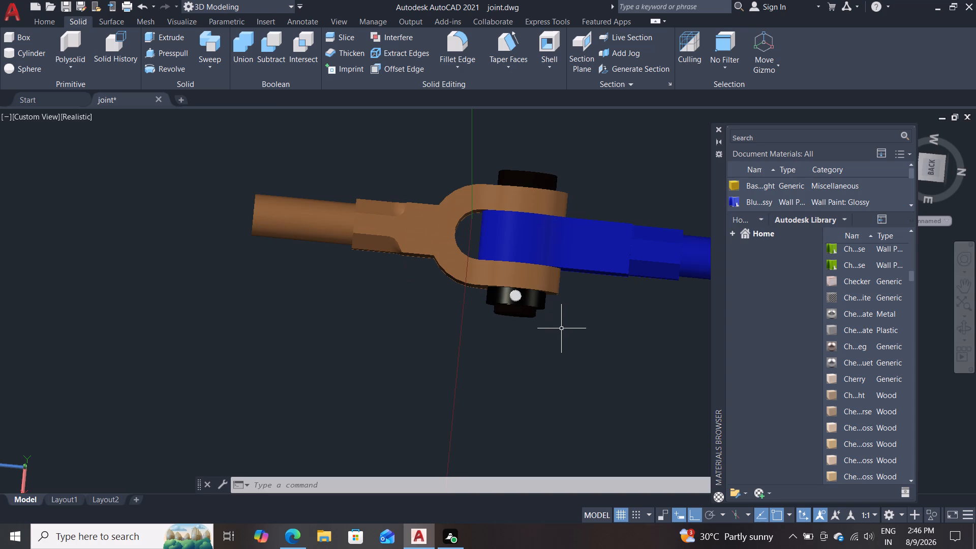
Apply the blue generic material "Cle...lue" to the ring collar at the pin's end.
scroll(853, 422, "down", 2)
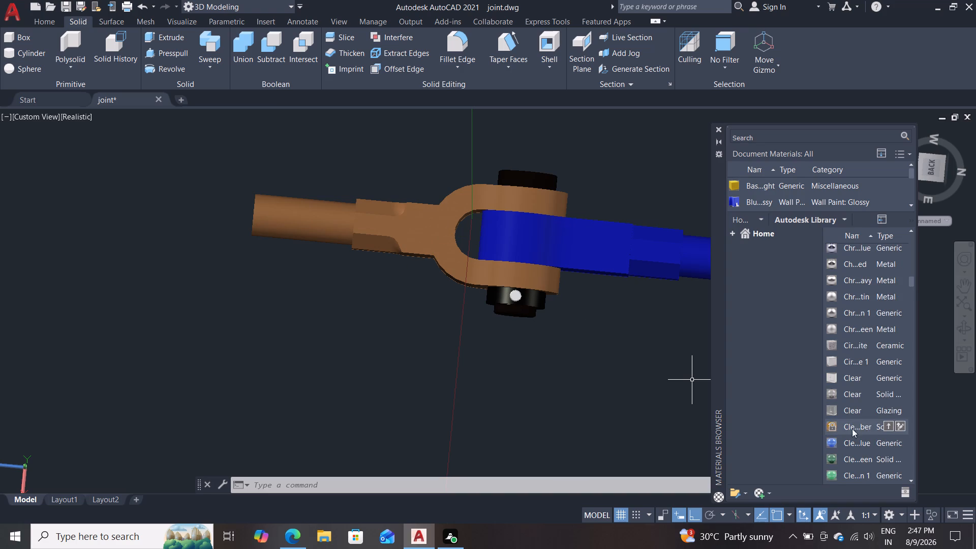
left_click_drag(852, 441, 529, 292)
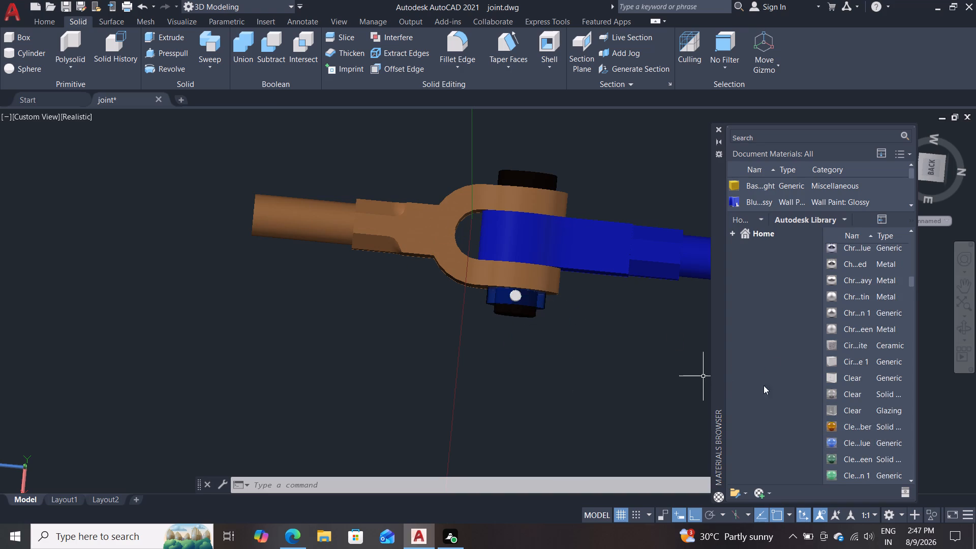
Apply the amber solid material "Cle...ber" to the ring collar and view the pin end.
left_click_drag(871, 422, 530, 290)
left_click_drag(530, 290, 525, 293)
middle_click_drag(569, 390, 587, 342, "shift")
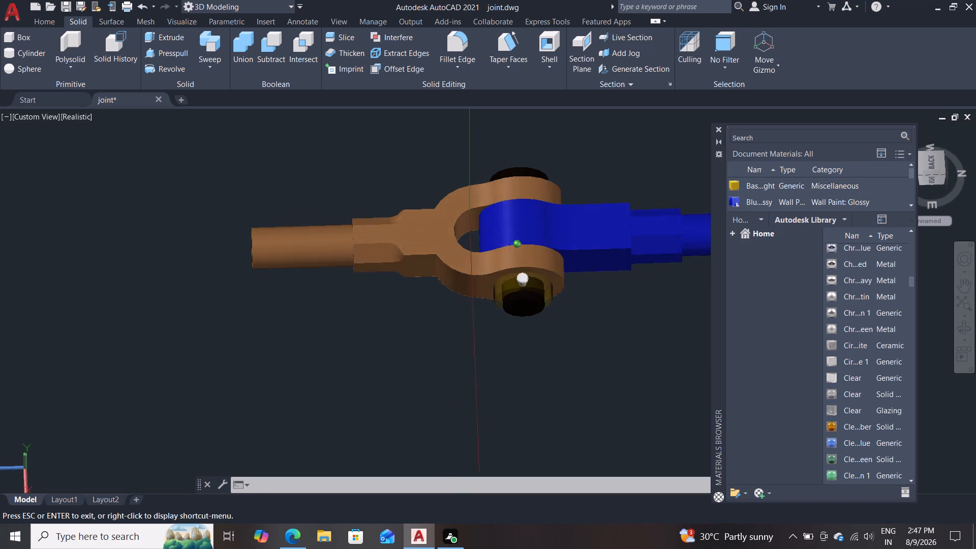
middle_click_drag(587, 342, 616, 266, "shift")
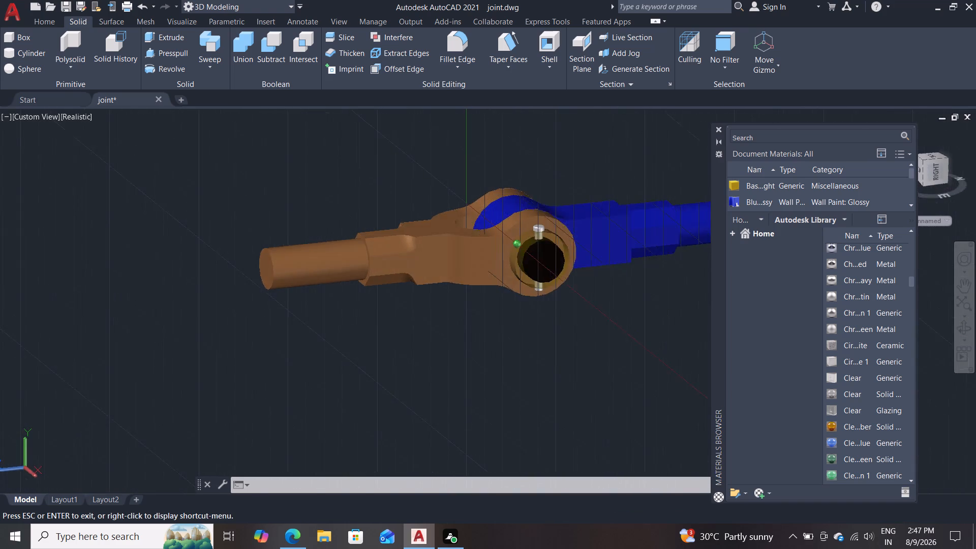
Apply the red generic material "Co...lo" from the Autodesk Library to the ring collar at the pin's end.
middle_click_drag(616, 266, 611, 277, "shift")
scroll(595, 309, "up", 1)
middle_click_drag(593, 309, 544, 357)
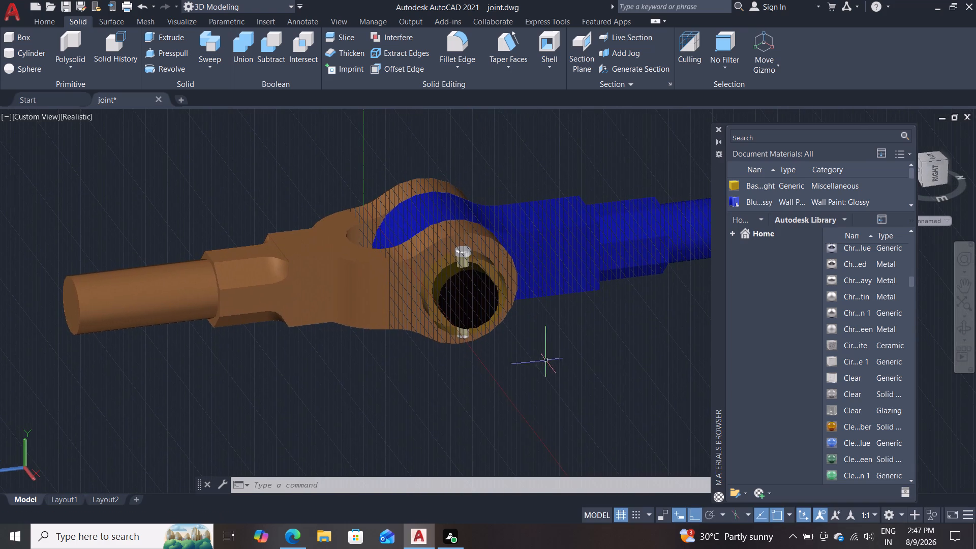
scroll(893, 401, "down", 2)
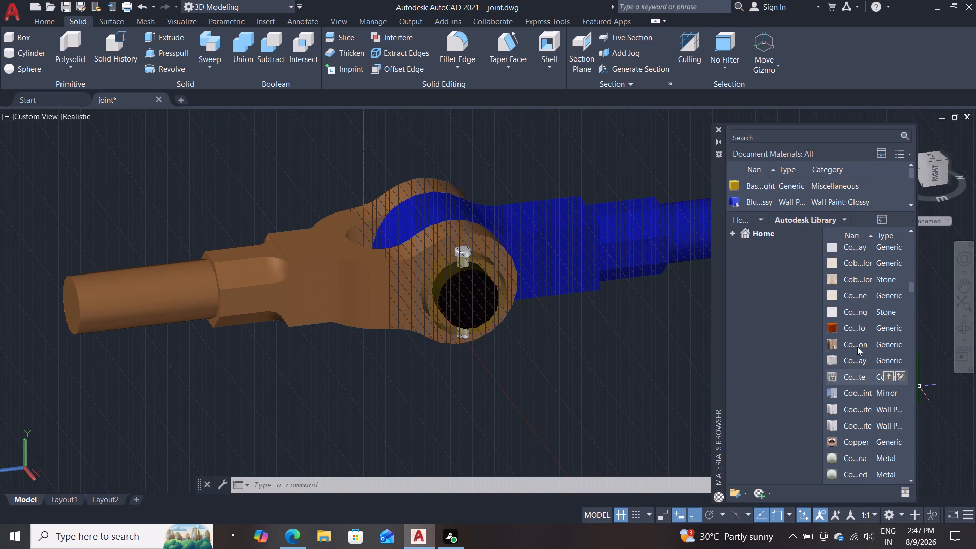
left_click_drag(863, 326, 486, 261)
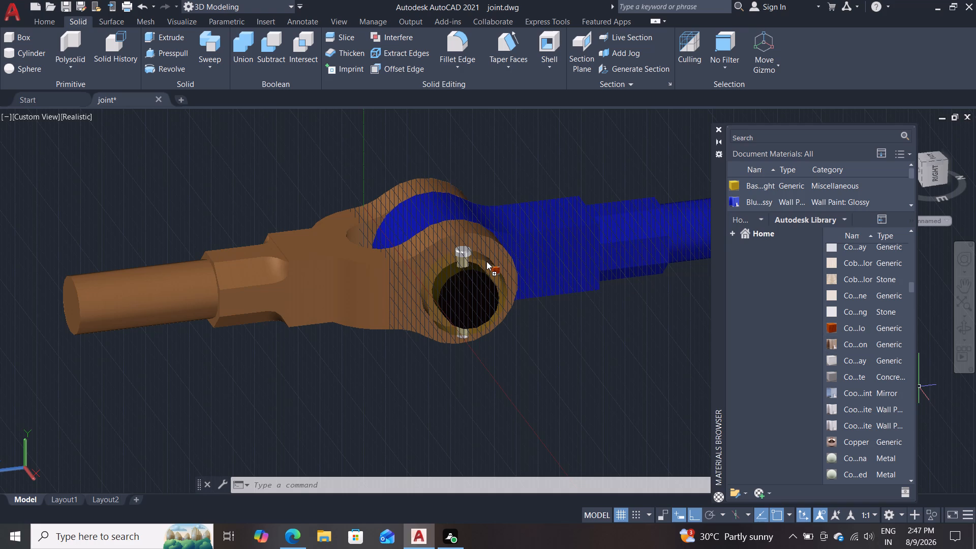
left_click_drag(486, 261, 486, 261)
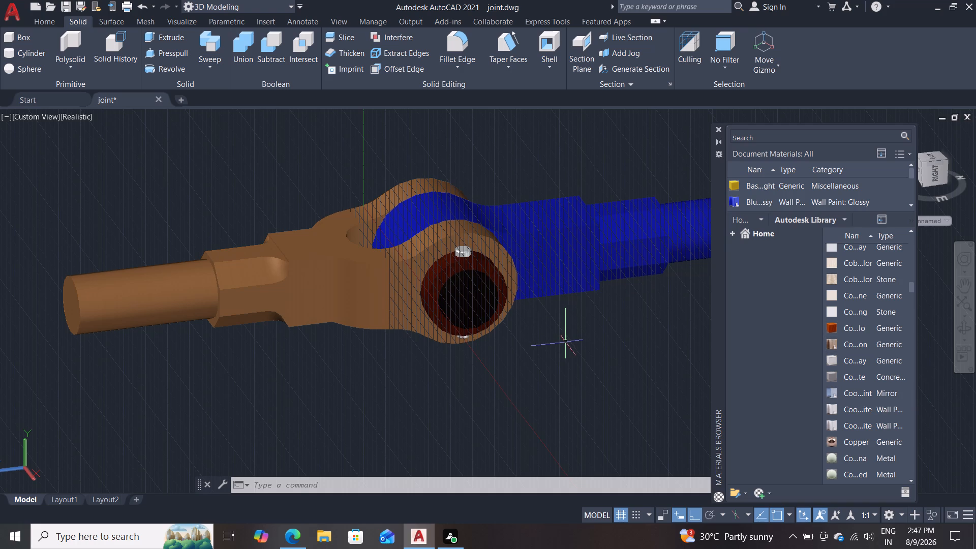
Apply the "Cyan" wall paint material from the Autodesk Library to the ring collar at the pin's end.
middle_click_drag(580, 306, 553, 382, "shift")
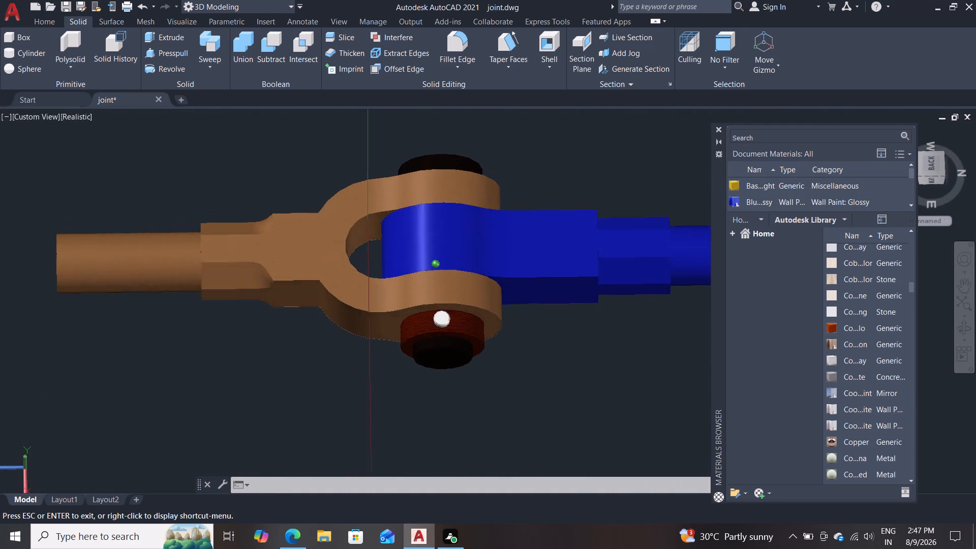
middle_click_drag(553, 382, 544, 367, "shift")
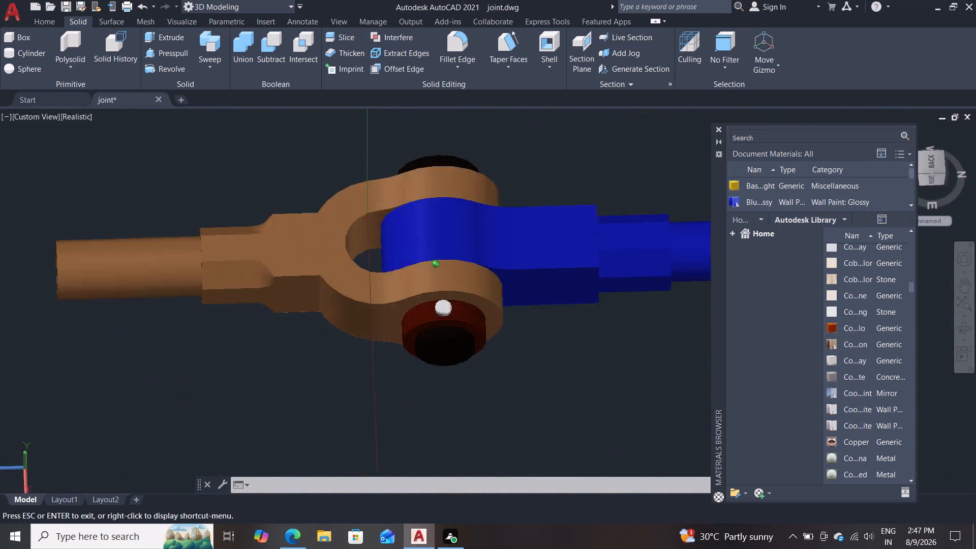
middle_click_drag(544, 367, 562, 377, "shift")
middle_click_drag(568, 357, 573, 330, "shift")
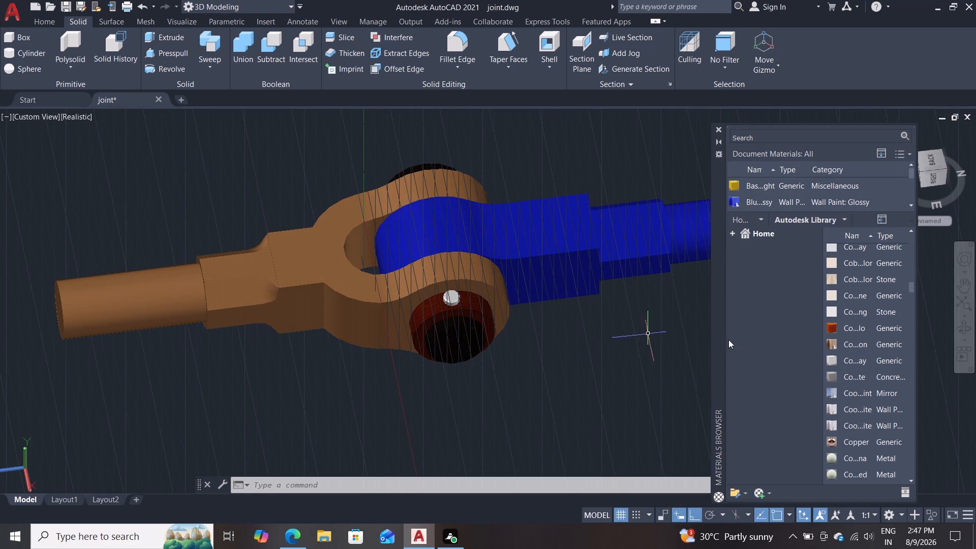
scroll(853, 384, "down", 1)
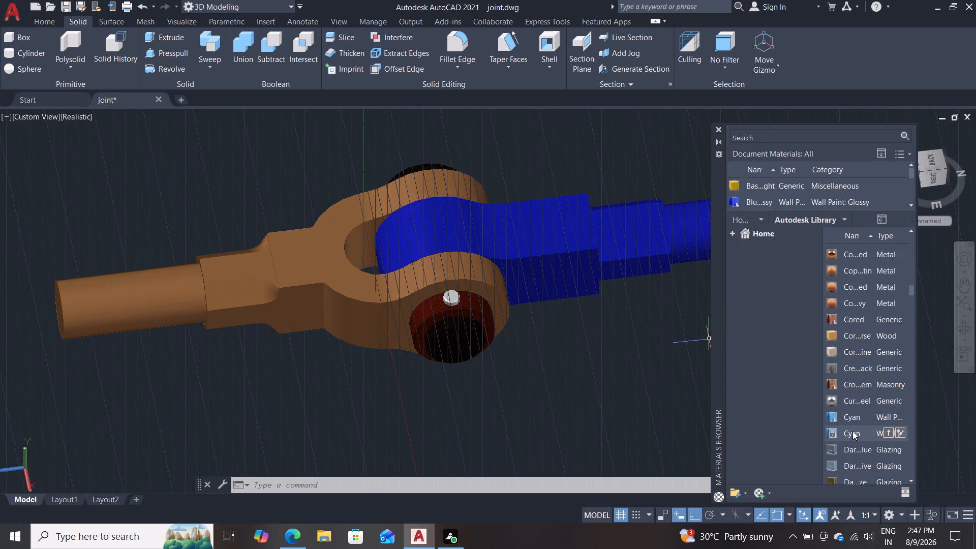
left_click_drag(852, 431, 478, 307)
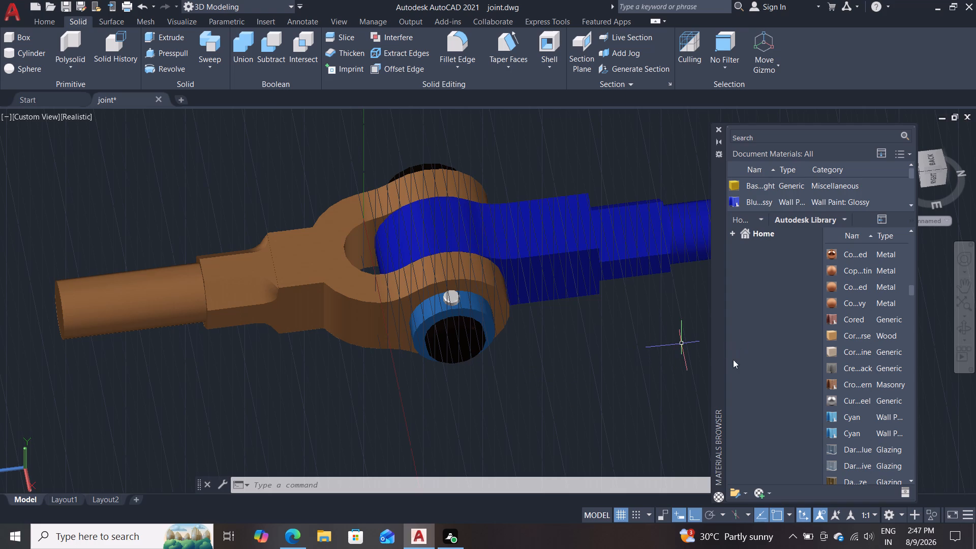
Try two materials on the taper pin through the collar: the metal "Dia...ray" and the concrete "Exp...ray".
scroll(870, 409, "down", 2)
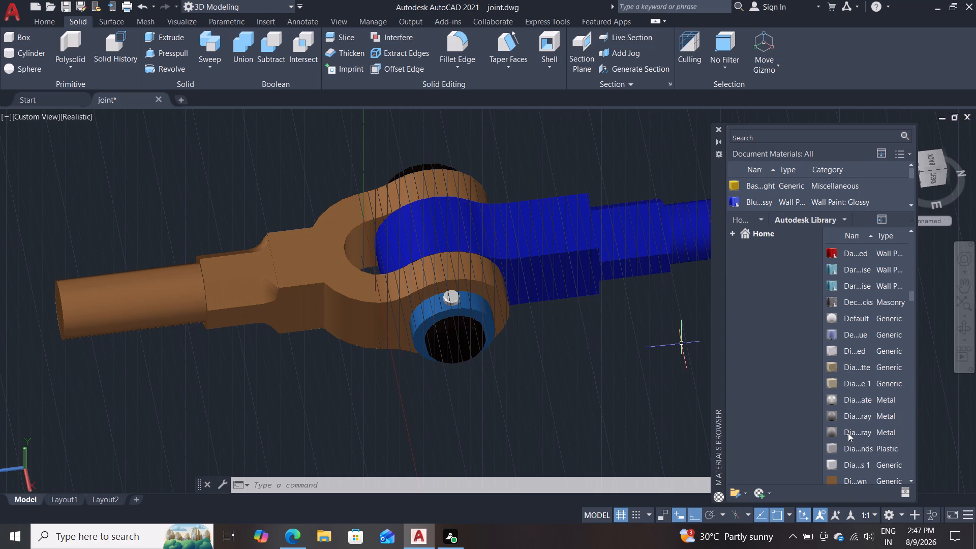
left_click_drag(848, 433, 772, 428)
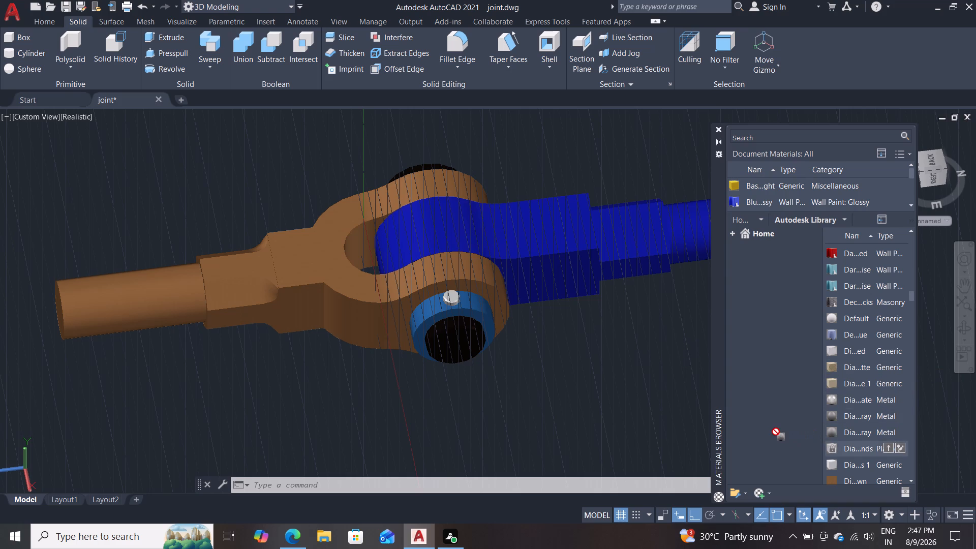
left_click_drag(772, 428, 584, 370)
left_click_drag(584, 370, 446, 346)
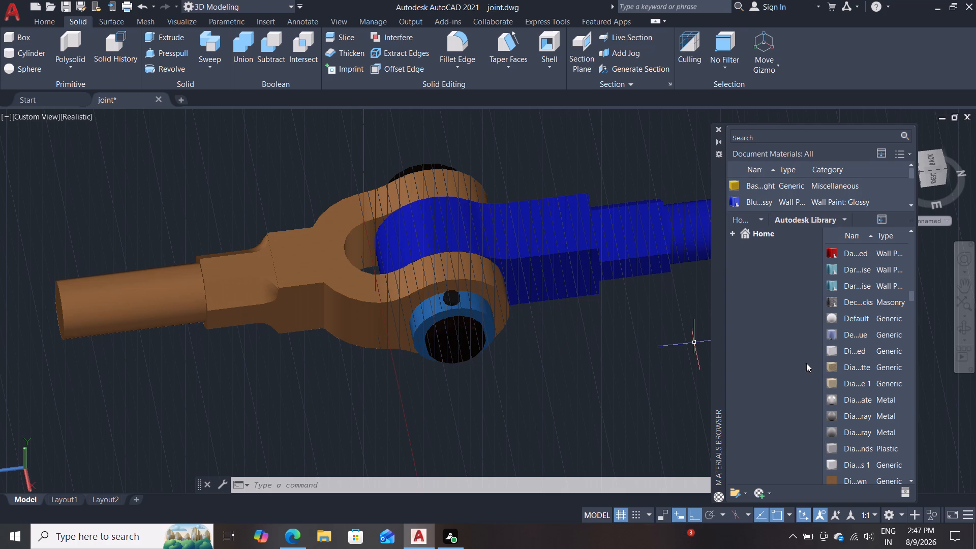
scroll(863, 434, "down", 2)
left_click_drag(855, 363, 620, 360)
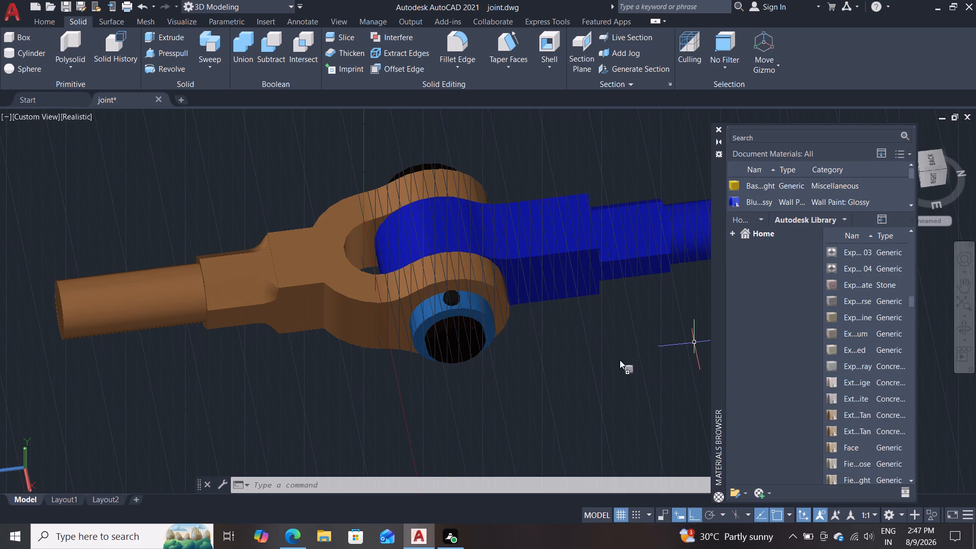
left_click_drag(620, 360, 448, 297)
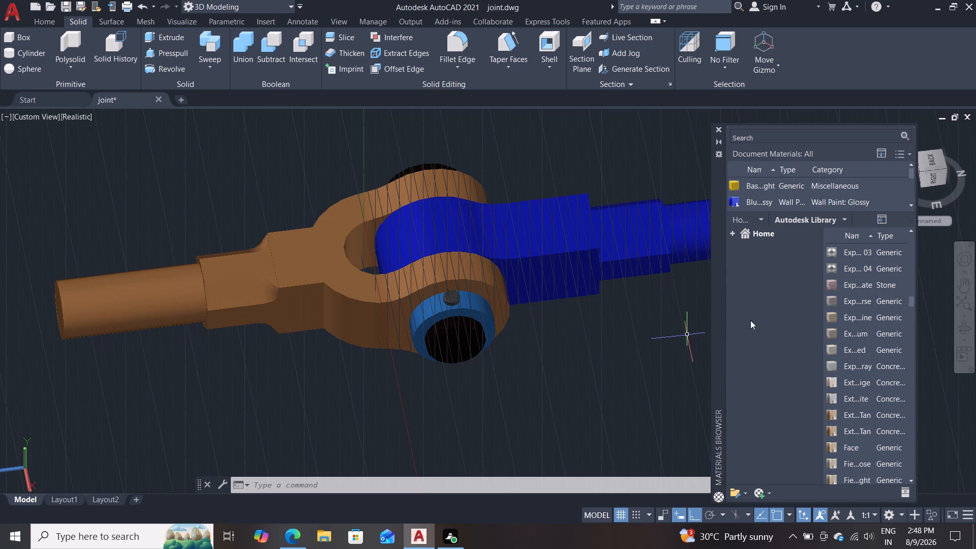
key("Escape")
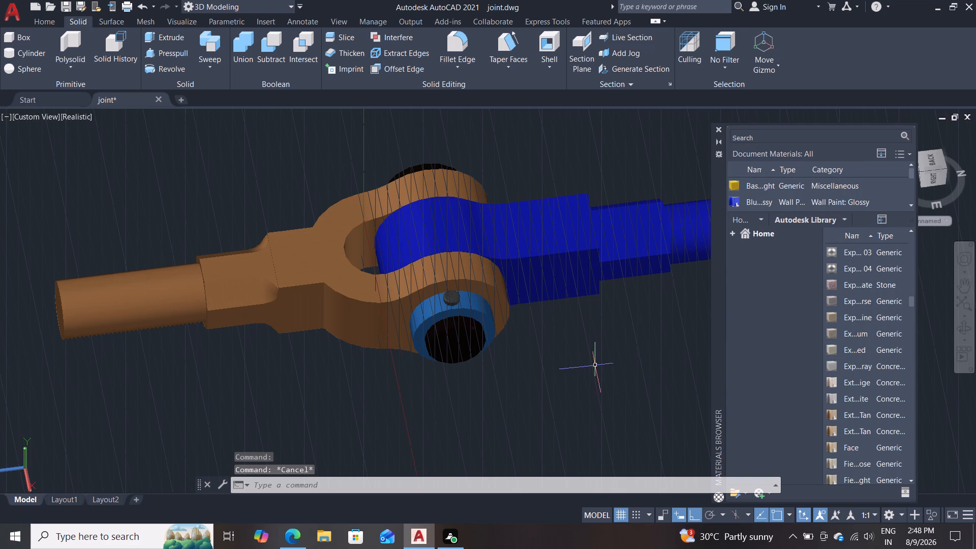
Apply the green metallic material "Fla...een" from the Autodesk Library to the taper pin in the collar.
middle_click_drag(589, 346, 609, 409, "shift")
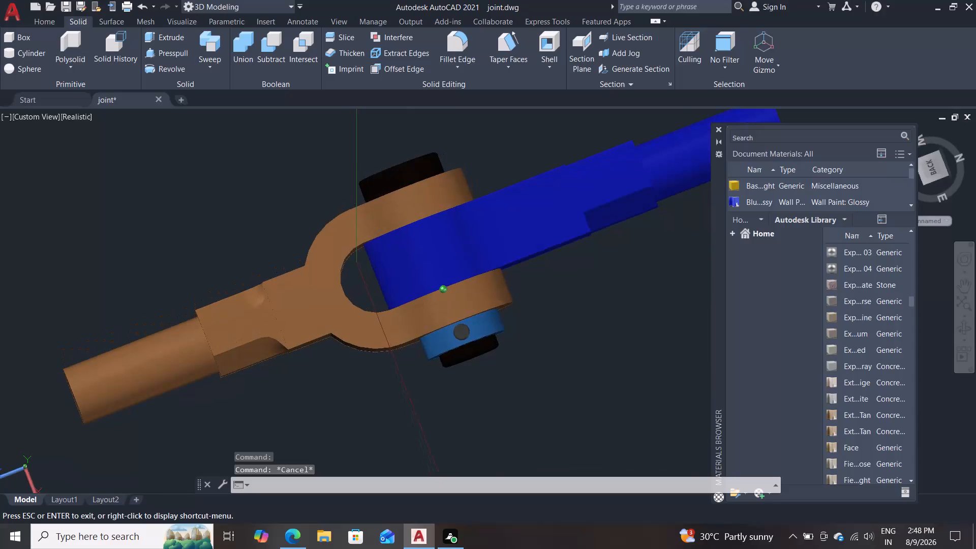
middle_click_drag(609, 409, 568, 384, "shift")
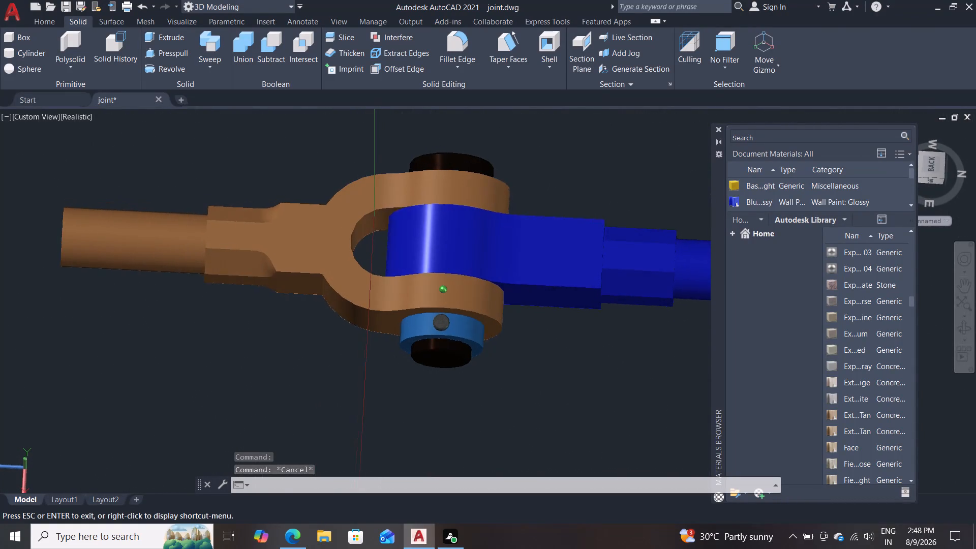
middle_click_drag(568, 384, 569, 385, "shift")
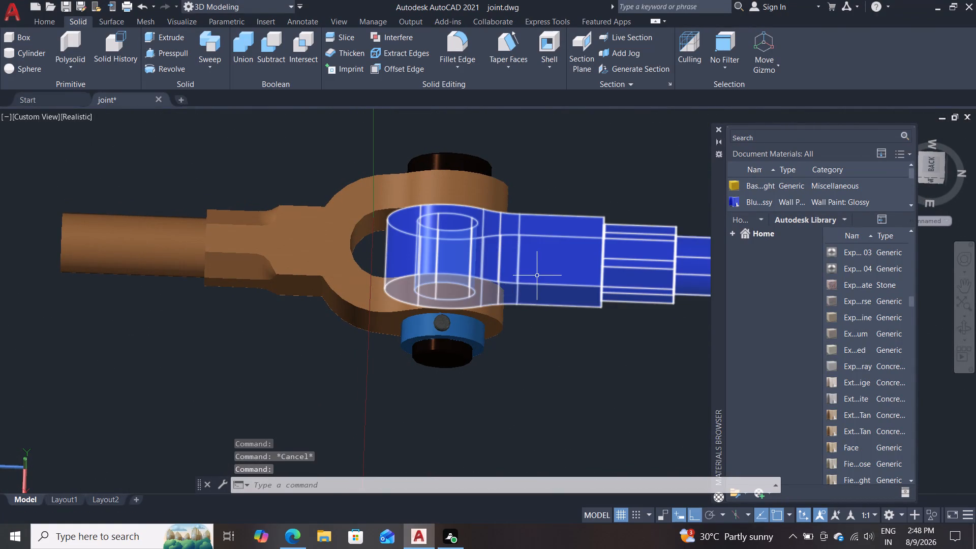
scroll(862, 384, "down", 2)
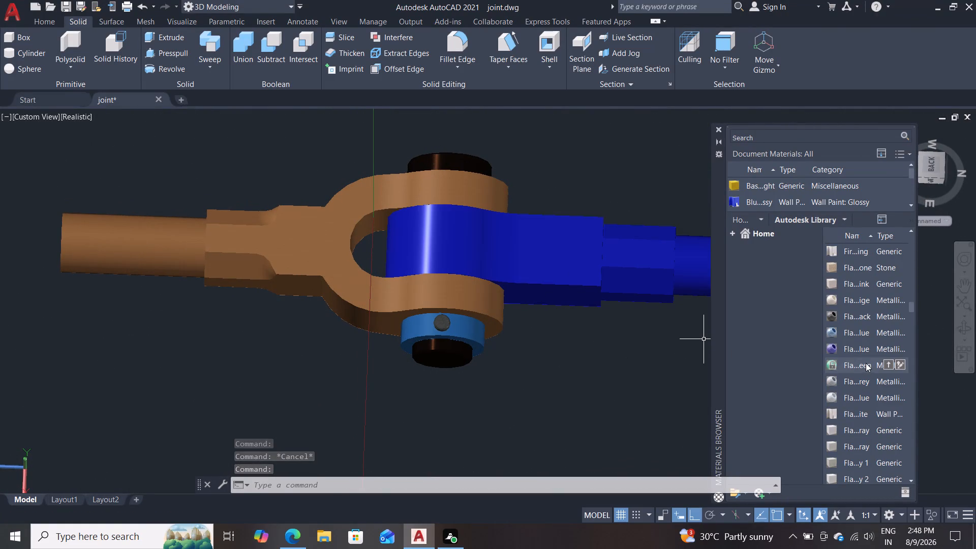
left_click_drag(866, 363, 441, 317)
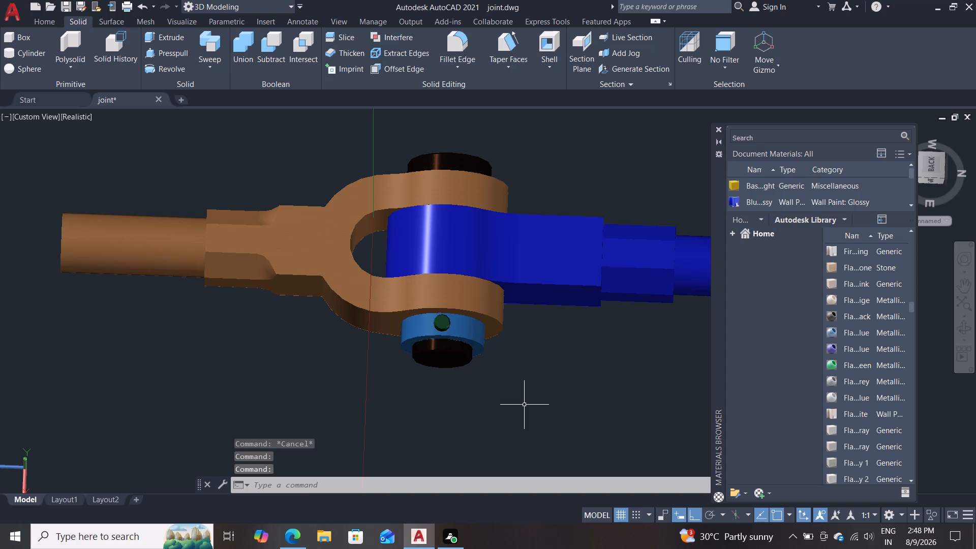
Apply the gold metallic material "Glo...old" from the Autodesk Library to the fork rod.
scroll(862, 352, "down", 3)
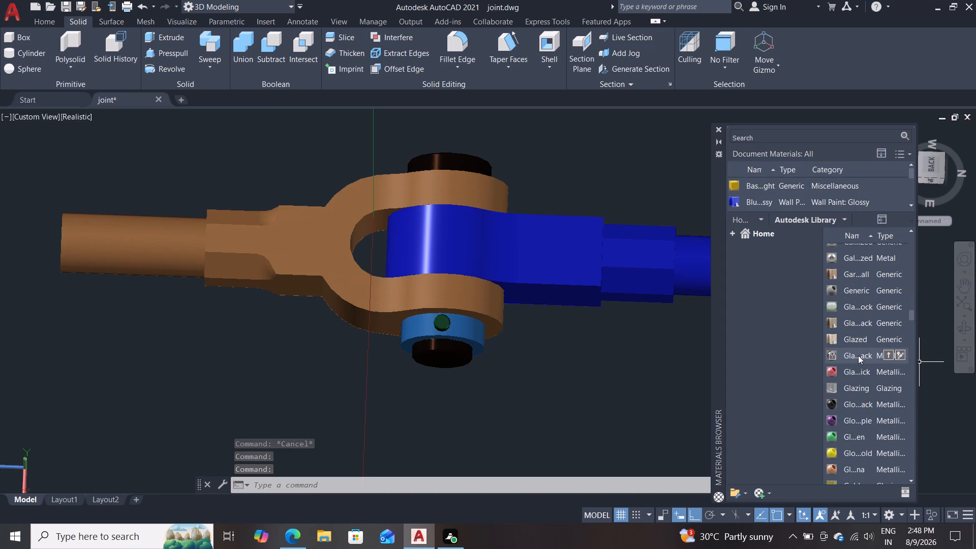
left_click_drag(863, 456, 535, 390)
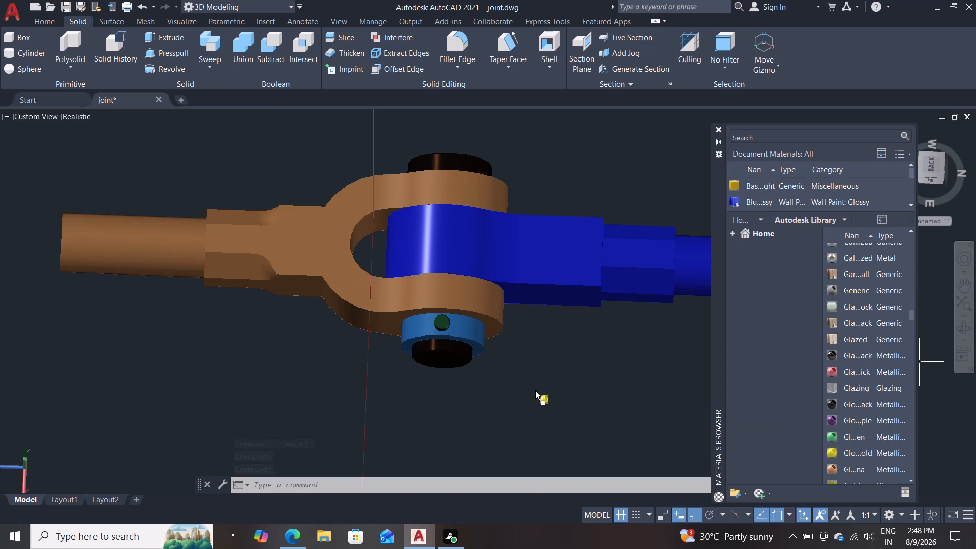
left_click_drag(535, 390, 304, 240)
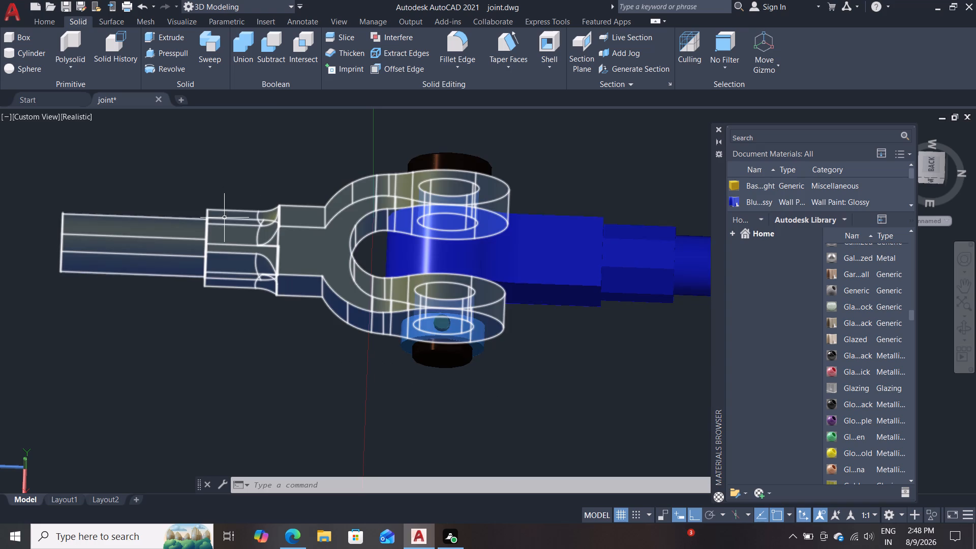
Apply the white ceramic material "Ice...ite" from the Autodesk Library to the eye rod and view the joint.
scroll(849, 397, "down", 2)
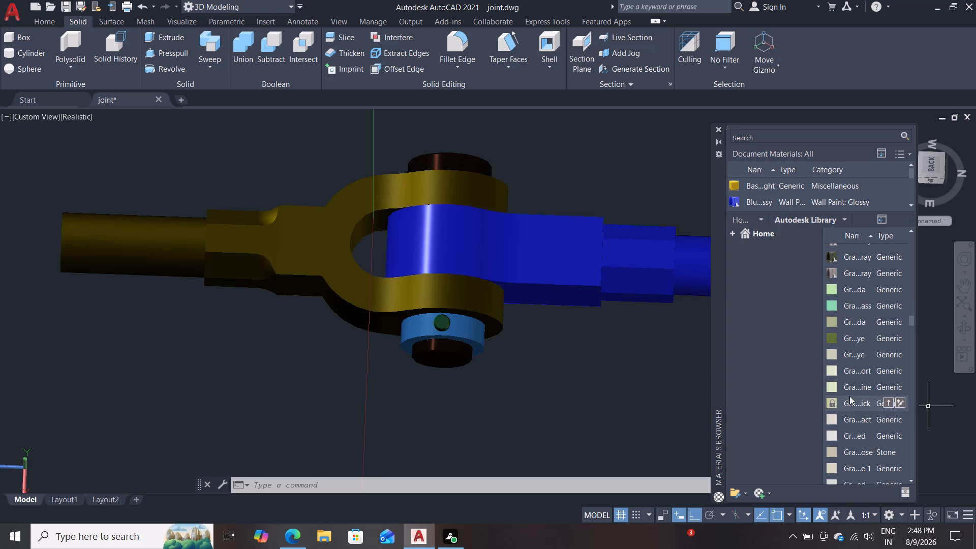
scroll(858, 373, "down", 1)
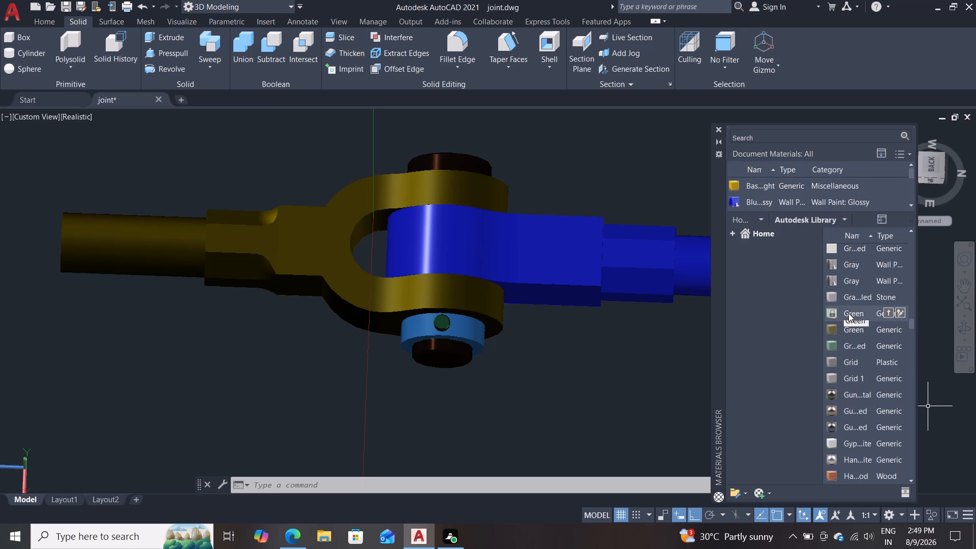
scroll(850, 335, "down", 2)
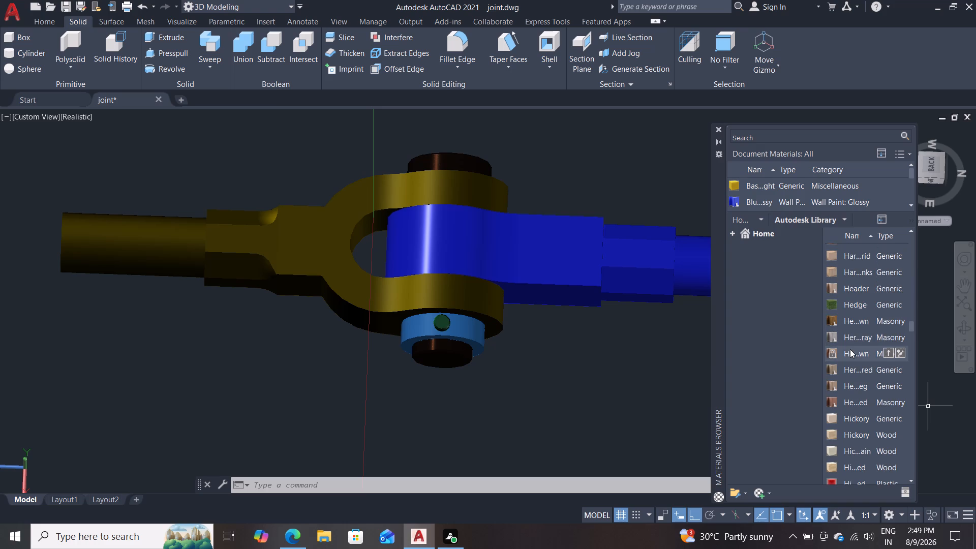
left_click_drag(857, 381, 547, 245)
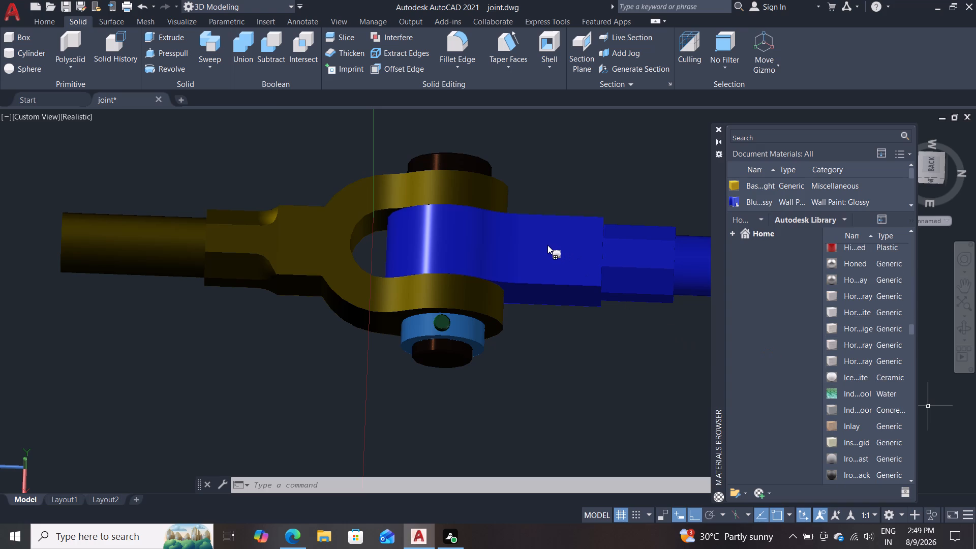
left_click_drag(547, 245, 547, 245)
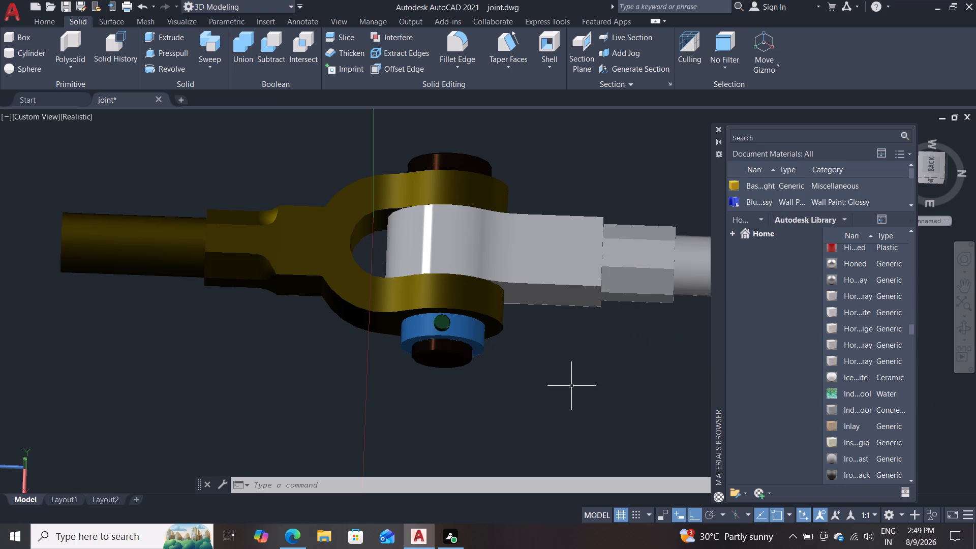
middle_click_drag(566, 384, 565, 342, "shift")
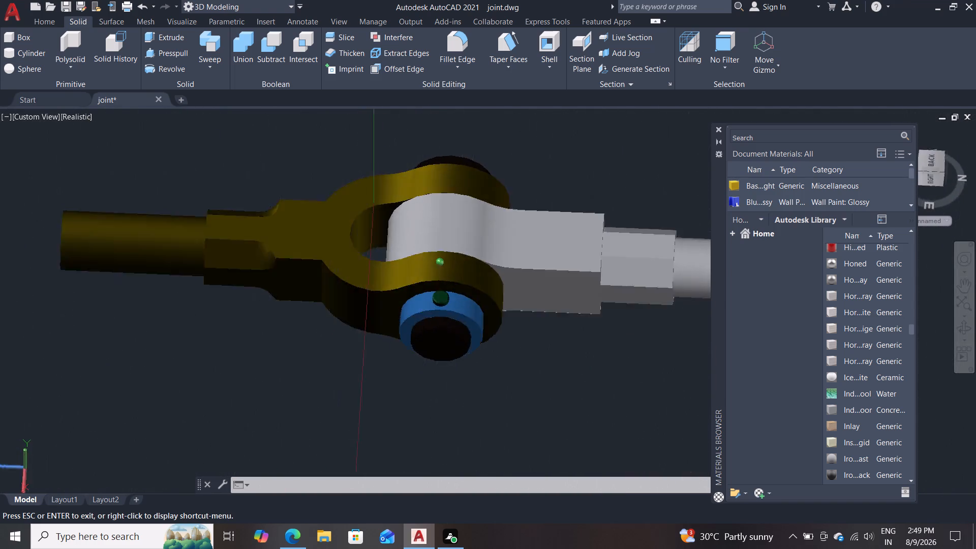
middle_click_drag(565, 342, 573, 372, "shift")
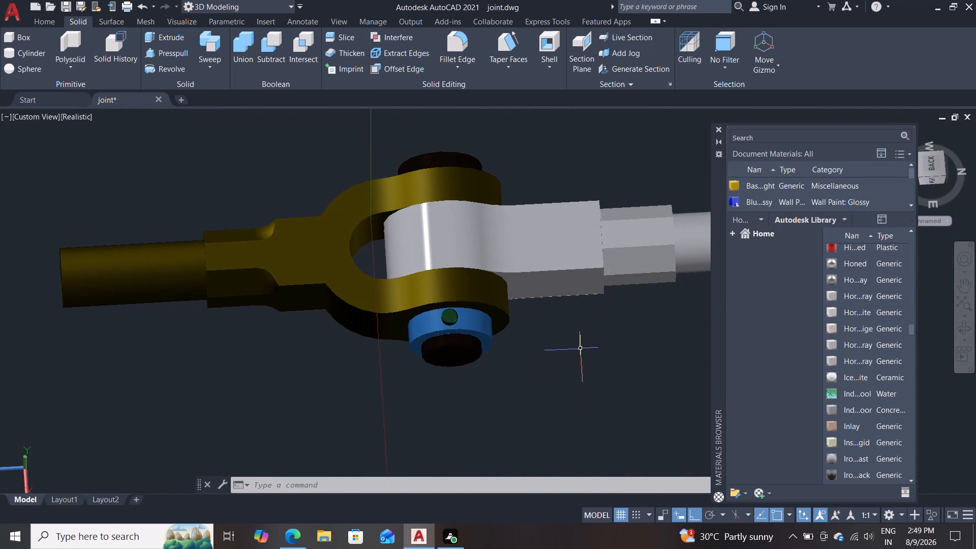
middle_click_drag(582, 346, 606, 393, "shift")
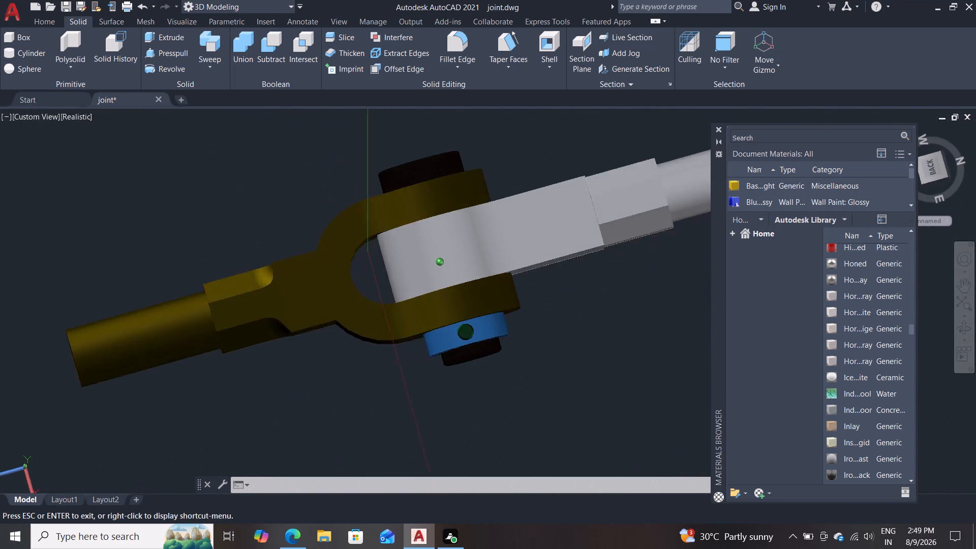
middle_click_drag(606, 393, 608, 342, "shift")
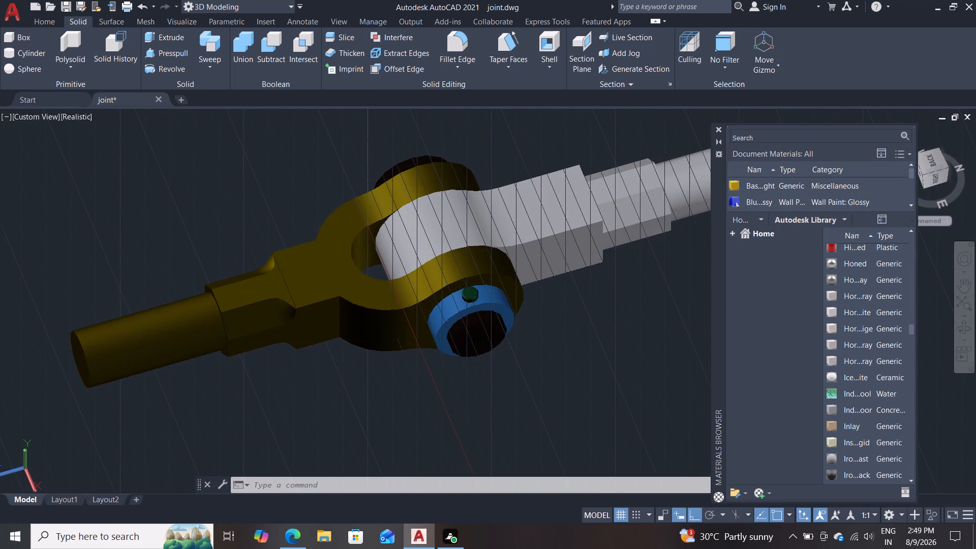
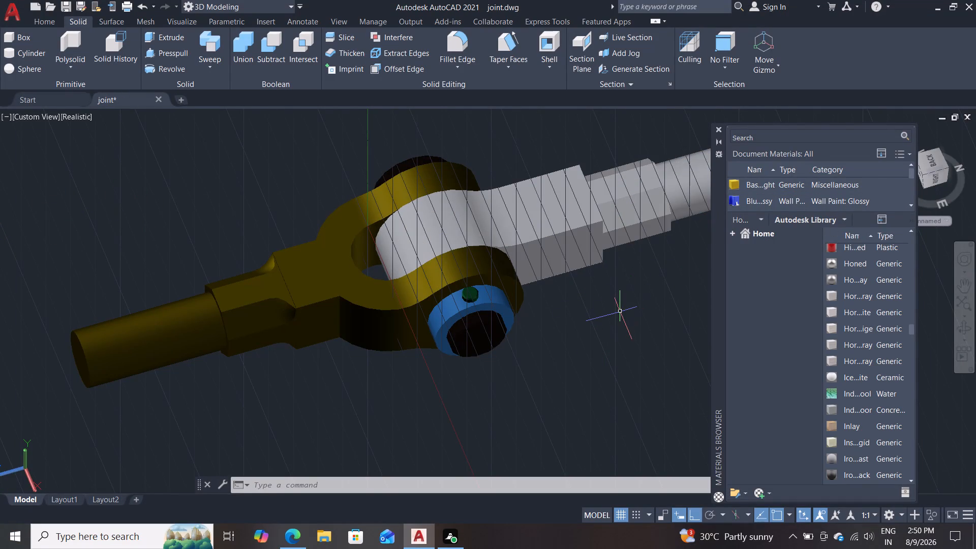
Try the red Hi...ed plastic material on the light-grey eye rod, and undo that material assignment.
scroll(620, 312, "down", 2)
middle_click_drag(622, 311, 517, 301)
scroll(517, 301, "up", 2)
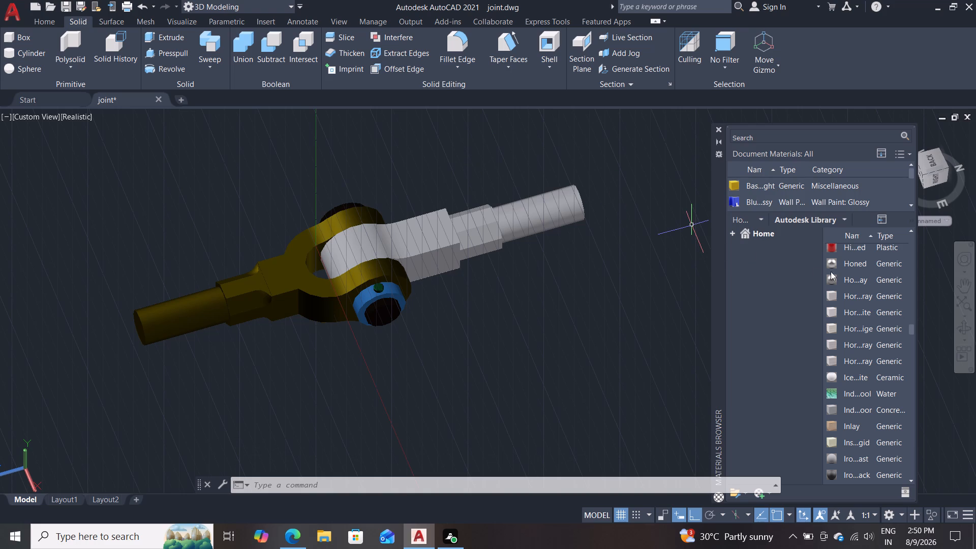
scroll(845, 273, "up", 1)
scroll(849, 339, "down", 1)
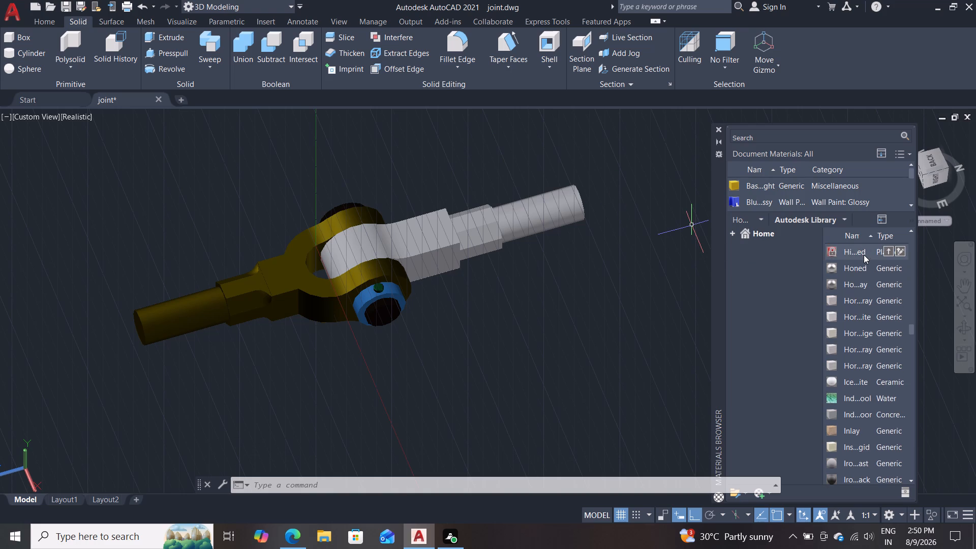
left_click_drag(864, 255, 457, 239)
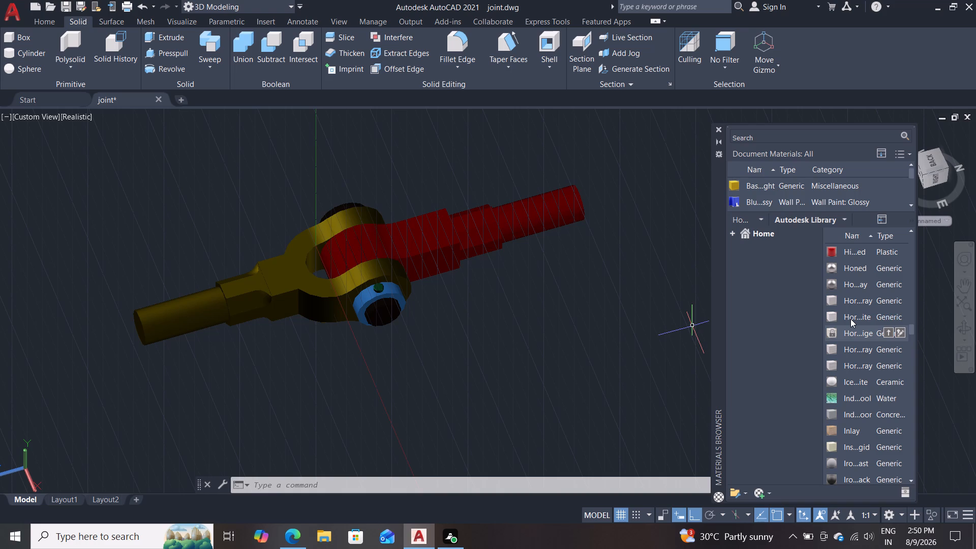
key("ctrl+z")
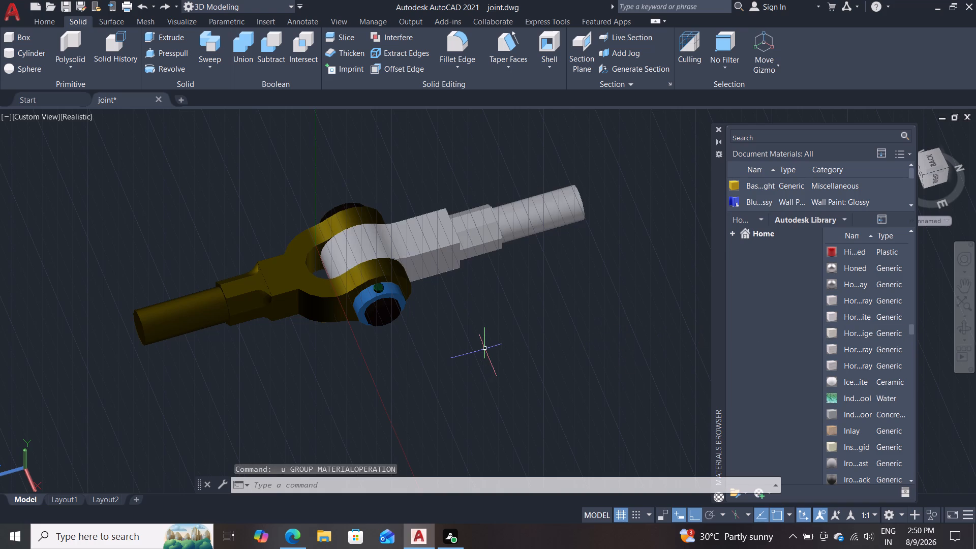
Apply the Gal...zed metal material from the Autodesk Library to the black pin through the fork.
middle_click_drag(482, 335, 444, 272, "shift")
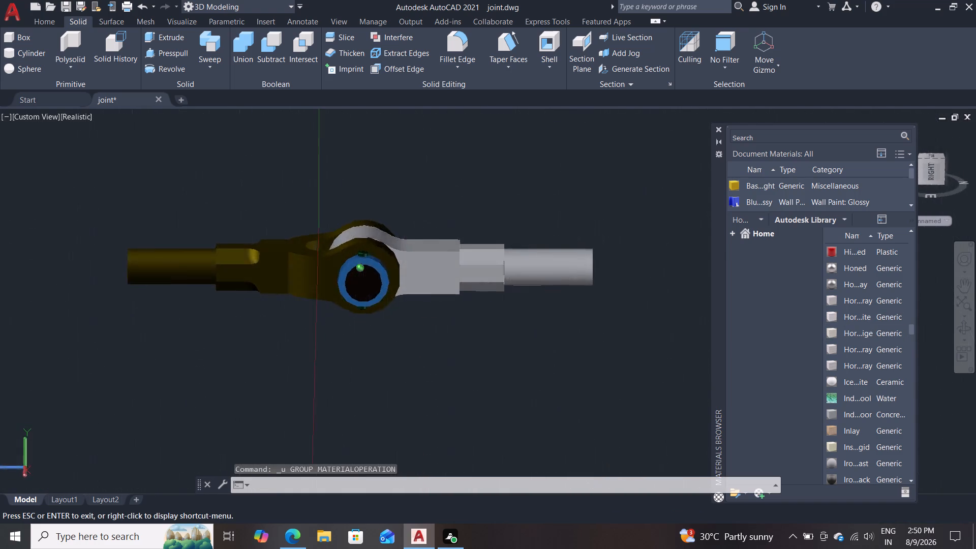
middle_click_drag(444, 272, 562, 297, "shift")
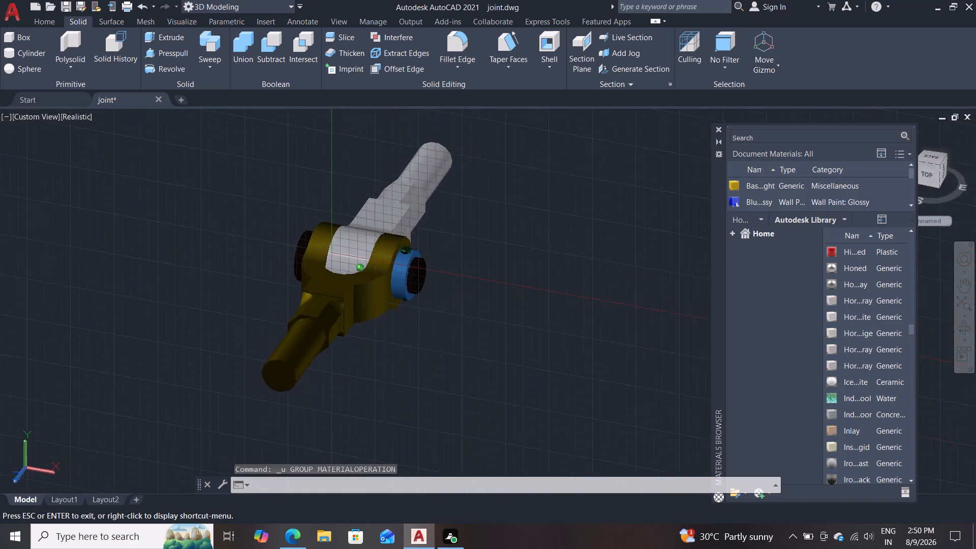
middle_click_drag(562, 297, 492, 307, "shift")
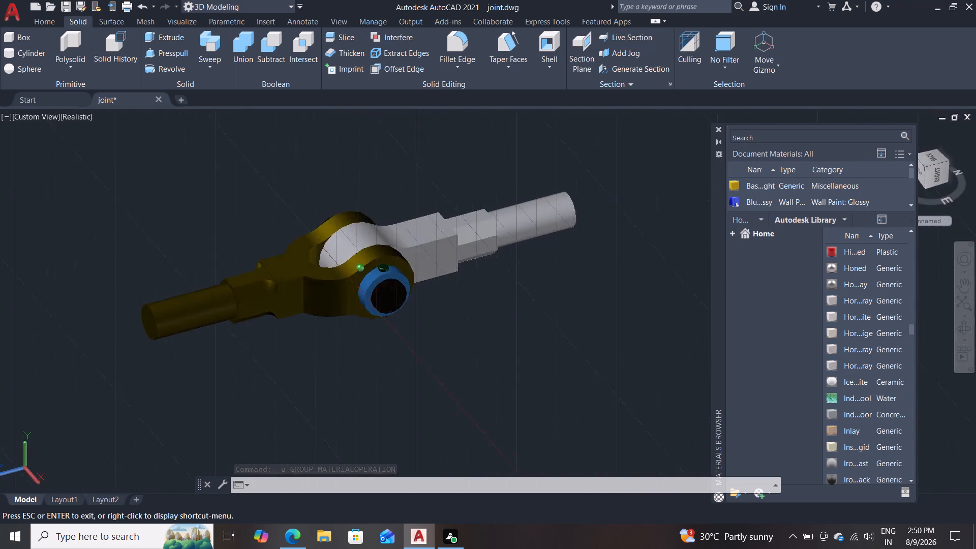
middle_click_drag(492, 307, 483, 348, "shift")
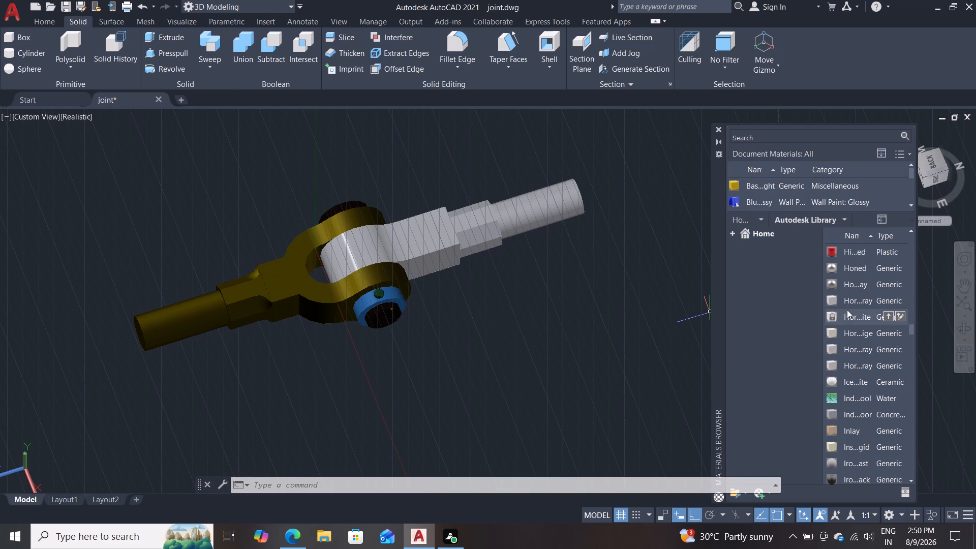
scroll(843, 289, "up", 3)
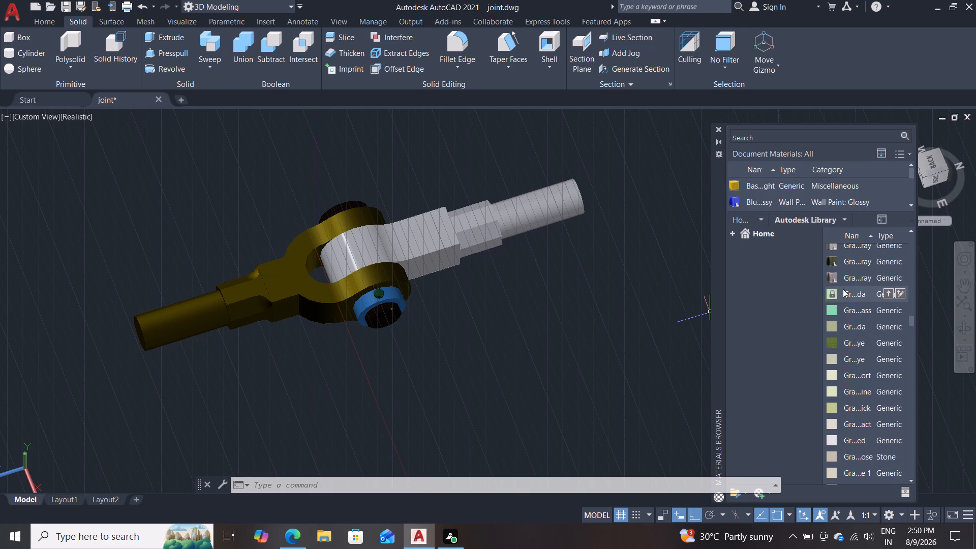
scroll(843, 292, "up", 2)
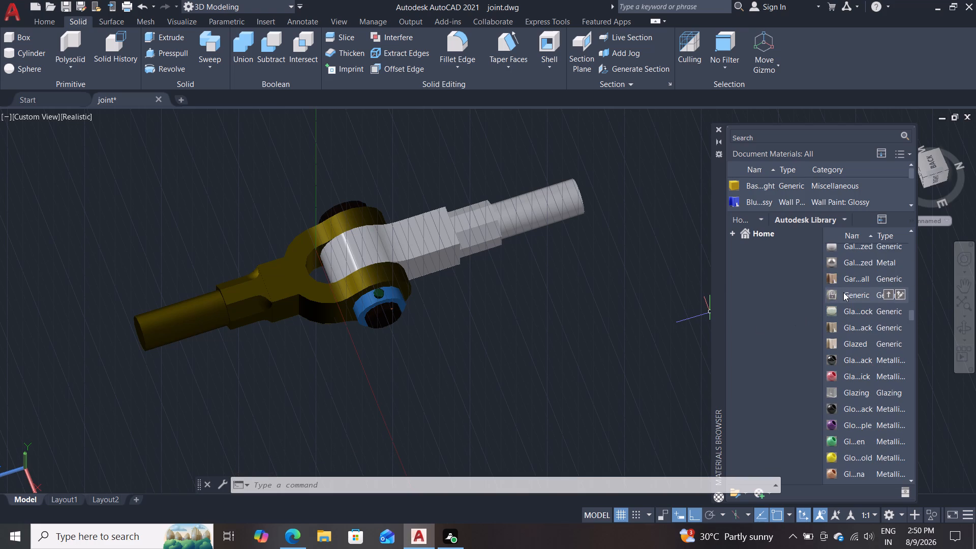
left_click_drag(864, 259, 358, 207)
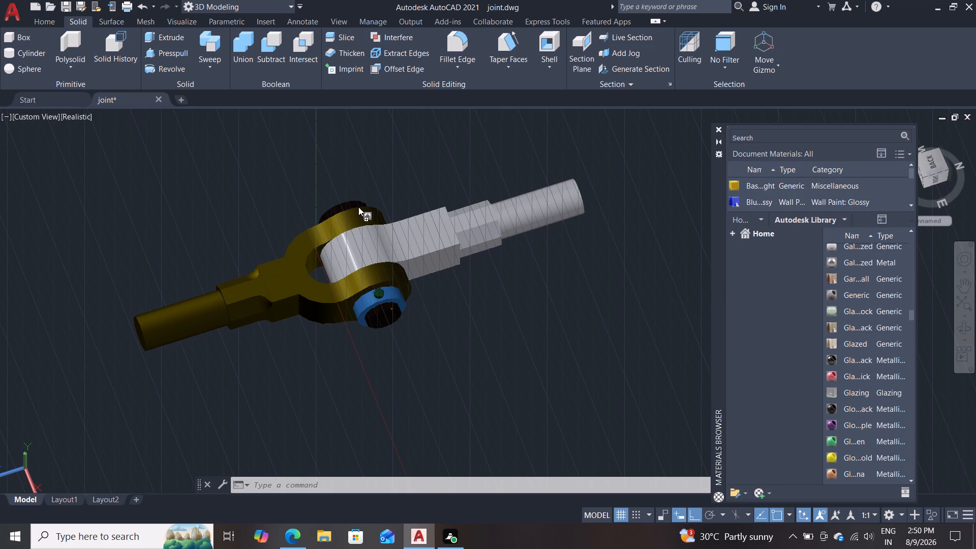
left_click_drag(358, 207, 359, 271)
left_click_drag(359, 271, 384, 318)
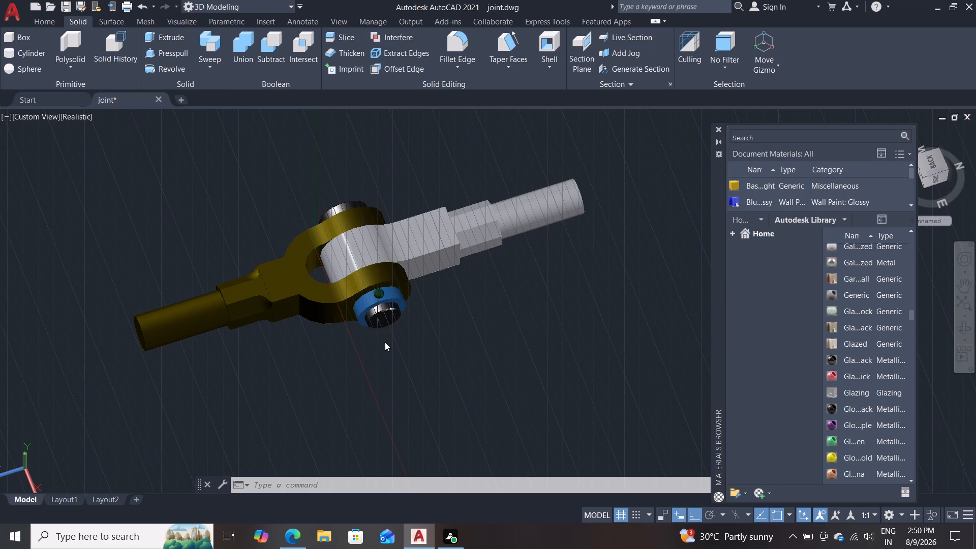
Apply the Gar...all generic material from the Autodesk Library to the blue collar around the pin's end.
scroll(454, 373, "up", 1, "shift")
middle_click_drag(455, 372, 460, 316, "shift")
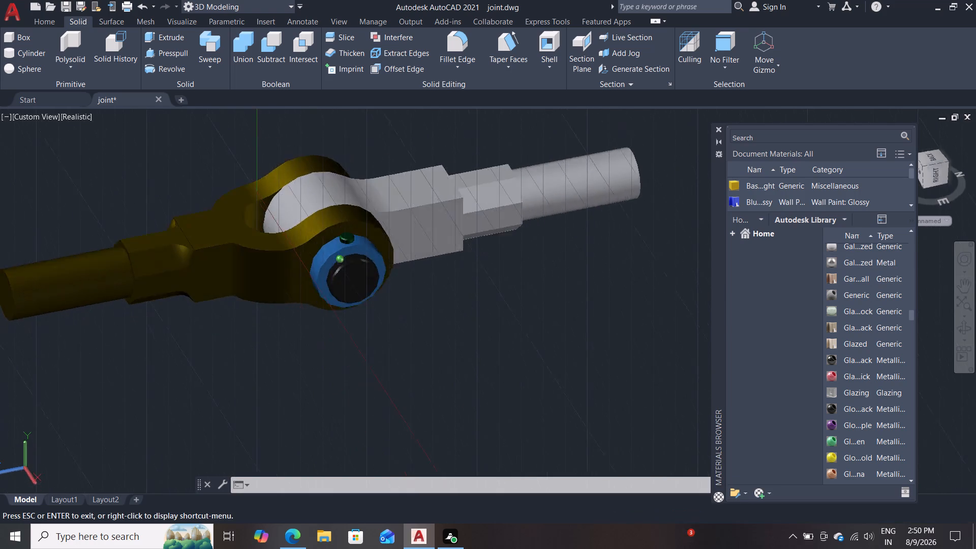
middle_click_drag(460, 316, 585, 348, "shift")
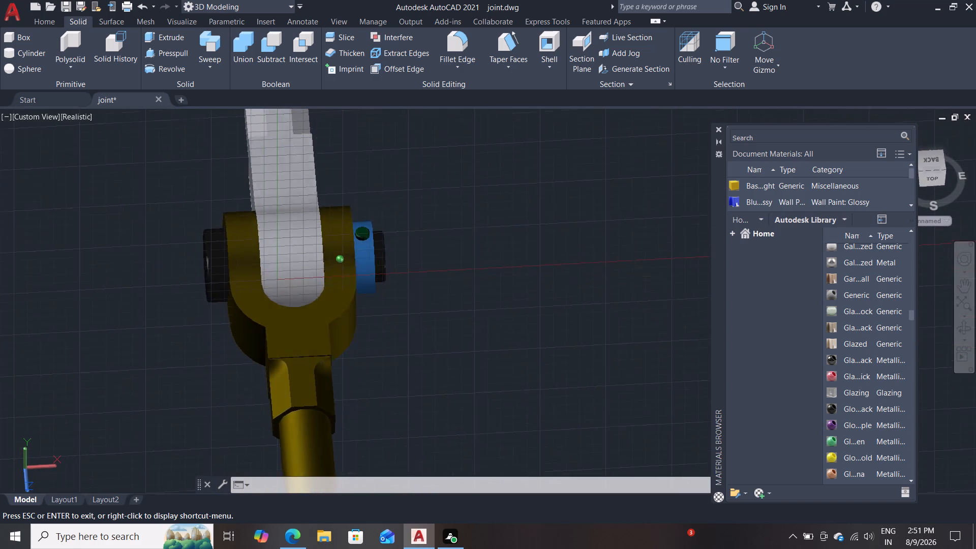
middle_click_drag(585, 348, 513, 313, "shift")
scroll(514, 313, "down", 1)
scroll(481, 256, "up", 2)
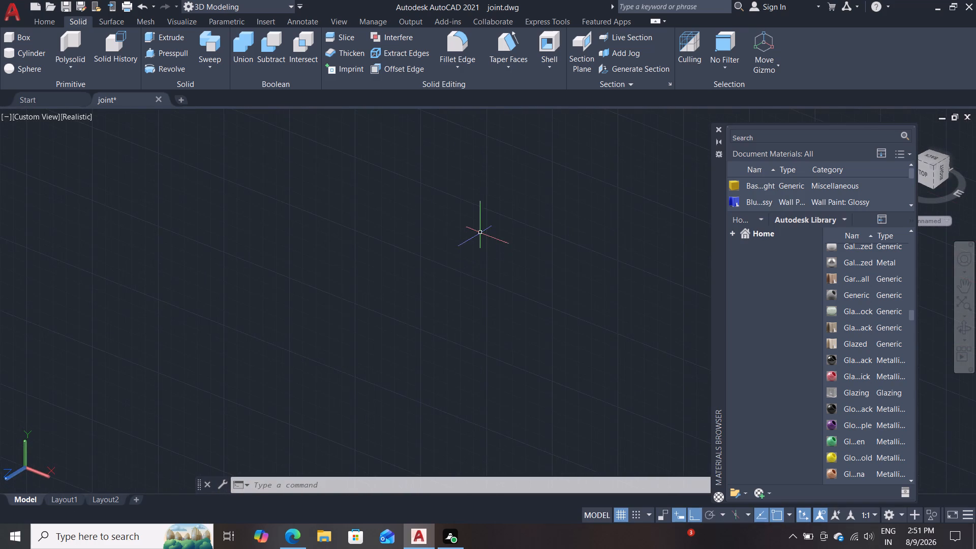
middle_click_drag(481, 228, 444, 495)
middle_click_drag(534, 256, 508, 395)
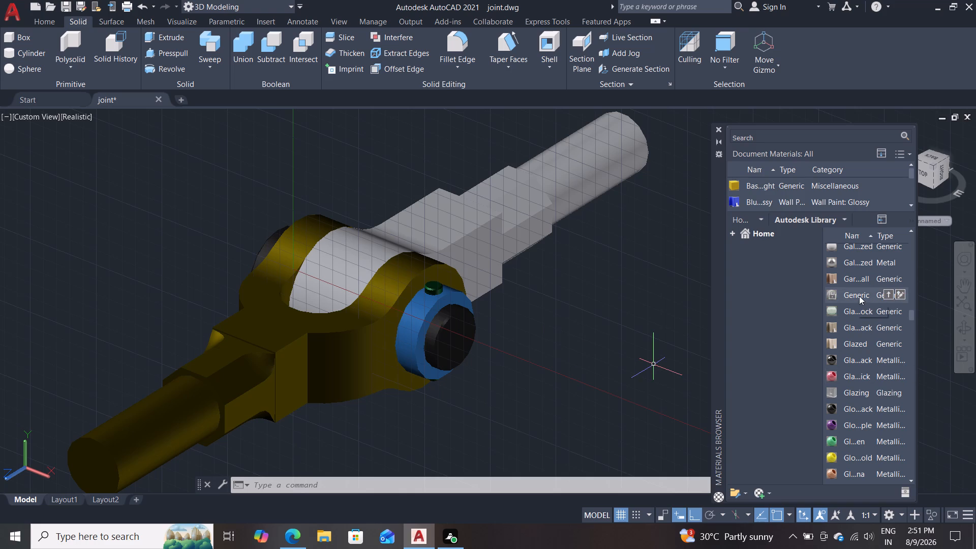
left_click_drag(856, 276, 821, 277)
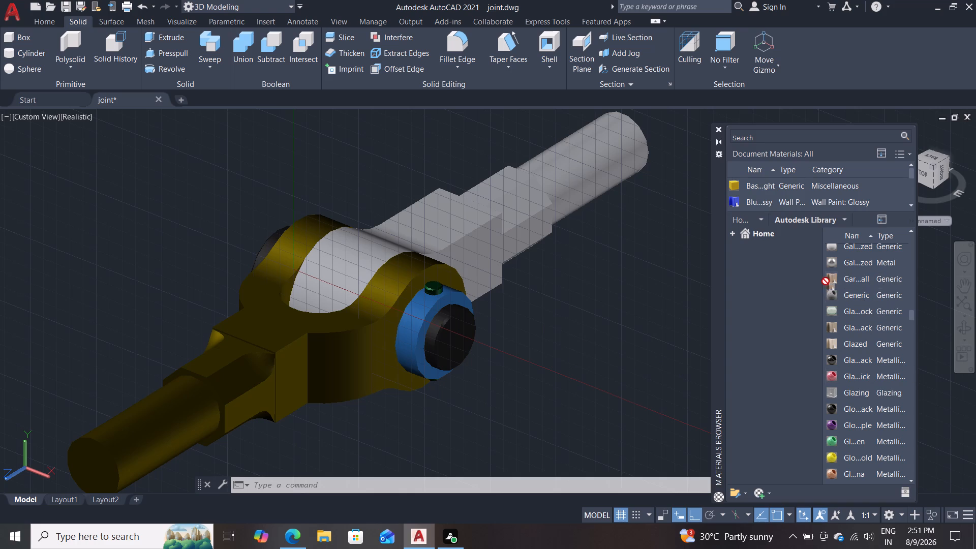
left_click_drag(821, 277, 414, 322)
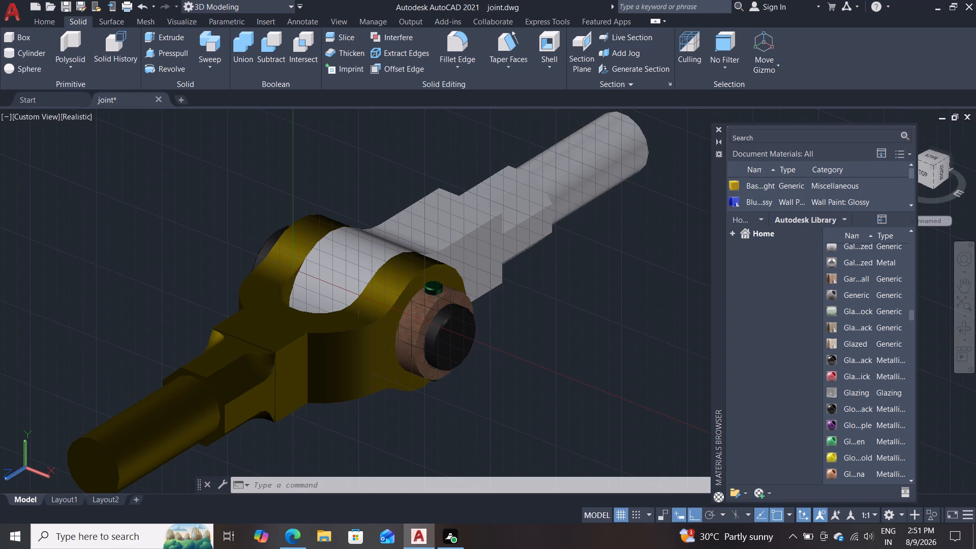
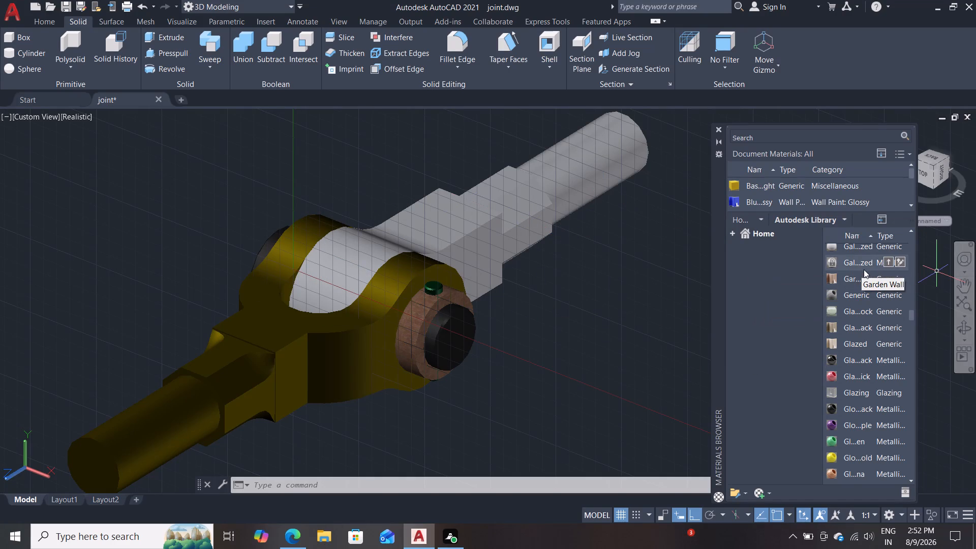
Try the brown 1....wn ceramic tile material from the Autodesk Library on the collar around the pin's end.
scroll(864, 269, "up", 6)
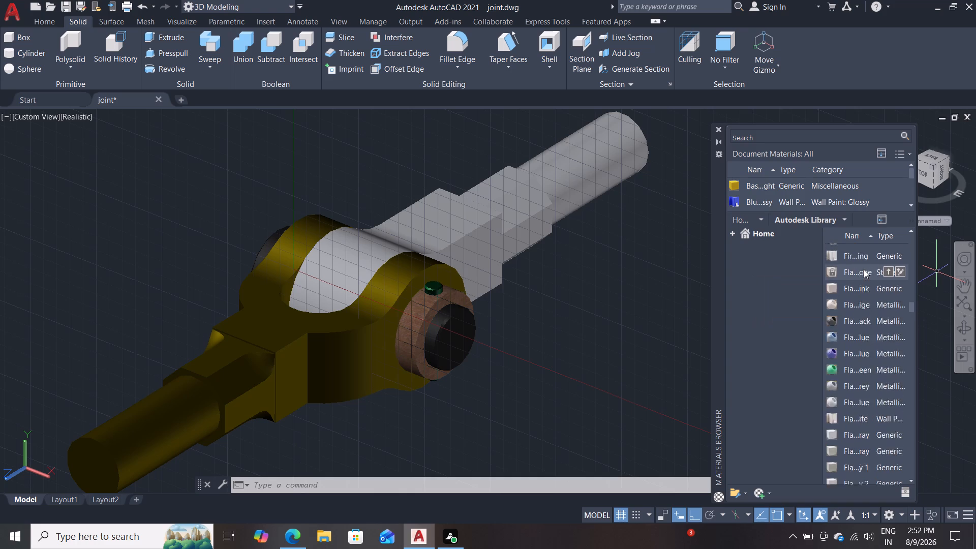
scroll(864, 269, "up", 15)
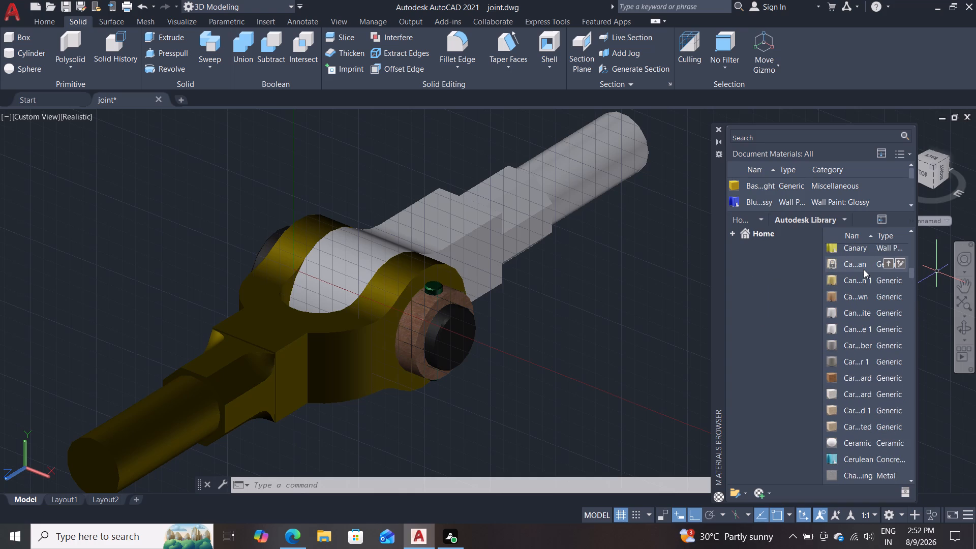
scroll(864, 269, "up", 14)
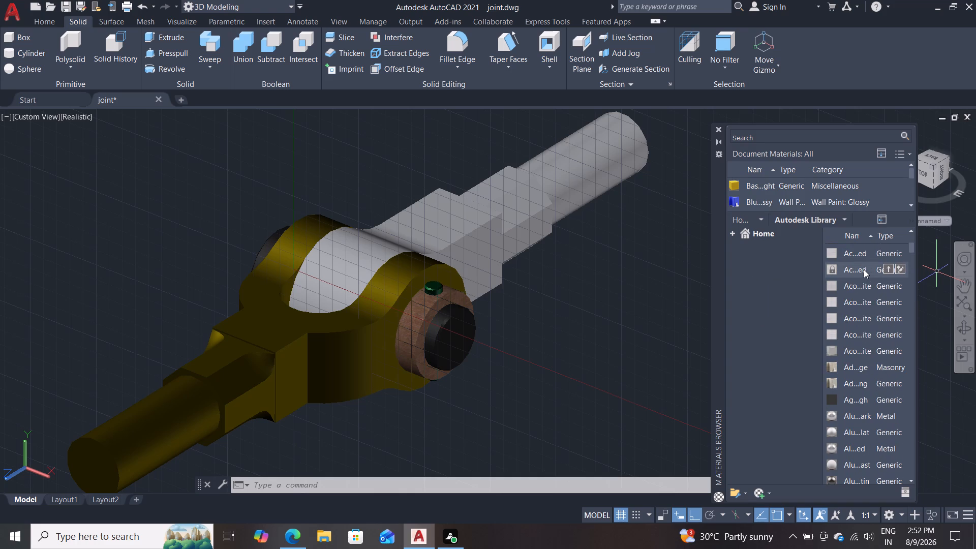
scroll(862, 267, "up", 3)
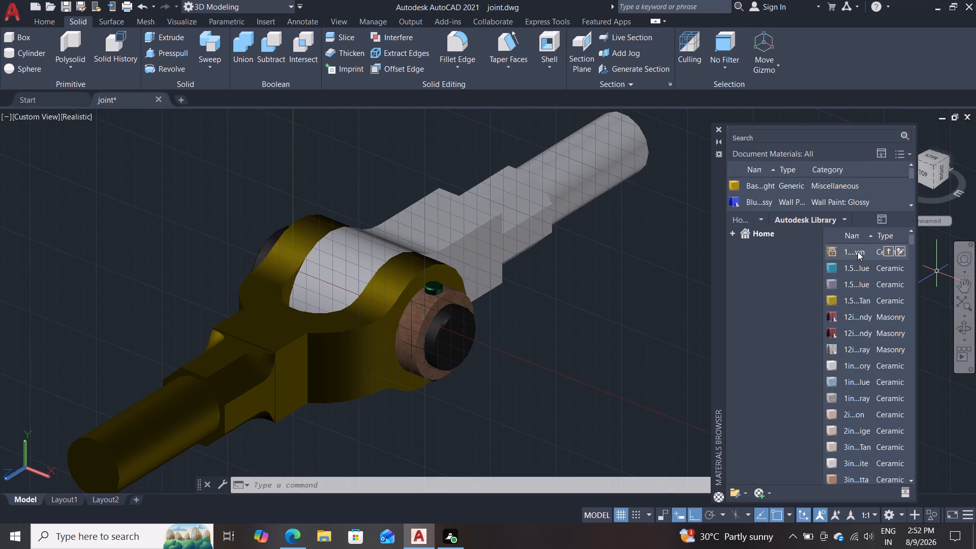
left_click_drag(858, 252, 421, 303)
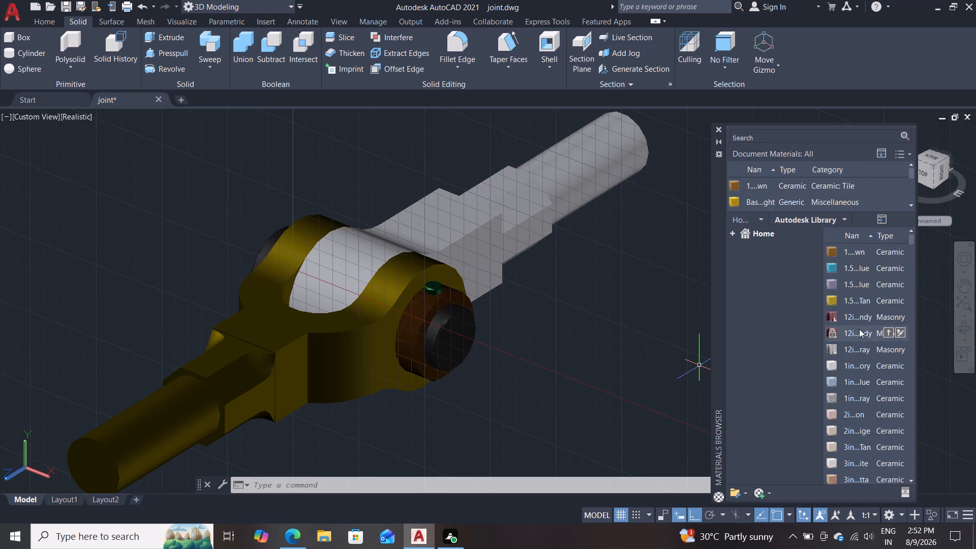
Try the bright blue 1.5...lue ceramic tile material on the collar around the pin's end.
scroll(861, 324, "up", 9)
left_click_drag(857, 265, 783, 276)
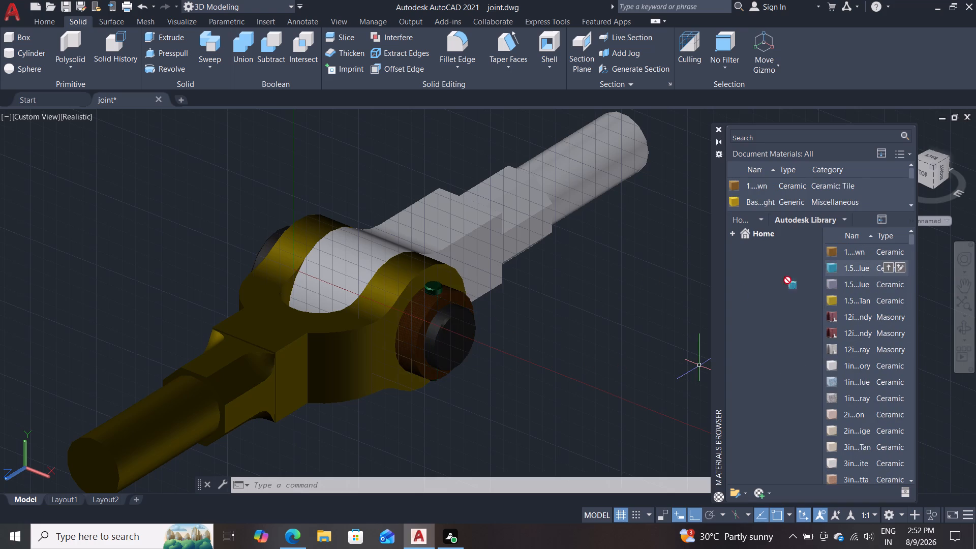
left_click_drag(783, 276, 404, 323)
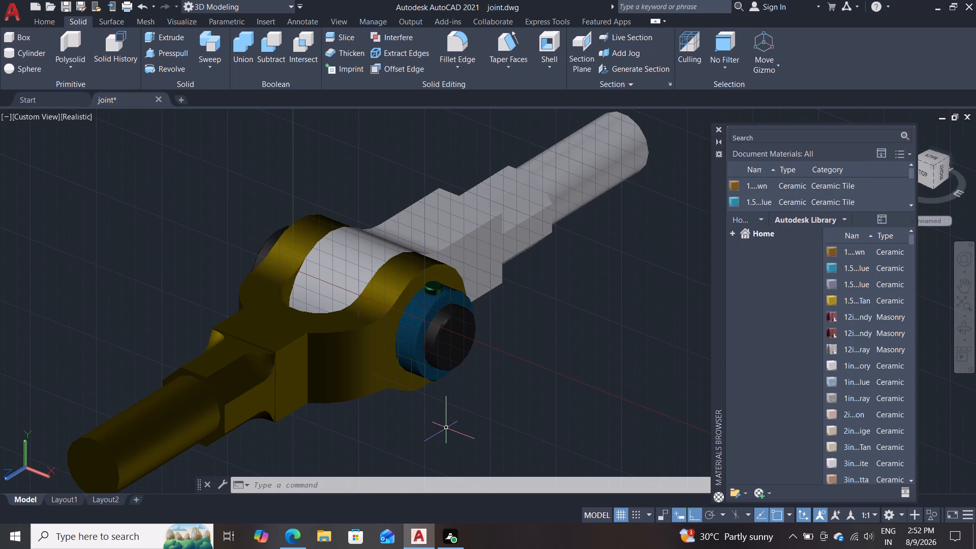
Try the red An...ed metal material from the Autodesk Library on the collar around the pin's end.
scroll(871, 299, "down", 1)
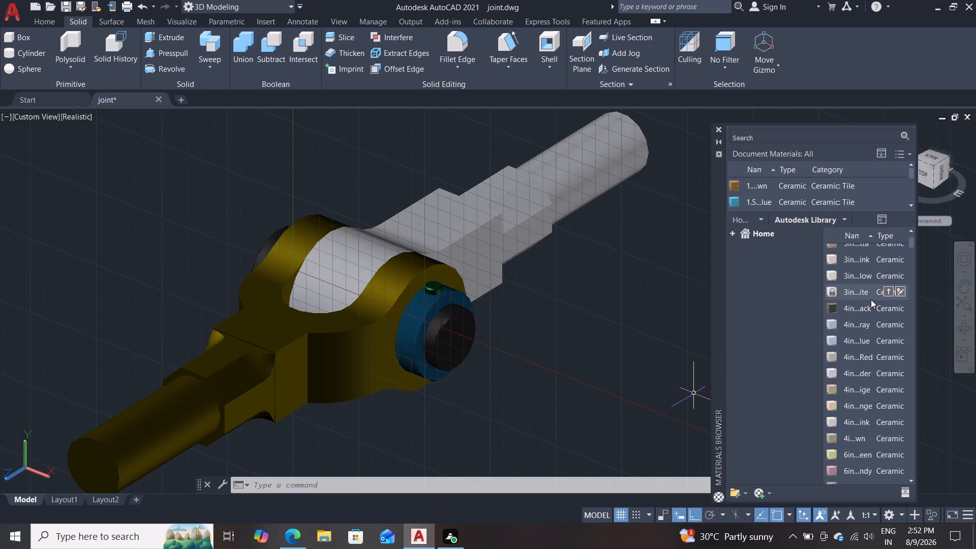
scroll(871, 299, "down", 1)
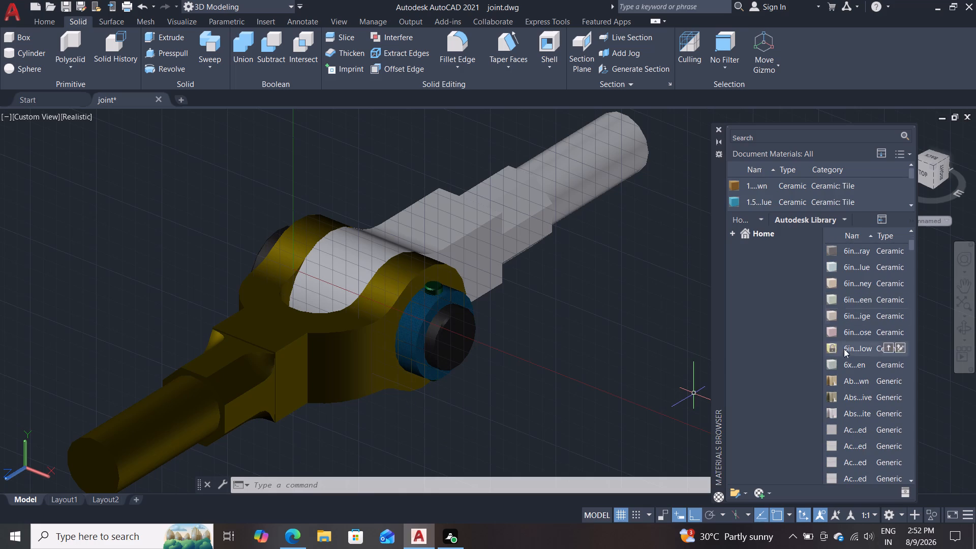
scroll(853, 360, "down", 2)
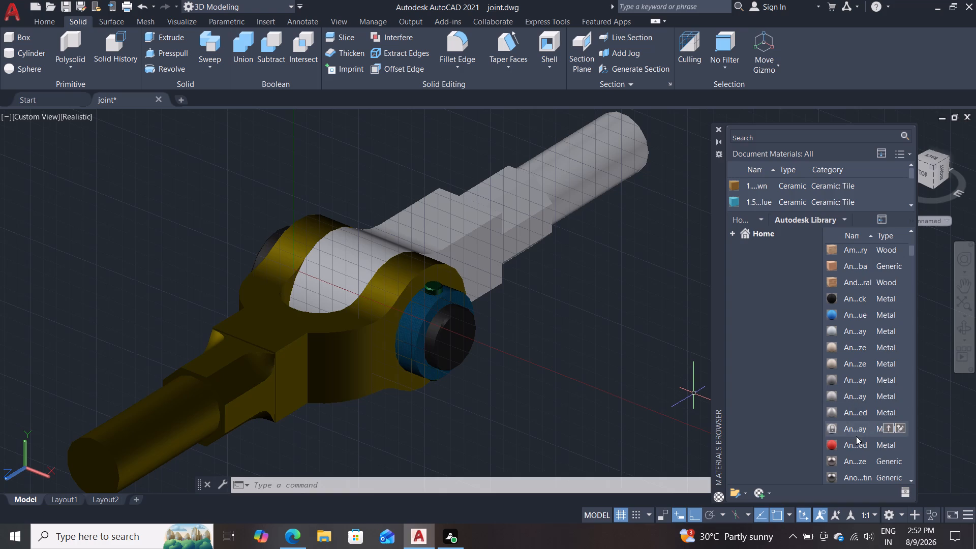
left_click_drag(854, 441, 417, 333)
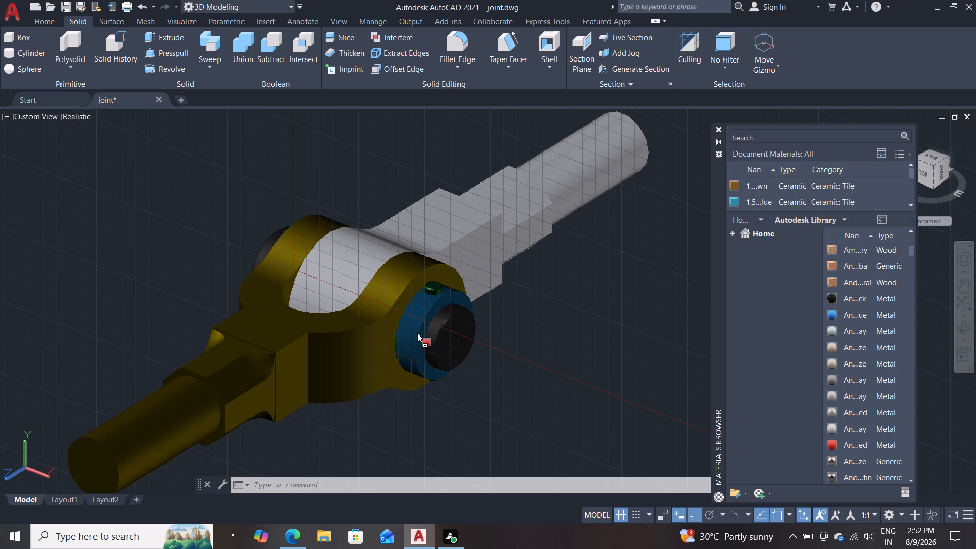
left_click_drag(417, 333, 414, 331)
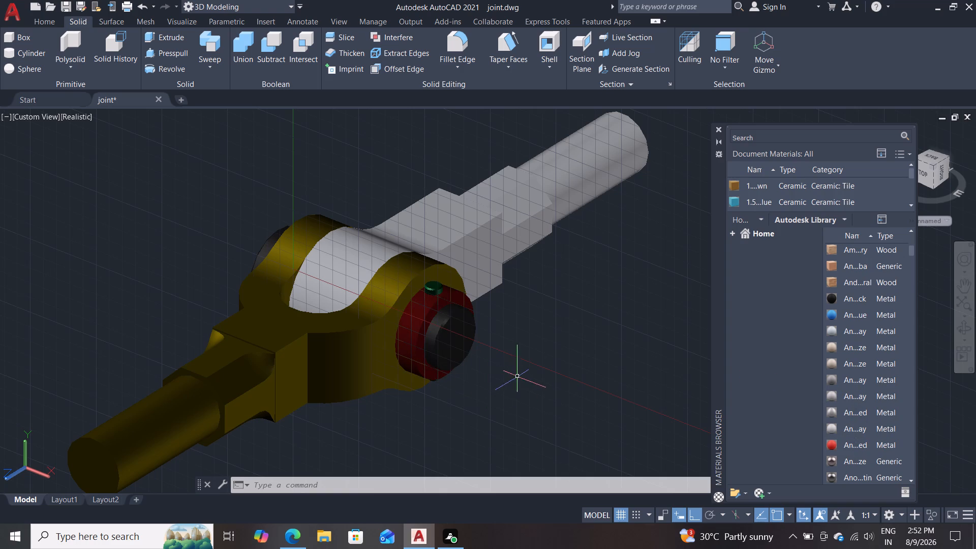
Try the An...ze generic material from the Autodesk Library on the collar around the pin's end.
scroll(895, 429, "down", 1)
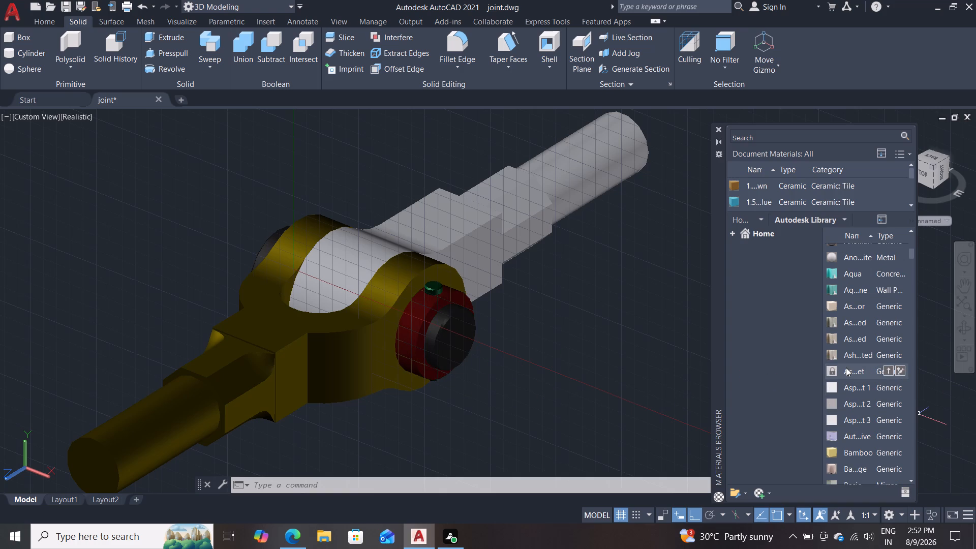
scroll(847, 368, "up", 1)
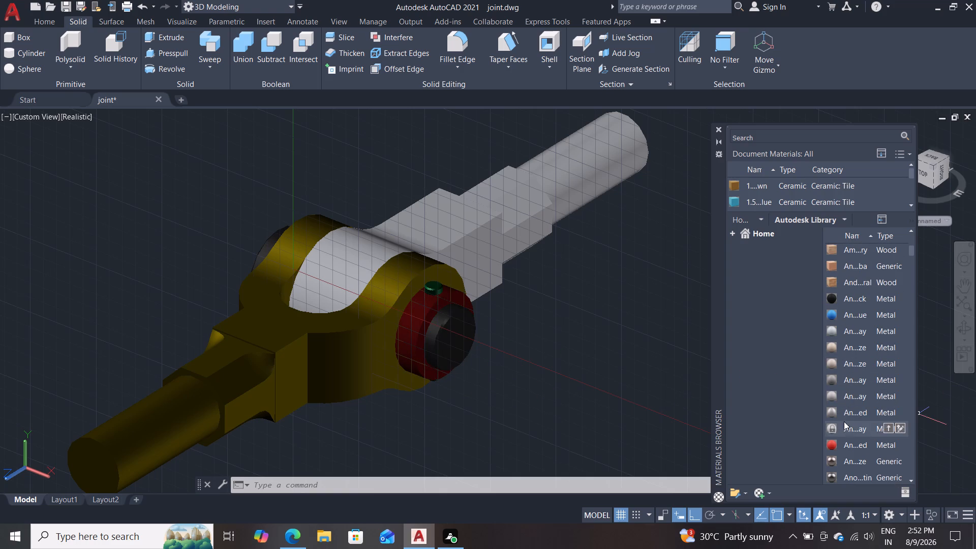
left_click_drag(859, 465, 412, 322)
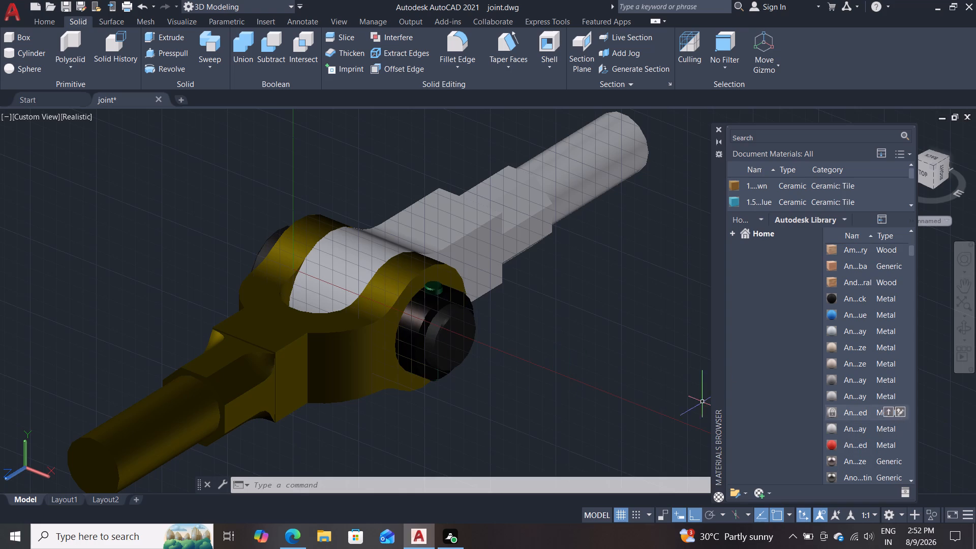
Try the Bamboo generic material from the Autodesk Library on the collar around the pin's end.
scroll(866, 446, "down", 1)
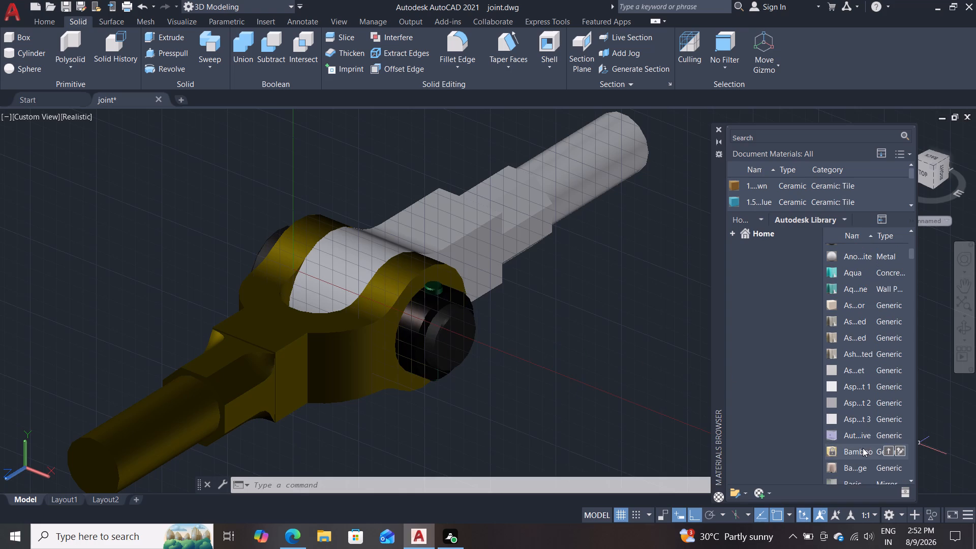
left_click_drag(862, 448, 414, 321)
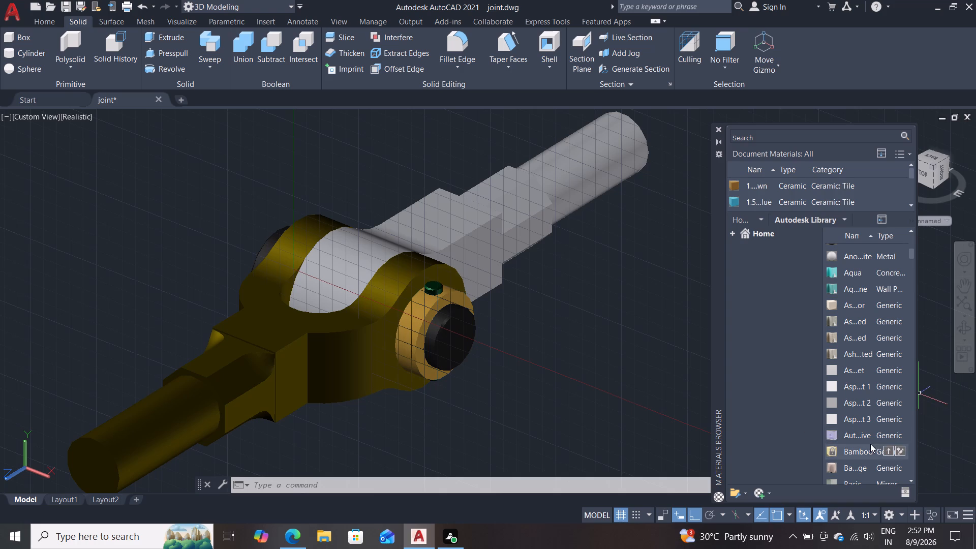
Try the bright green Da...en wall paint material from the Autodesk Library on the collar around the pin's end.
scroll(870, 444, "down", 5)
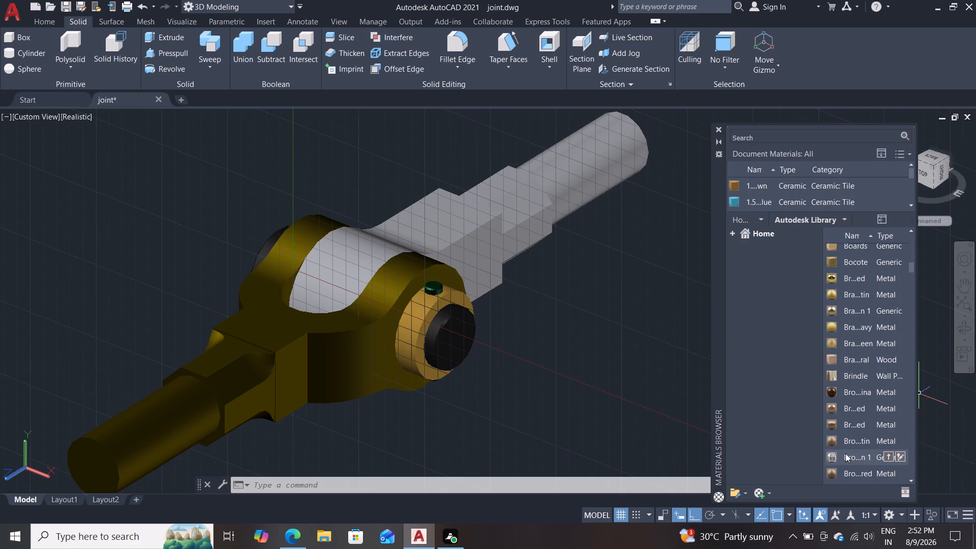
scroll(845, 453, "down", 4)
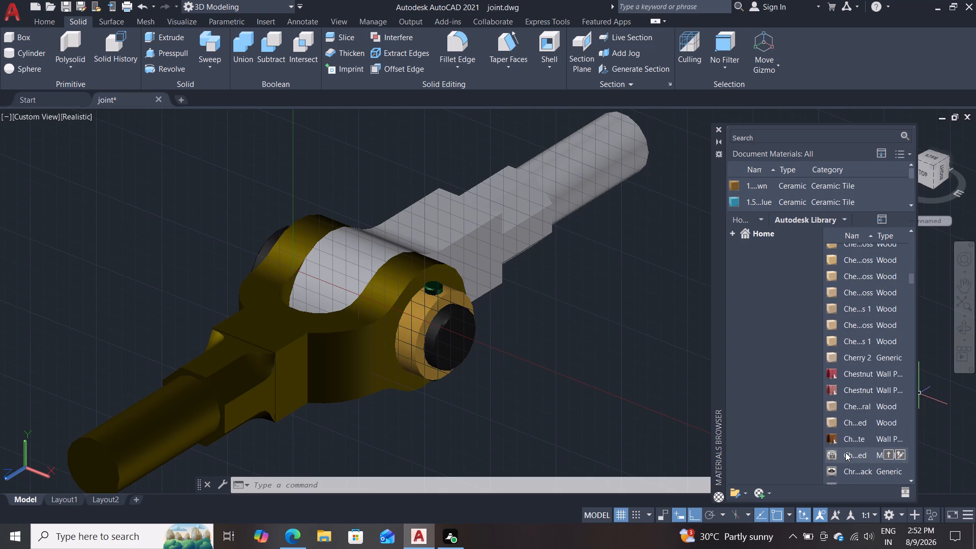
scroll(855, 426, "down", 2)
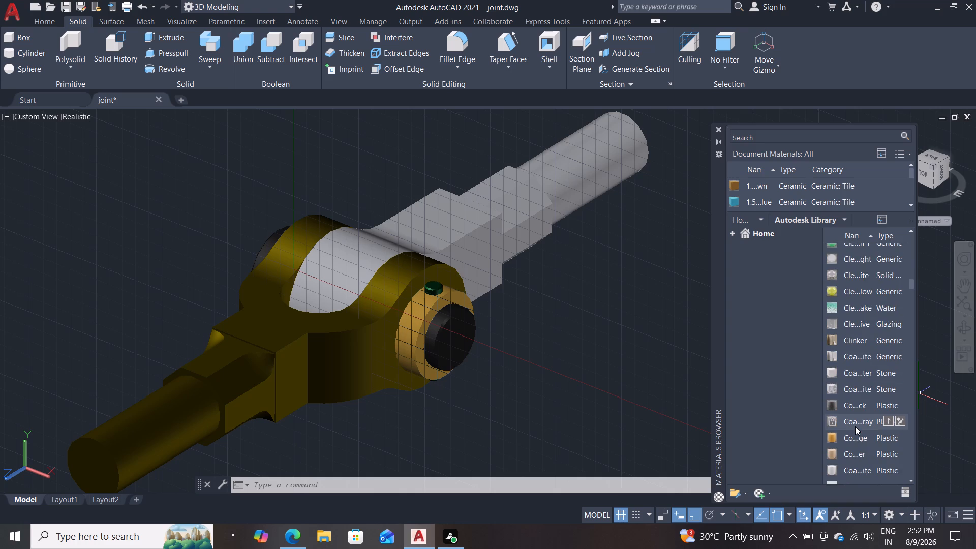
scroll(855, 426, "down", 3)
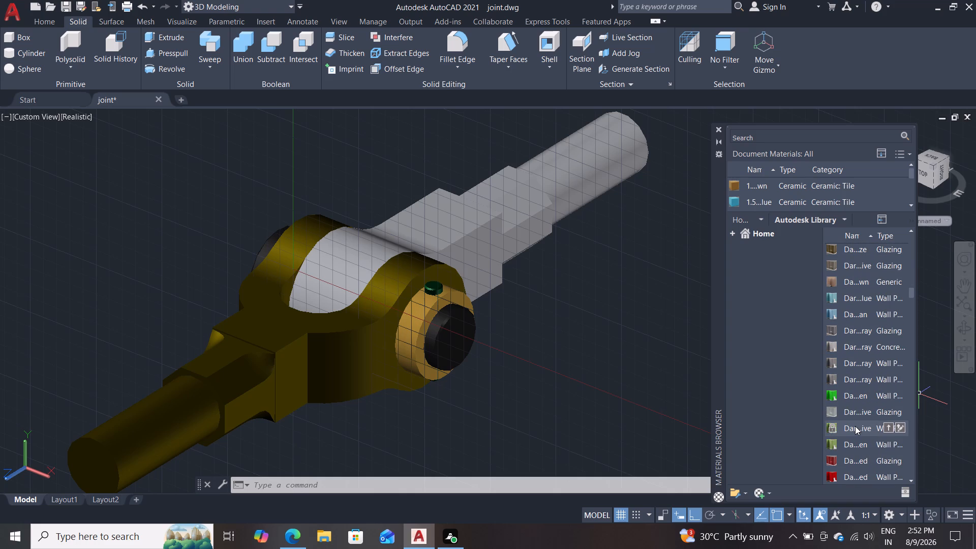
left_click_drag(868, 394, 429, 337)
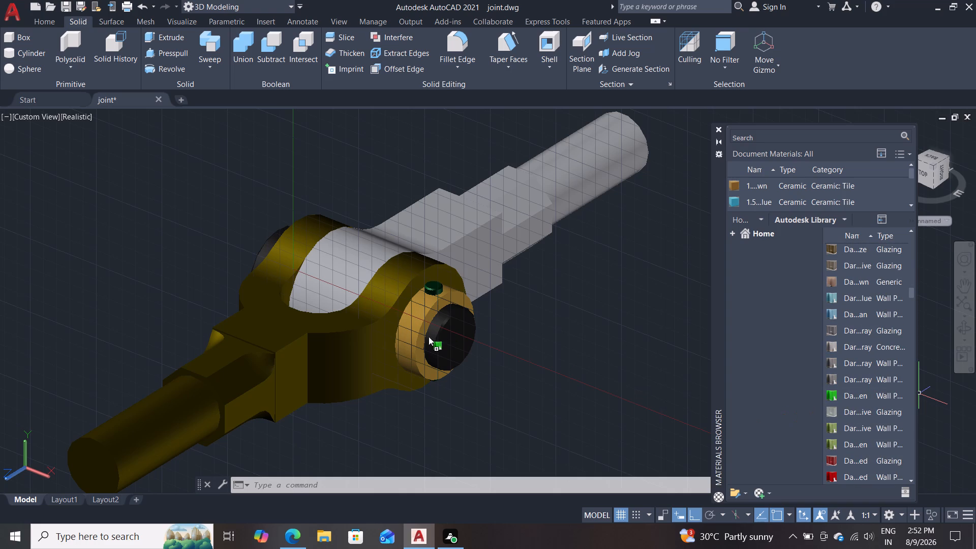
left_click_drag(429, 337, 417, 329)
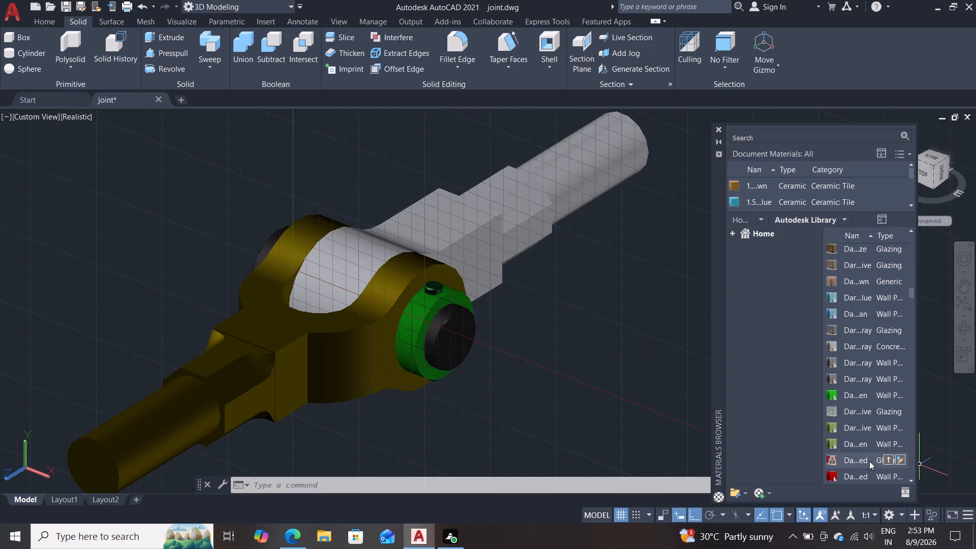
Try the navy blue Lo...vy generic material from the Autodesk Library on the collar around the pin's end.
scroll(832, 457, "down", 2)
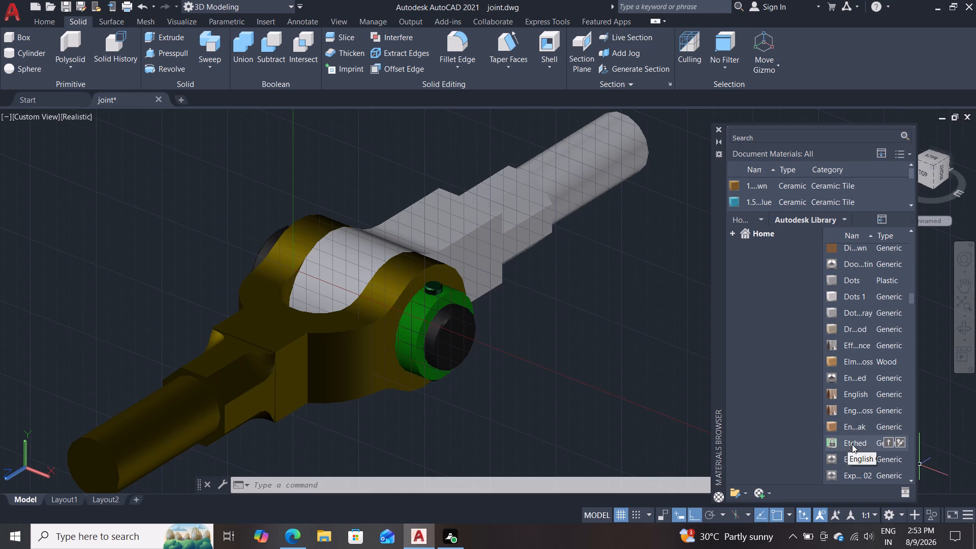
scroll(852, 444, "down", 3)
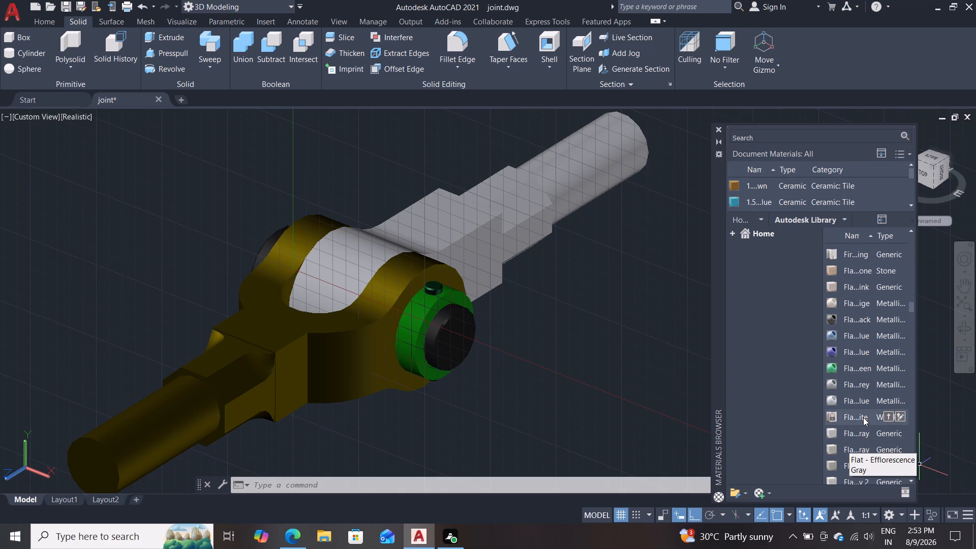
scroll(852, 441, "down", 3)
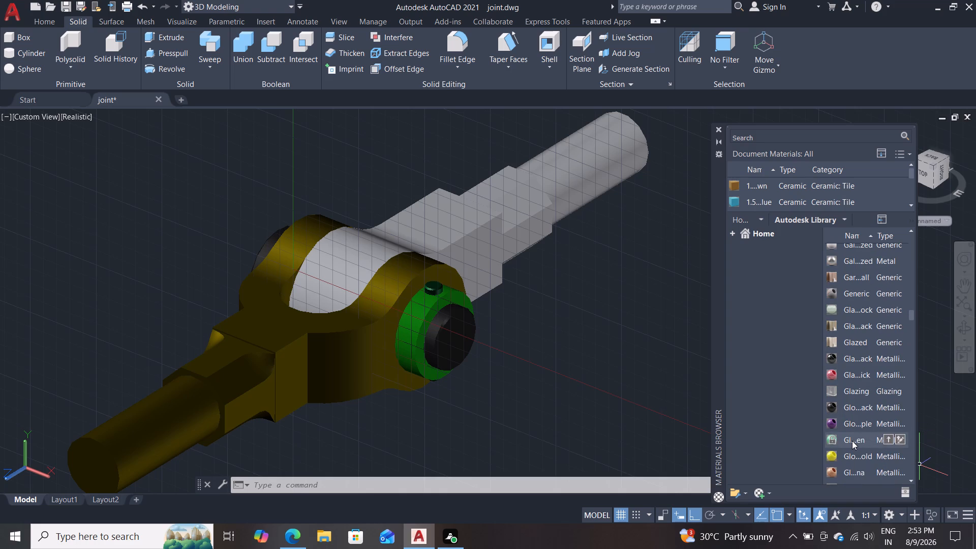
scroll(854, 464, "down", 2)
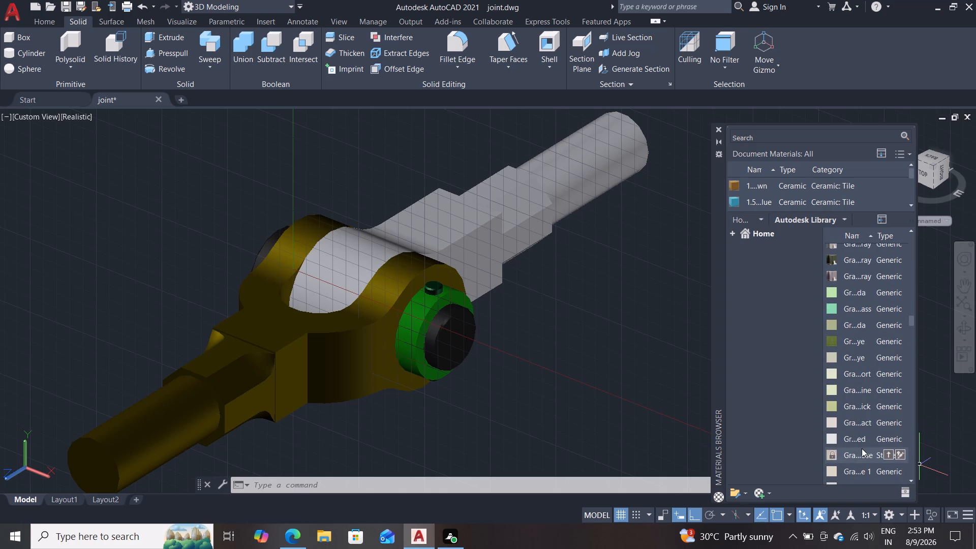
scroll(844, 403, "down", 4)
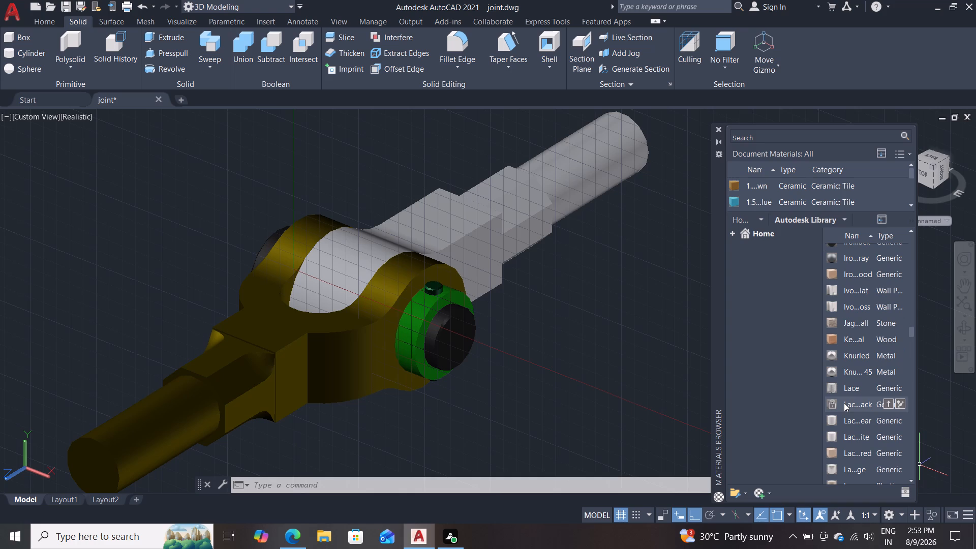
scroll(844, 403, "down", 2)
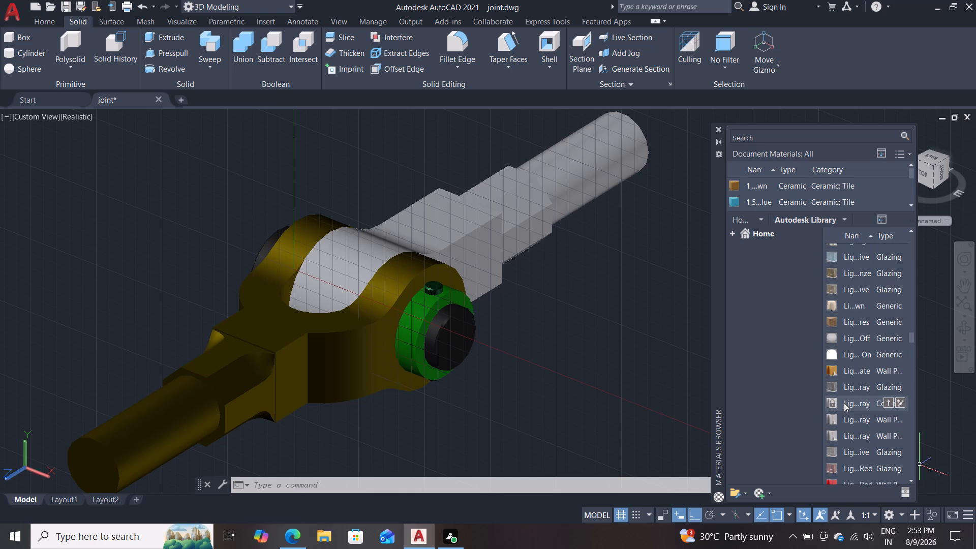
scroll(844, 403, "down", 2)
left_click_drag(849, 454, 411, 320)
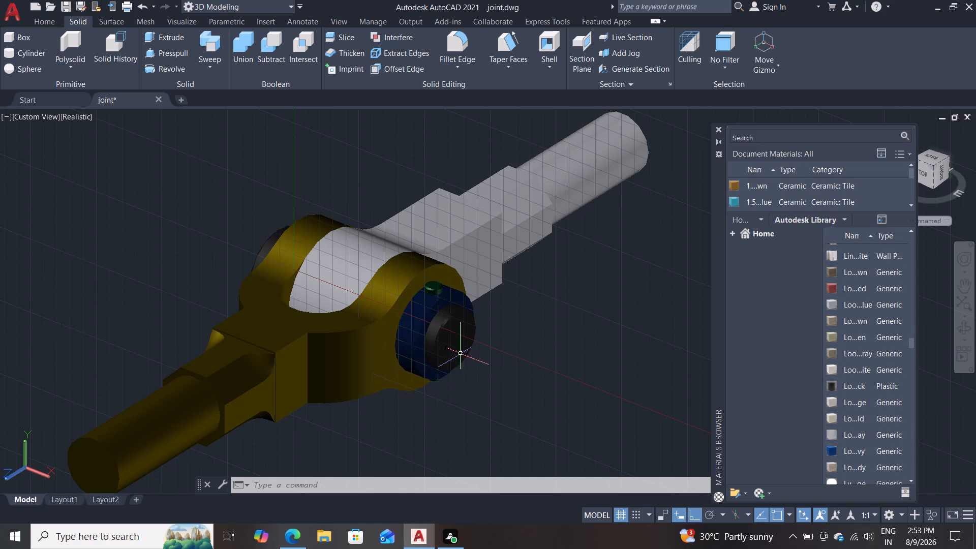
Apply the Pla...lue generic material from the Autodesk Library to the collar around the pin's end.
scroll(858, 376, "down", 2)
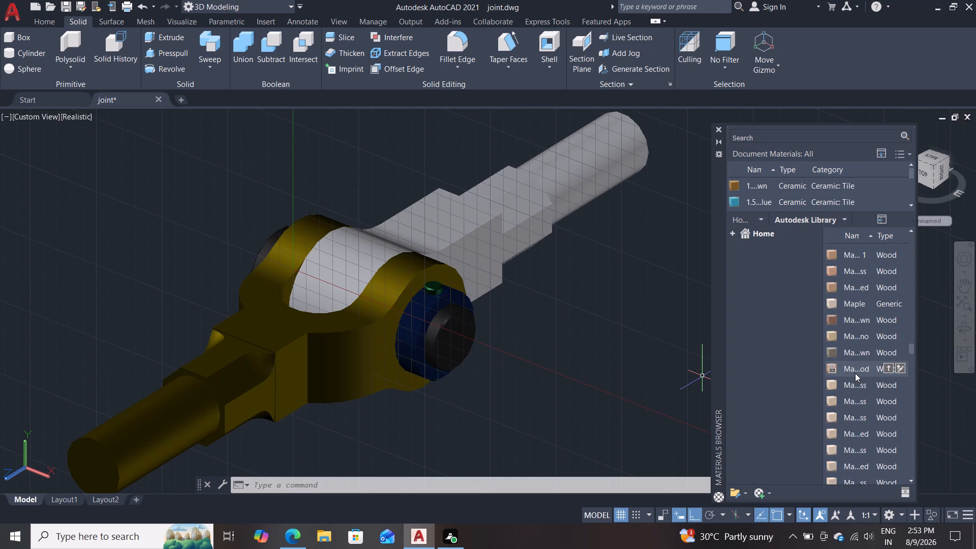
scroll(855, 373, "down", 11)
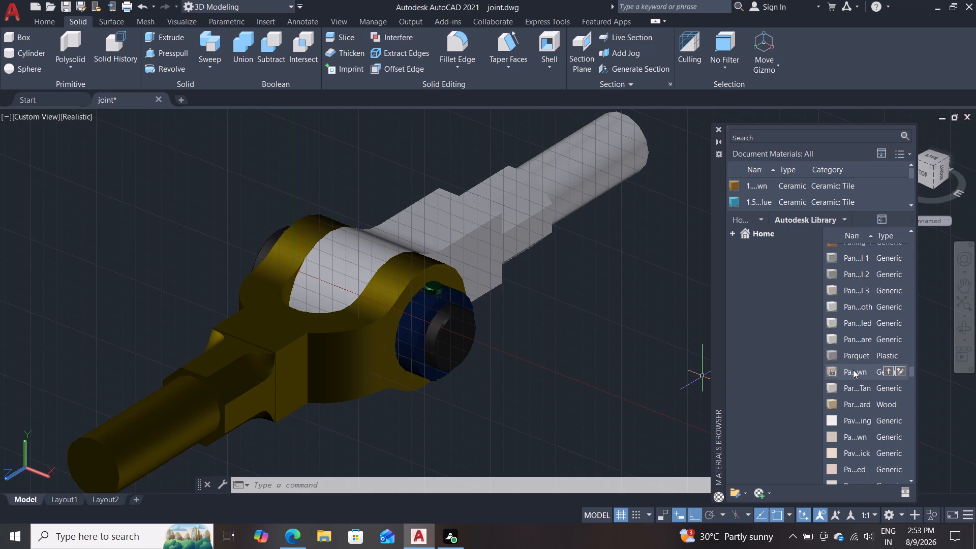
scroll(852, 369, "down", 5)
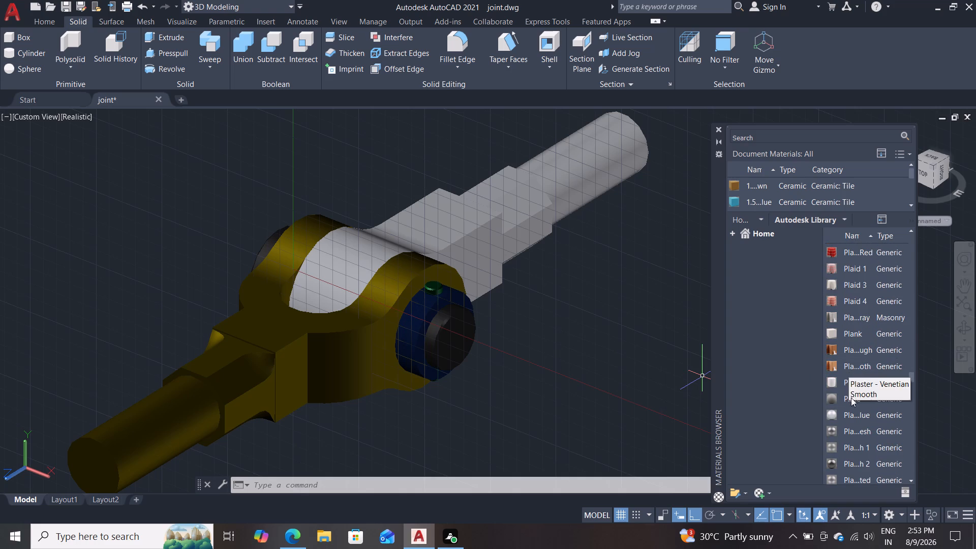
left_click_drag(847, 409, 420, 311)
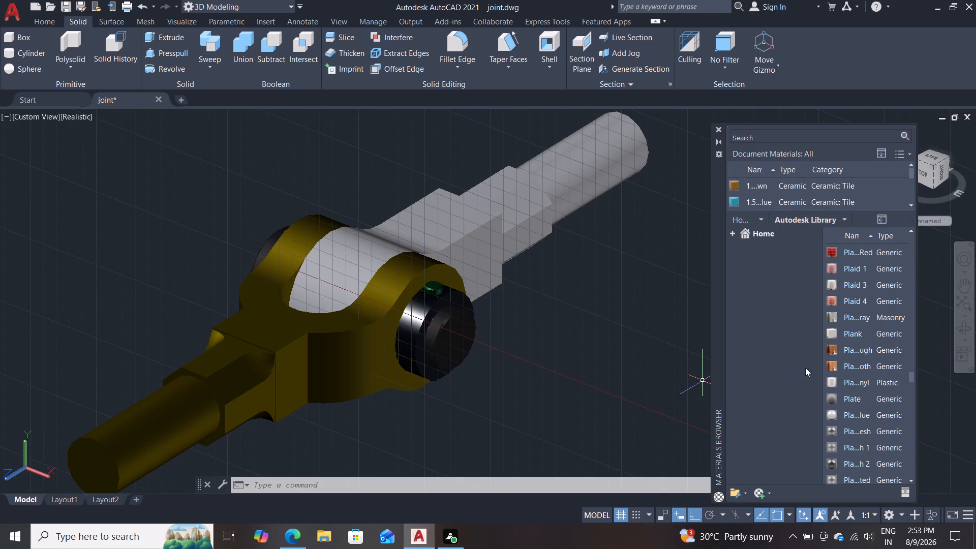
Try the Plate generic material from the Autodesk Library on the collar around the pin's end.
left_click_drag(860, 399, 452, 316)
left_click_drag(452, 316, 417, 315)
Apply the Red wall paint material from the Autodesk Library to the collar around the pin's end.
scroll(887, 409, "down", 2)
left_click_drag(854, 447, 562, 345)
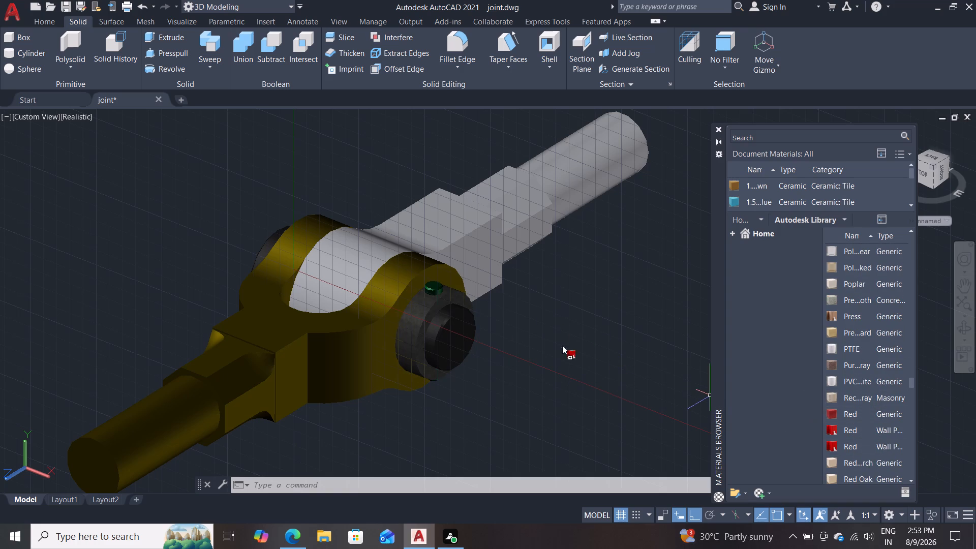
left_click_drag(562, 345, 424, 318)
left_click_drag(421, 317, 410, 315)
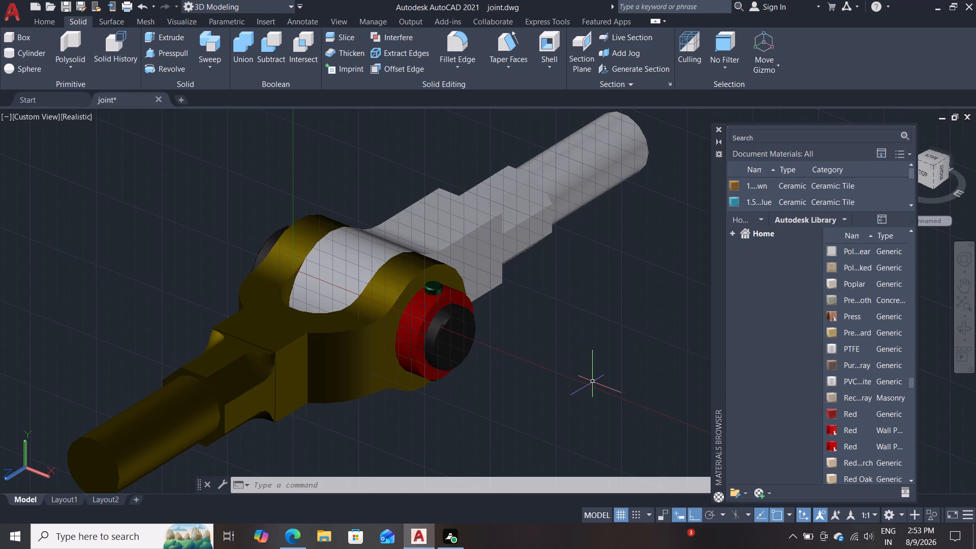
key("Escape")
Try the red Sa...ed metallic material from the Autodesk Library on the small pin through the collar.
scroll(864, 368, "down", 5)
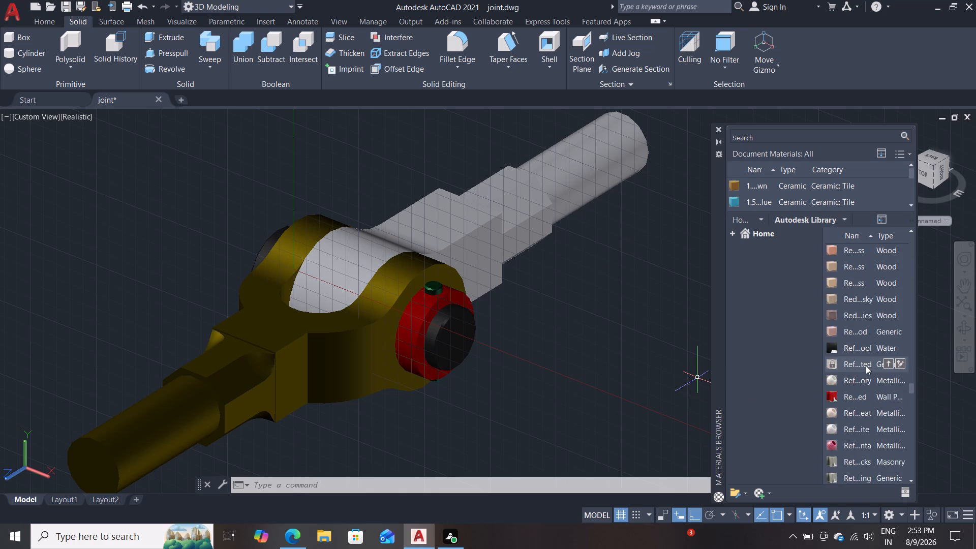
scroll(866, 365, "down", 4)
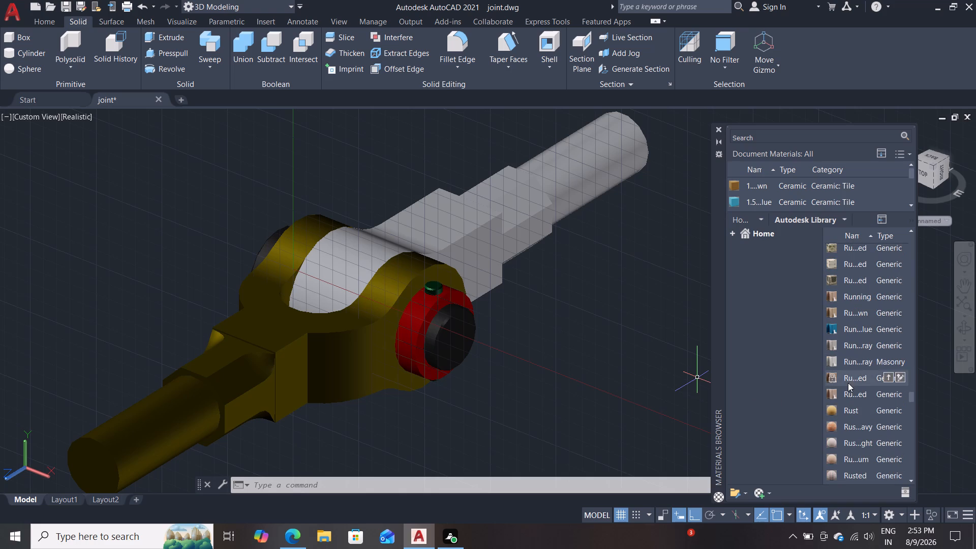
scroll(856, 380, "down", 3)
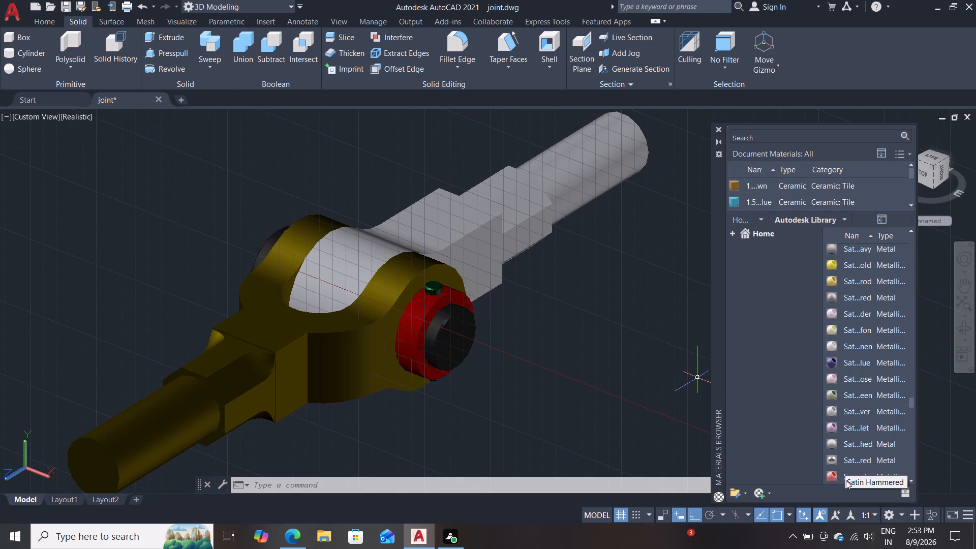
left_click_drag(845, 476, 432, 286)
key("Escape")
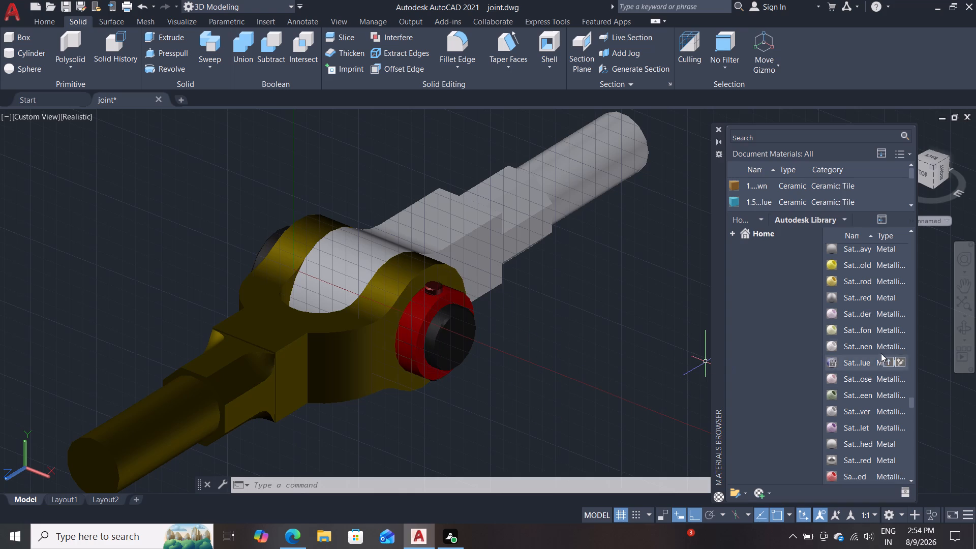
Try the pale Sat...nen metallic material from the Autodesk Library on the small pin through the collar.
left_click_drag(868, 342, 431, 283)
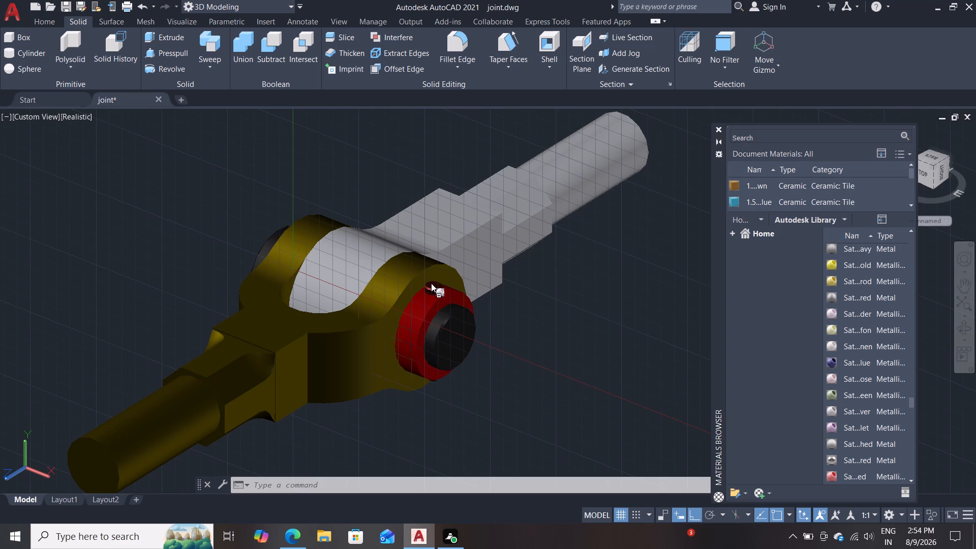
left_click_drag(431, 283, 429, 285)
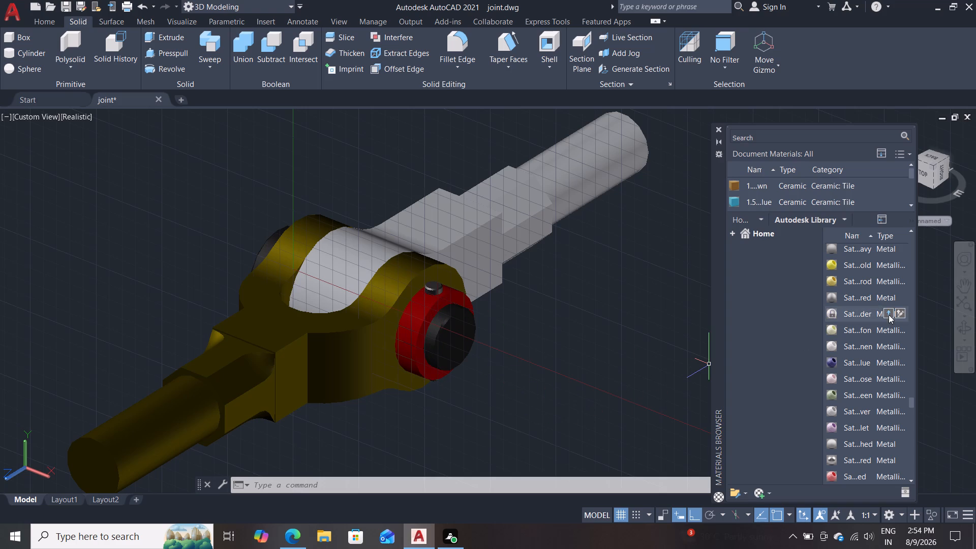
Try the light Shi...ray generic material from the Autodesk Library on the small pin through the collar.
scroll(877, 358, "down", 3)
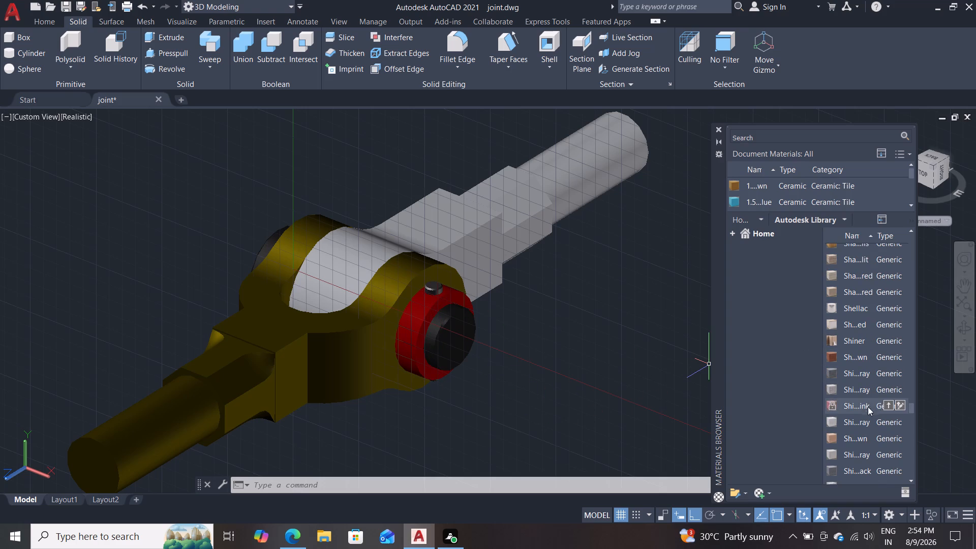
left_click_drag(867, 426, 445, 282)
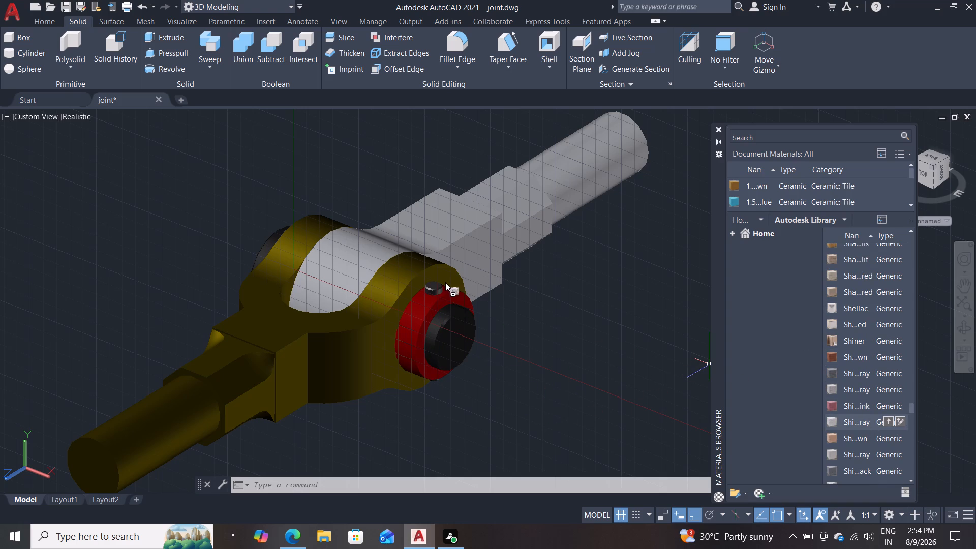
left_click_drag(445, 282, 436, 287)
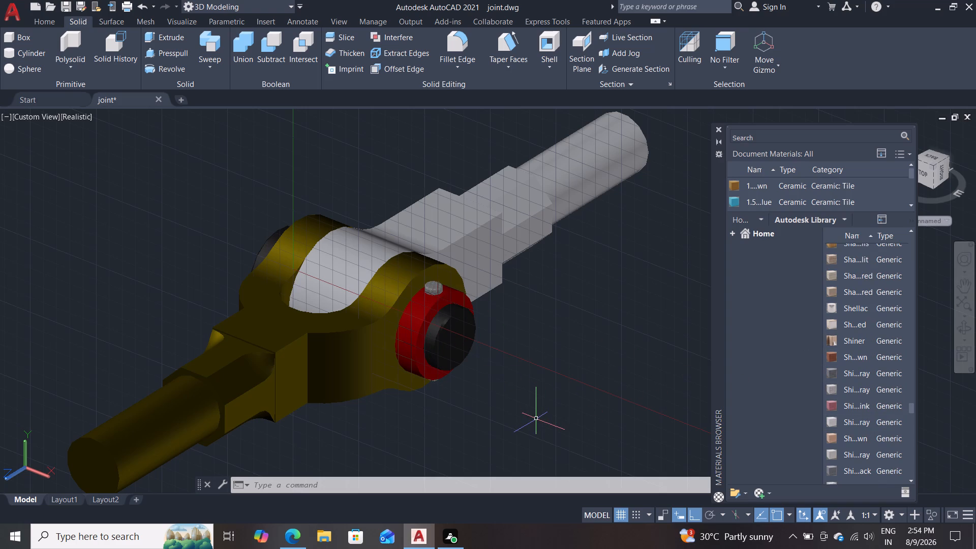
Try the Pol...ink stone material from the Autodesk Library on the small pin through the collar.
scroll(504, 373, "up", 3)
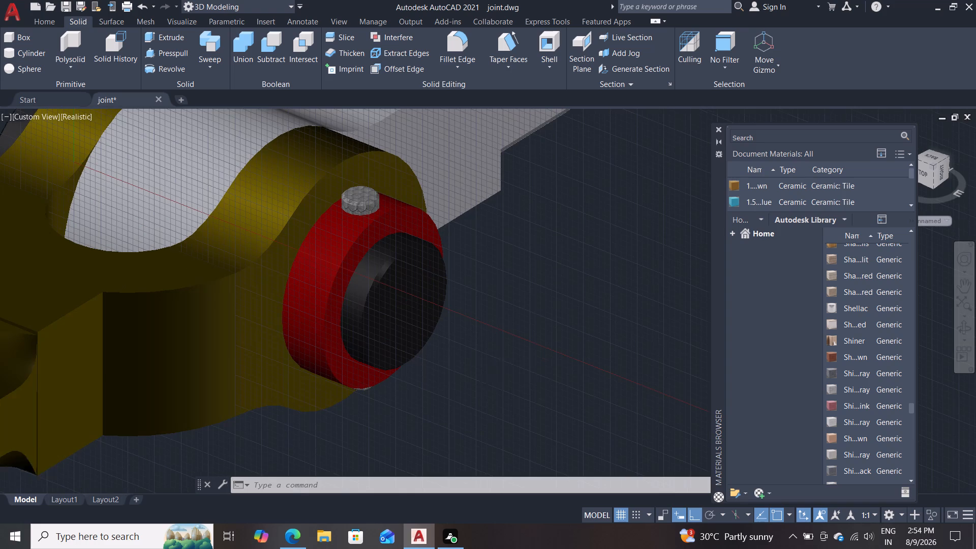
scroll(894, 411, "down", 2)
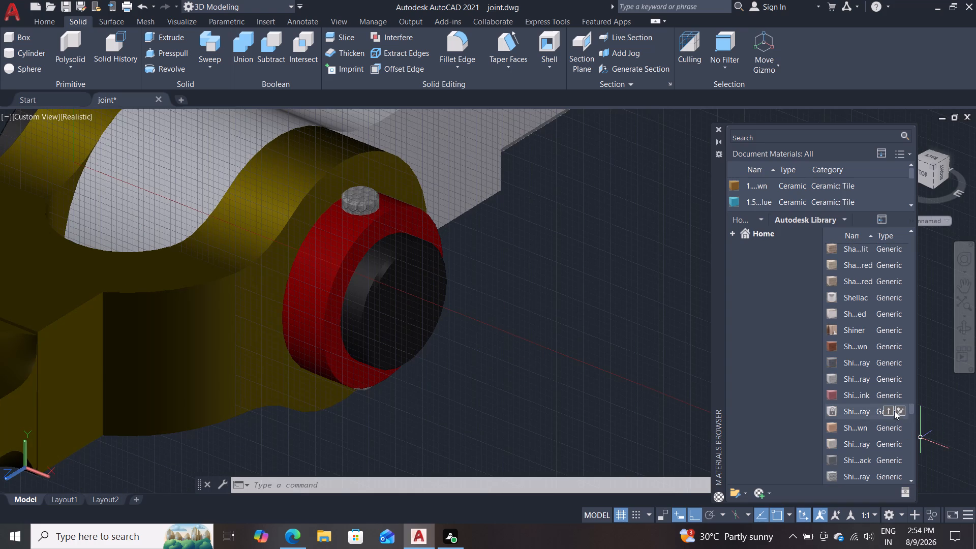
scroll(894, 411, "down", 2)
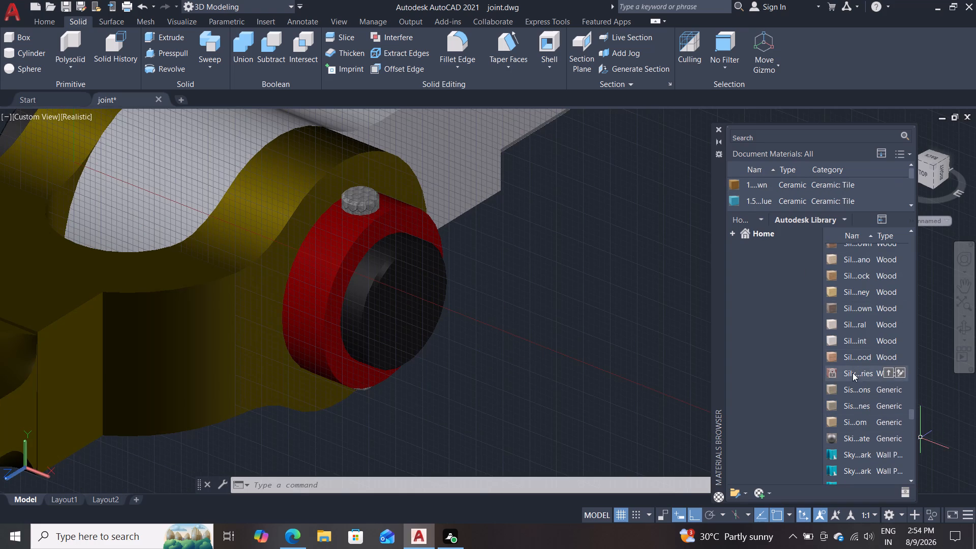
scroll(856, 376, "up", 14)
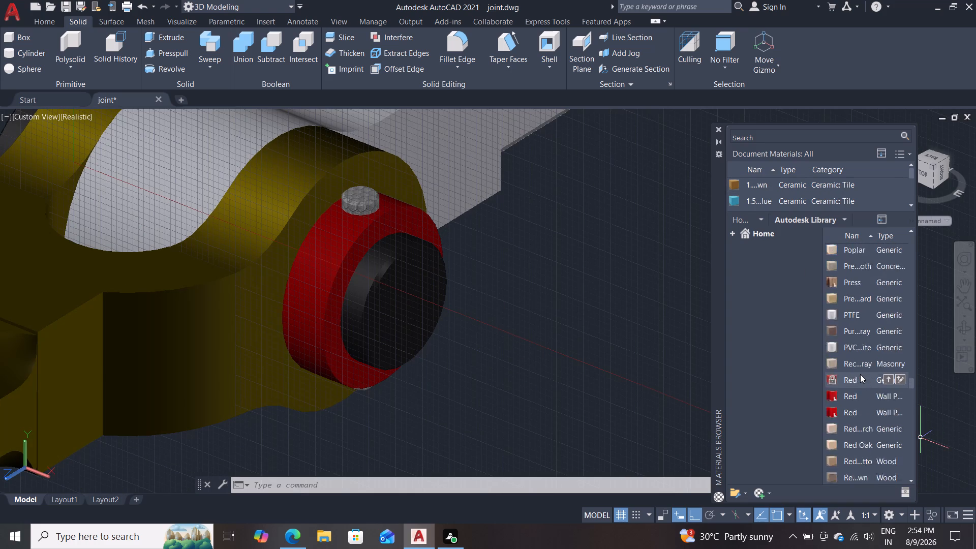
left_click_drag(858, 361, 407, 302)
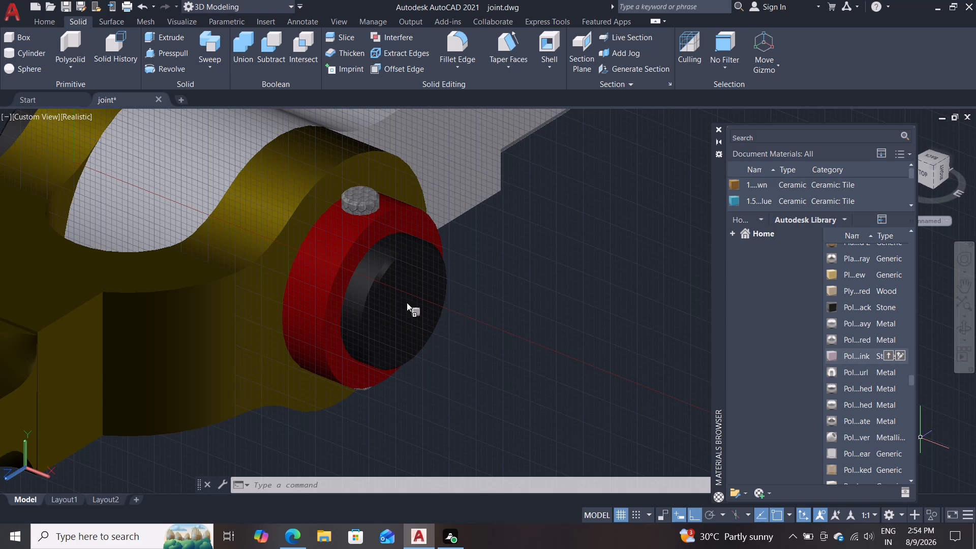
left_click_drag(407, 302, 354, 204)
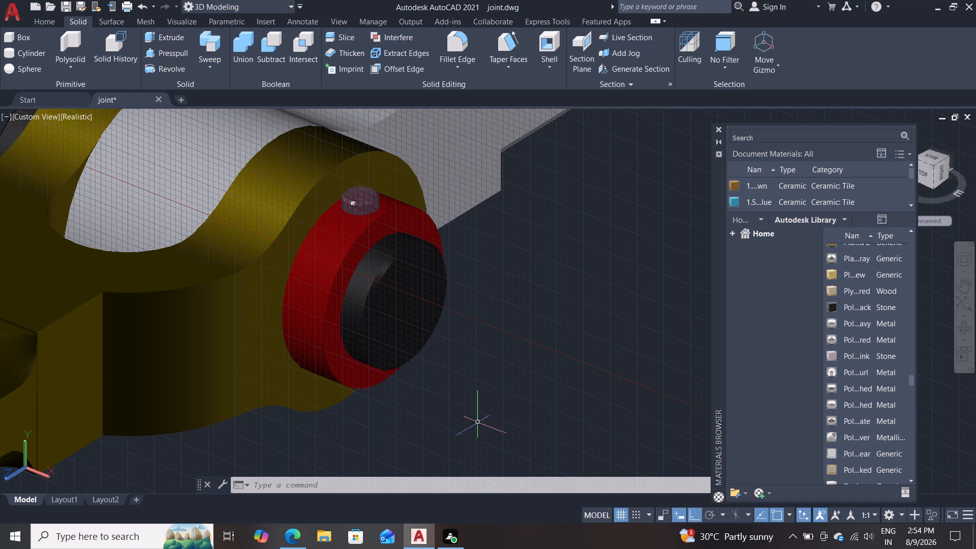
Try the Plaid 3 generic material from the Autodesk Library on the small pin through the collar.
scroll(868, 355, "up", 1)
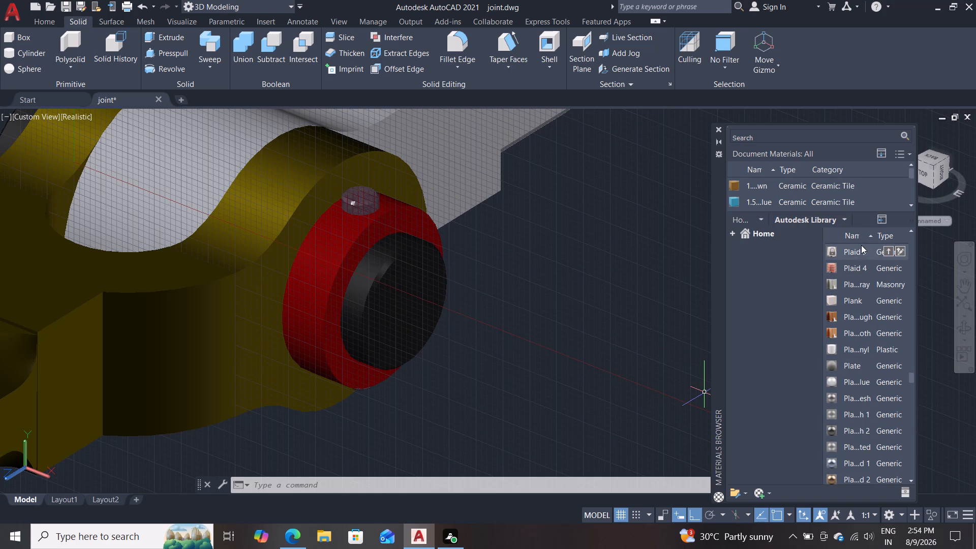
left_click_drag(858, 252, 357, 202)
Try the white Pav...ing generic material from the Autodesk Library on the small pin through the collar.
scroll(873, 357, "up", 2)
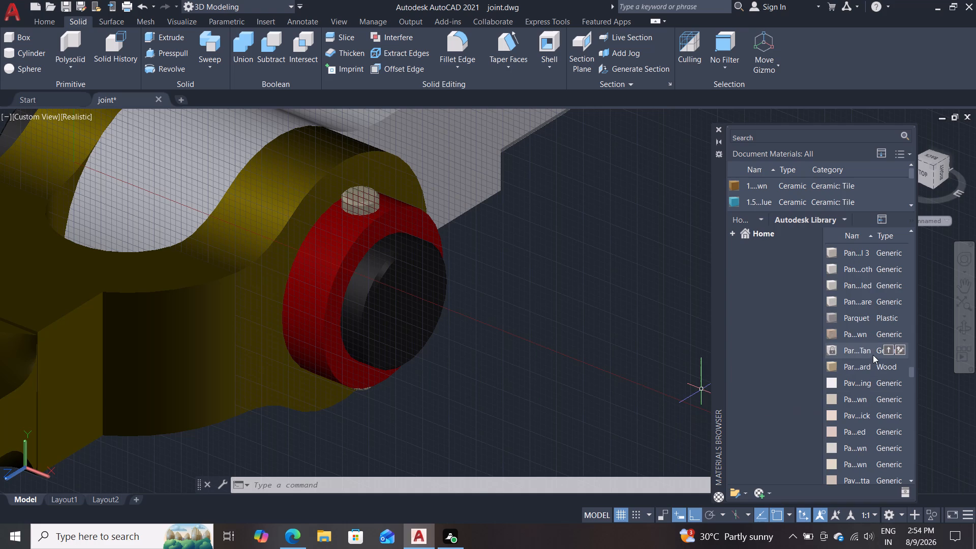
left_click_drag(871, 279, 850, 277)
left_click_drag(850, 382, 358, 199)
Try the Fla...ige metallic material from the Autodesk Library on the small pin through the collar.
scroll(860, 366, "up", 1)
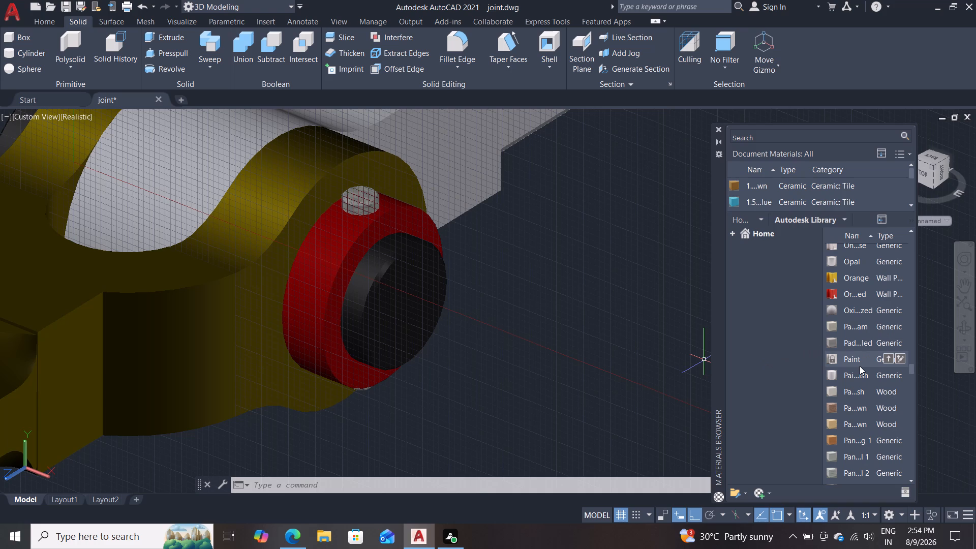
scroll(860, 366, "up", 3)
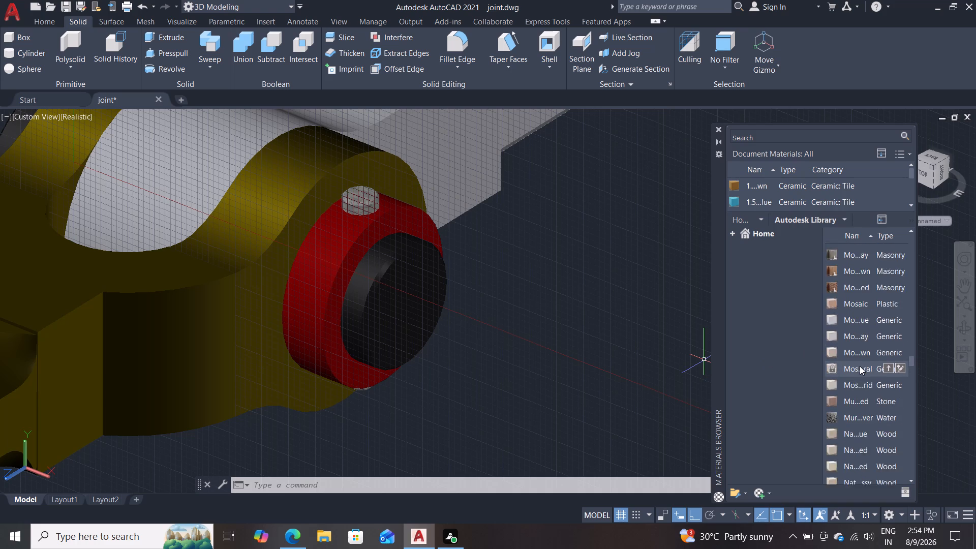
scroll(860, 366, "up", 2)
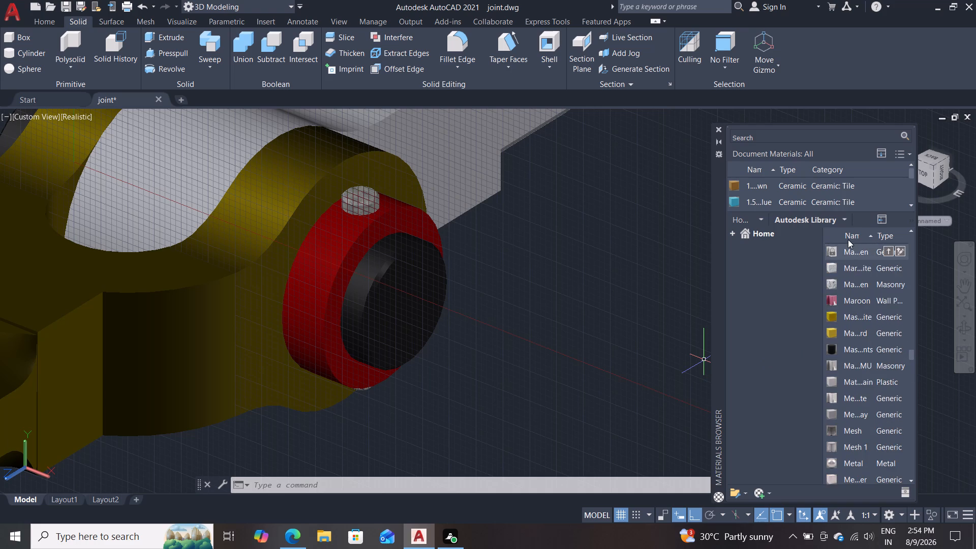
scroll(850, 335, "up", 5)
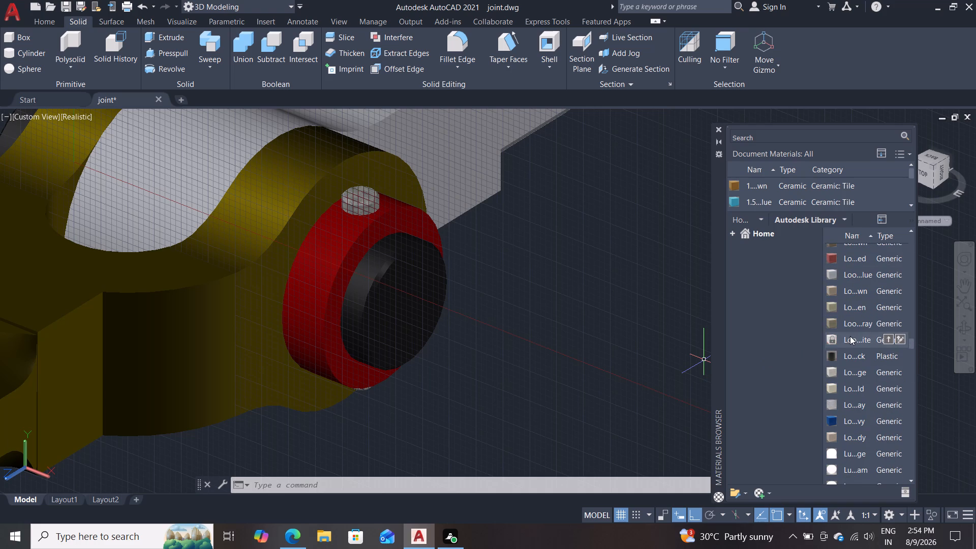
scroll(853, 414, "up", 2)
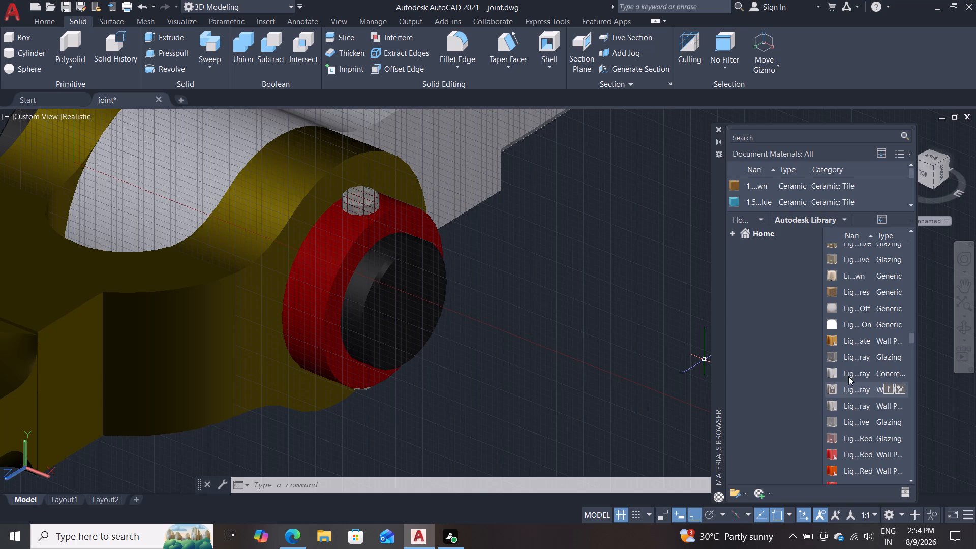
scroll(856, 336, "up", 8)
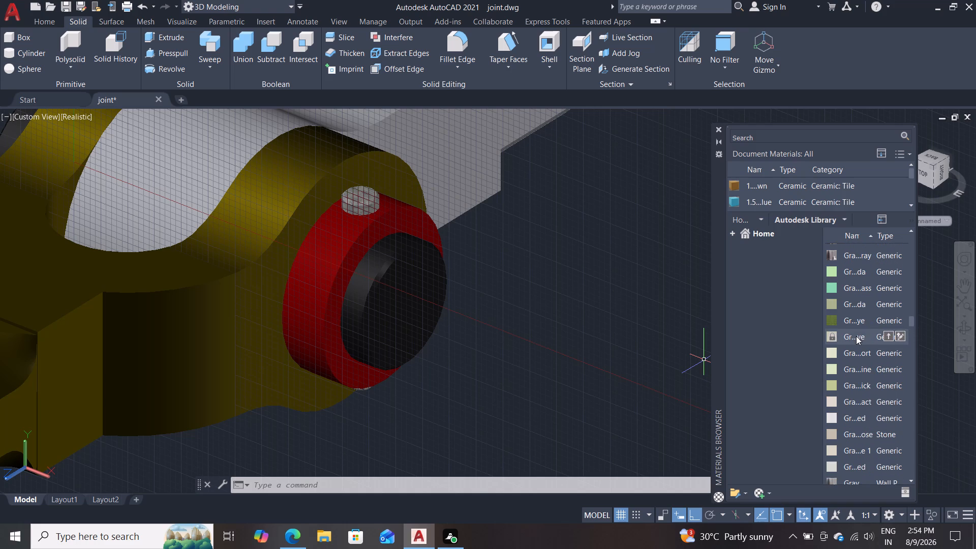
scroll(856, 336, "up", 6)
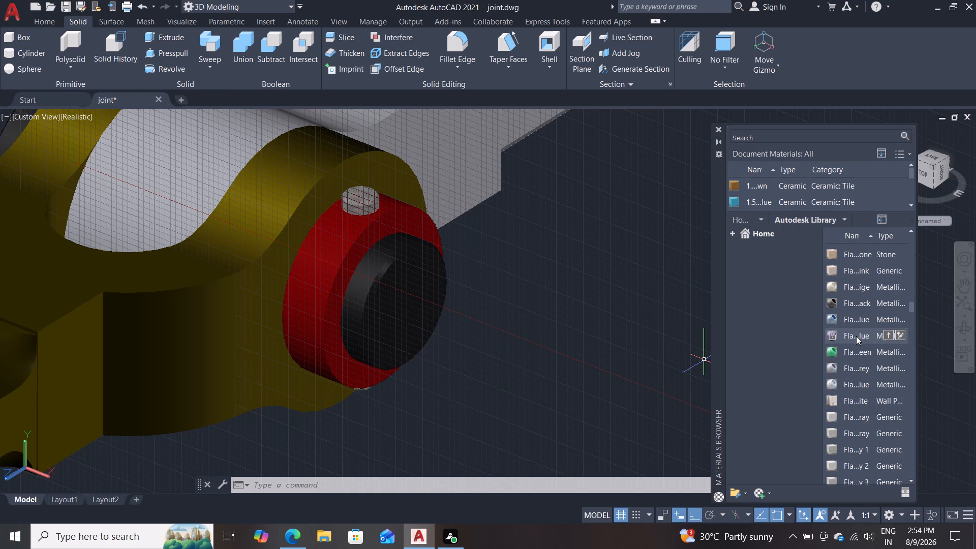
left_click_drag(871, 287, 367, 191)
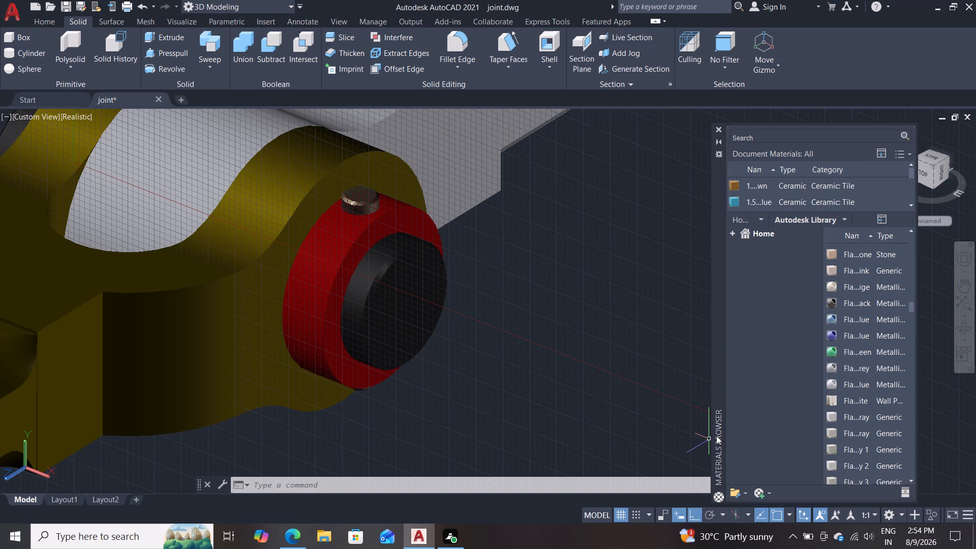
Apply the Dots 1 generic material from the Autodesk Library to the small pin through the collar.
scroll(863, 341, "up", 3)
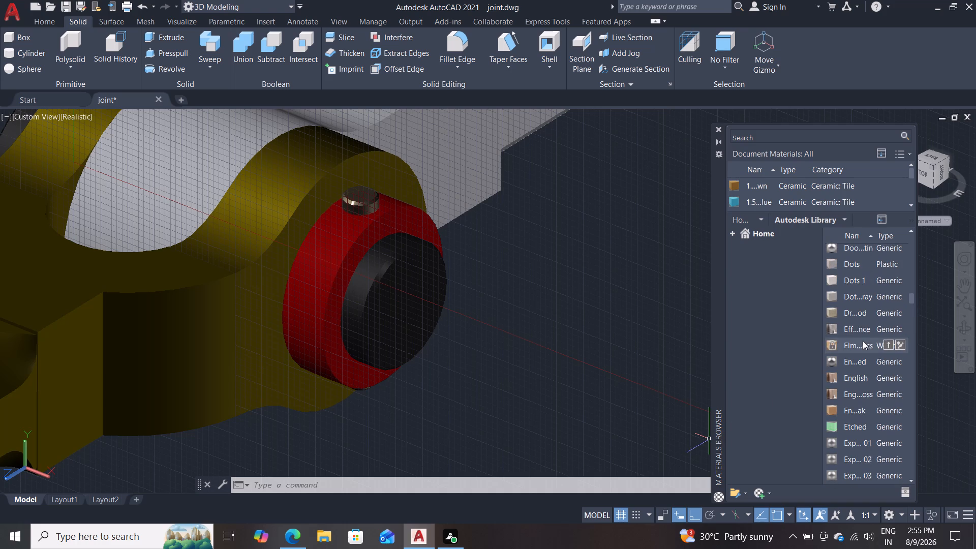
left_click_drag(863, 282, 344, 216)
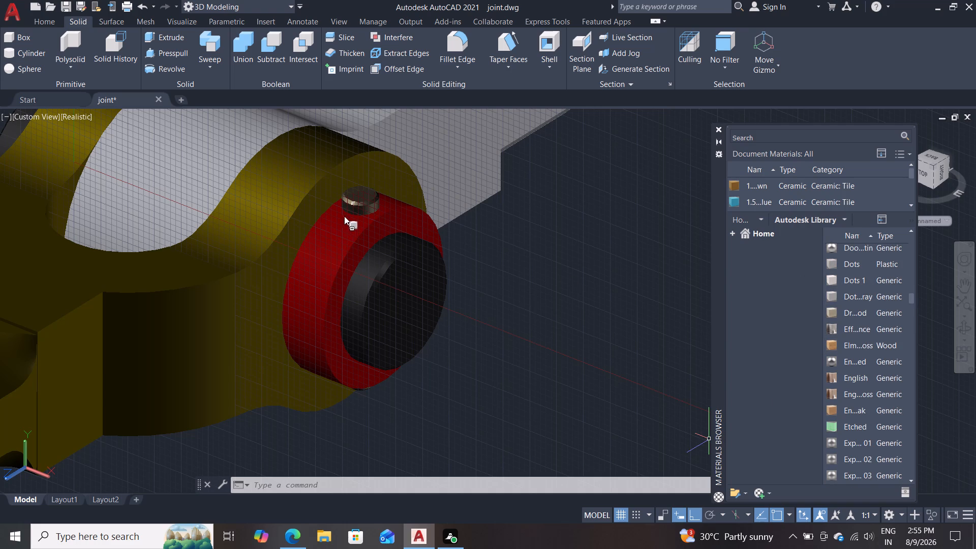
left_click_drag(344, 216, 359, 203)
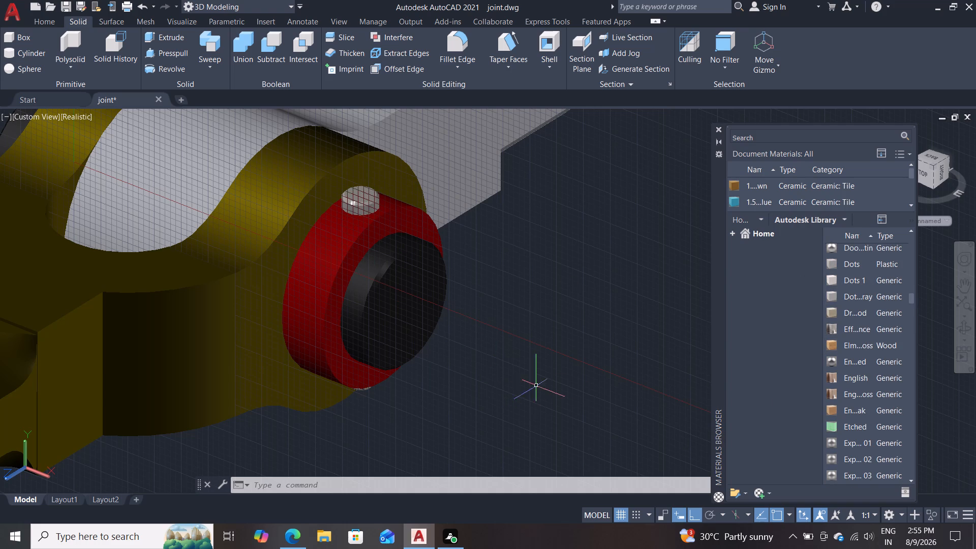
Search the materials for white and apply the 1in Square - Ivory ceramic material to the small pin through the collar.
double_click(906, 133)
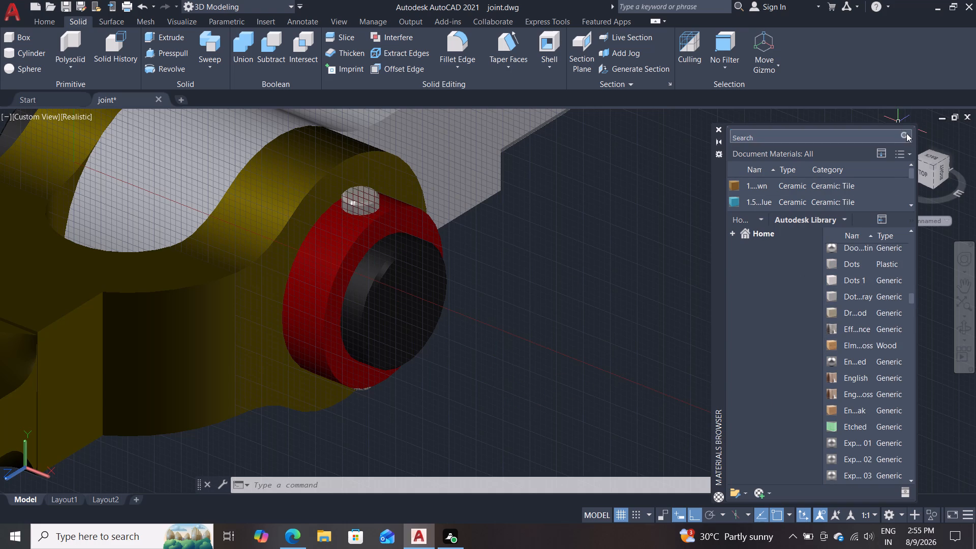
key("w")
key("h")
key("i")
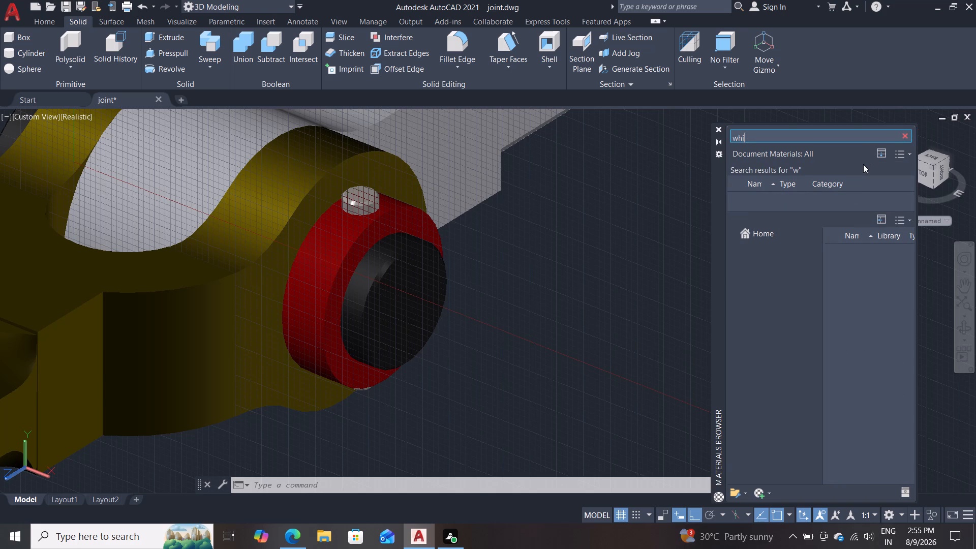
type("te")
key("Return")
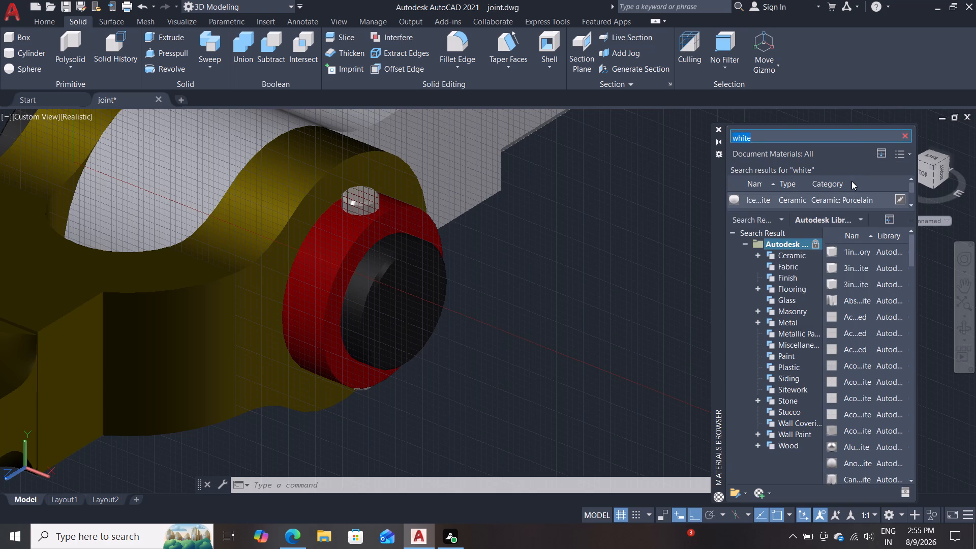
left_click(857, 257)
left_click_drag(857, 257, 279, 224)
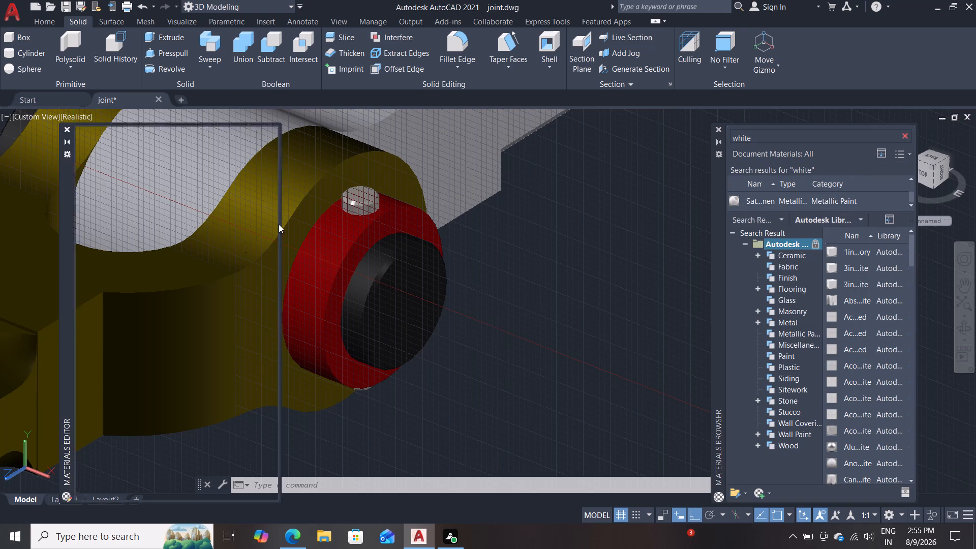
left_click_drag(279, 224, 359, 205)
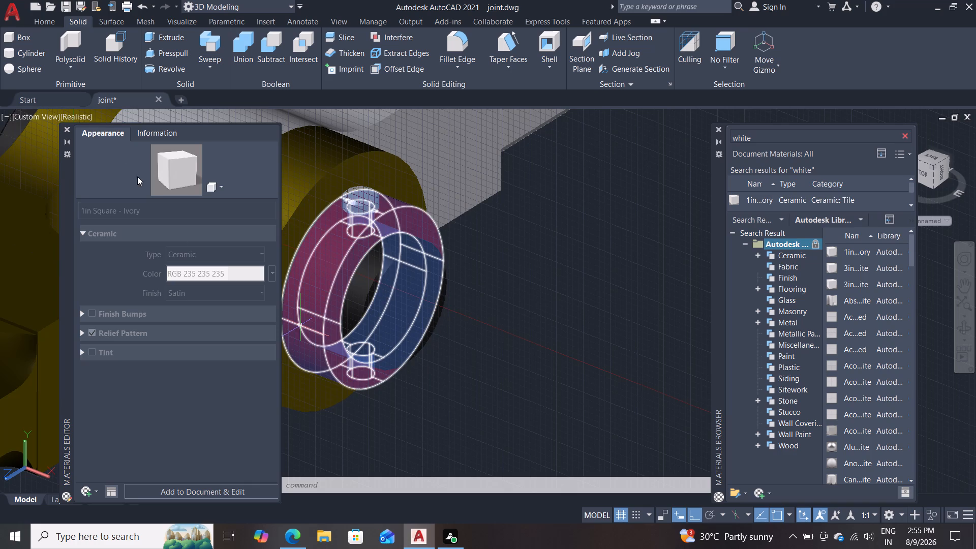
left_click(68, 128)
double_click(904, 136)
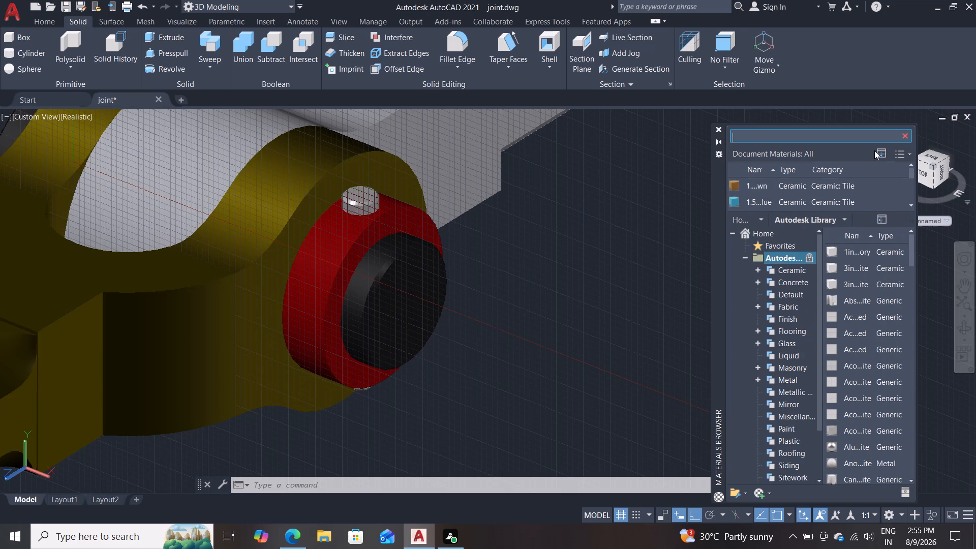
left_click(719, 126)
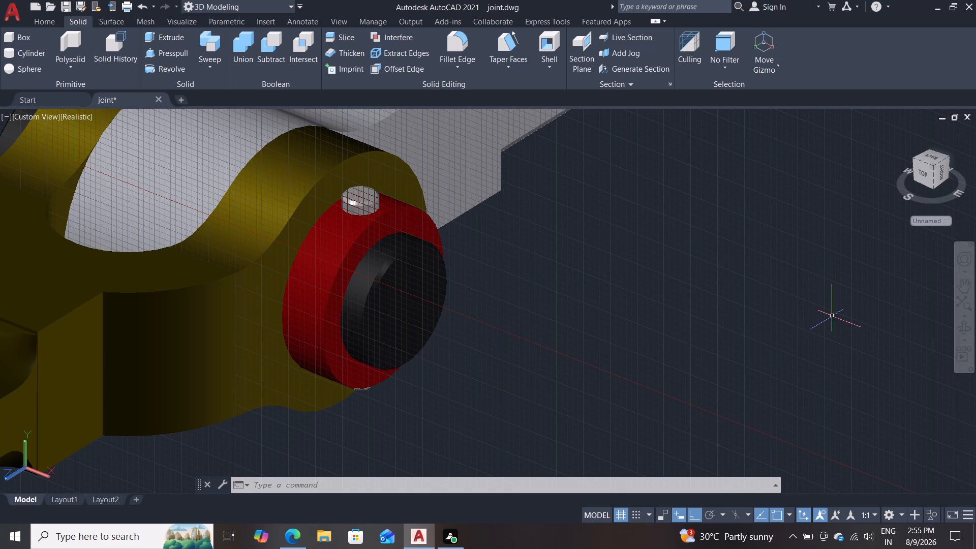
Examine the materials on the whole joint assembly from several directions, including the collar and small pin.
middle_click_drag(818, 310, 738, 379, "shift")
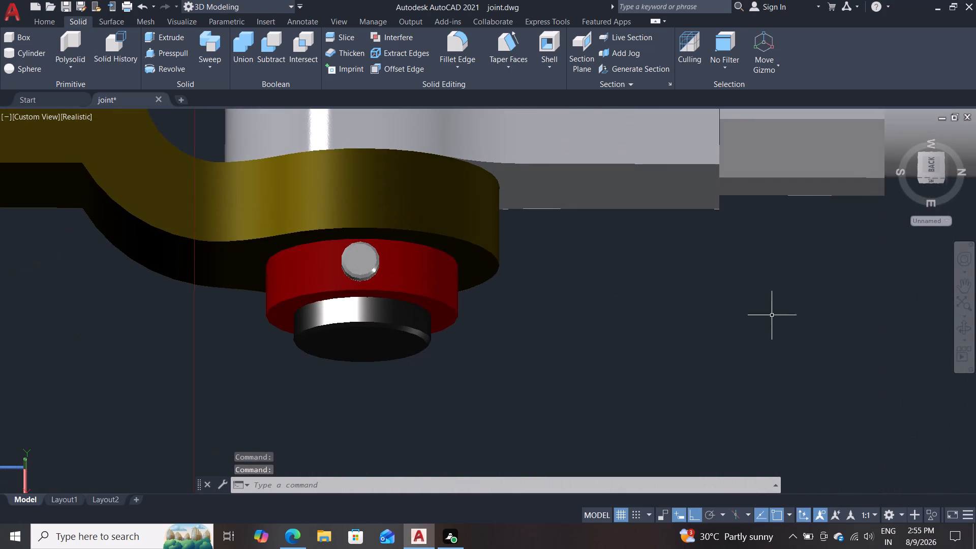
scroll(772, 315, "down", 3)
scroll(772, 315, "up", 2)
scroll(775, 315, "down", 1)
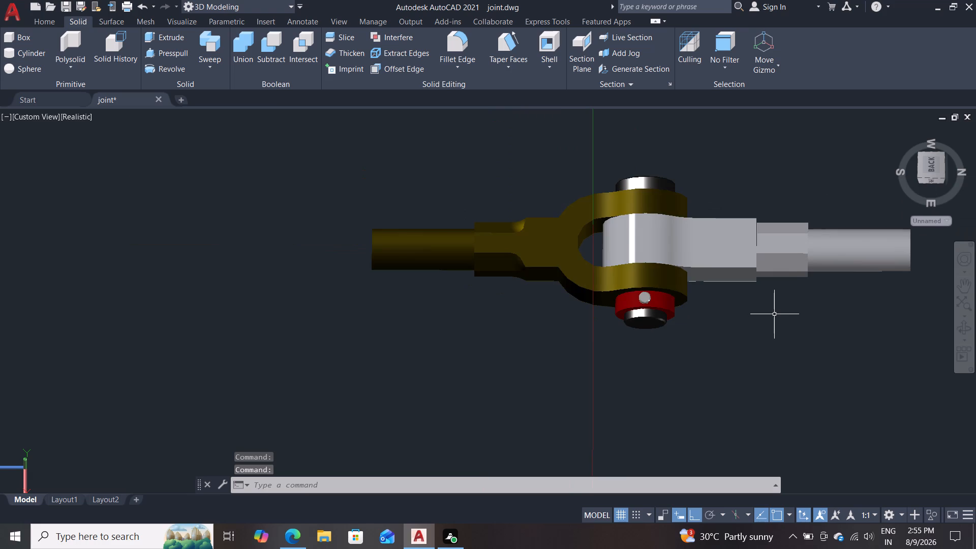
scroll(749, 330, "up", 1)
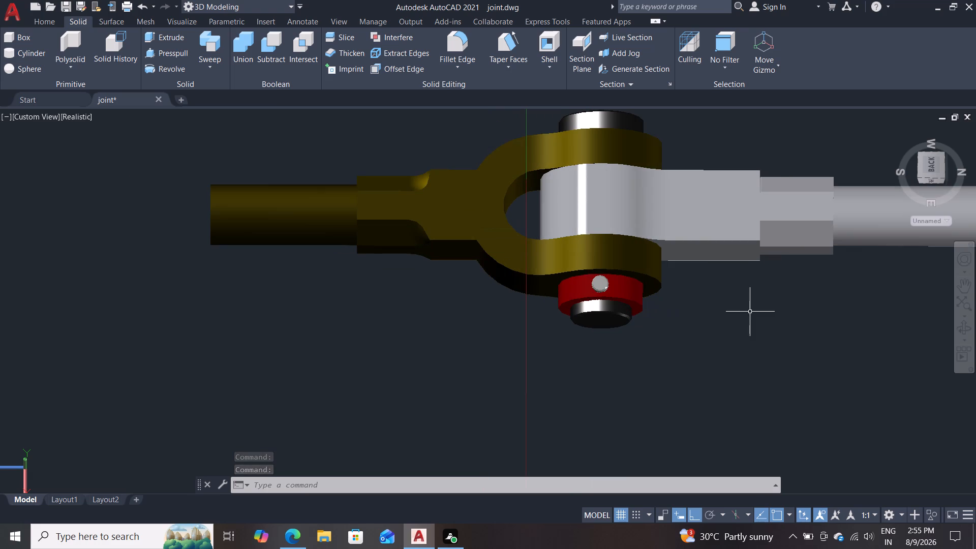
middle_click_drag(714, 342, 699, 360)
middle_click_drag(761, 124, 756, 149, "shift")
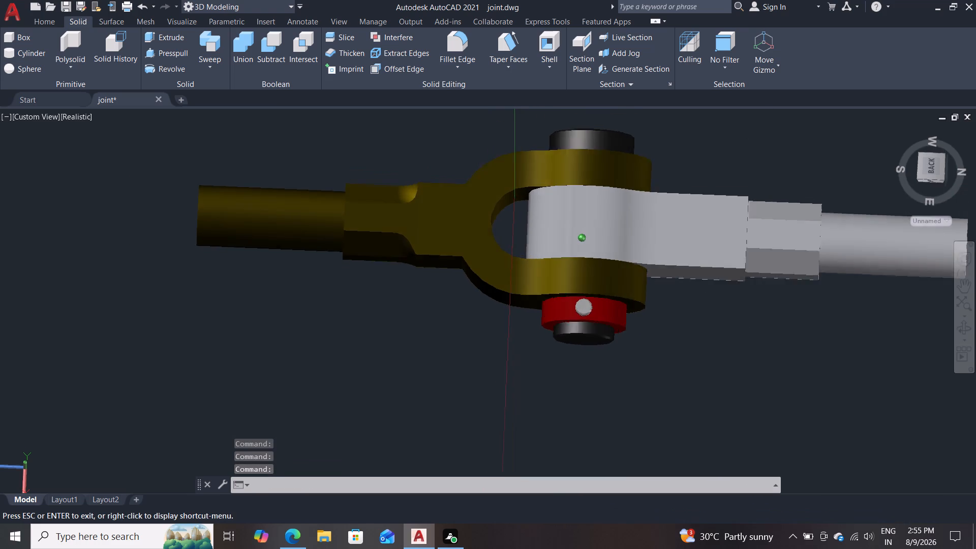
middle_click_drag(756, 149, 586, 162, "shift")
middle_click(639, 184, "shift")
middle_click(643, 190, "shift")
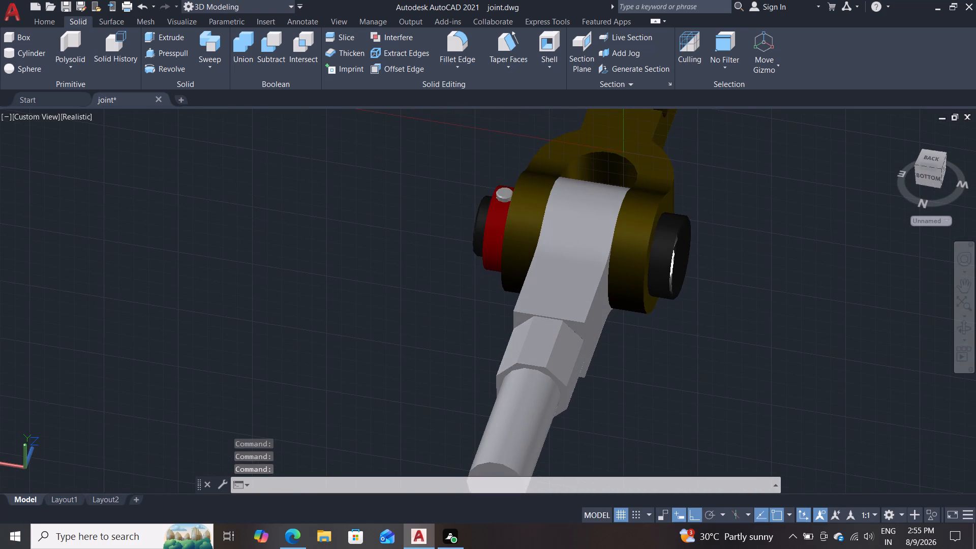
scroll(768, 348, "down", 1)
middle_click_drag(767, 355, 742, 330, "shift")
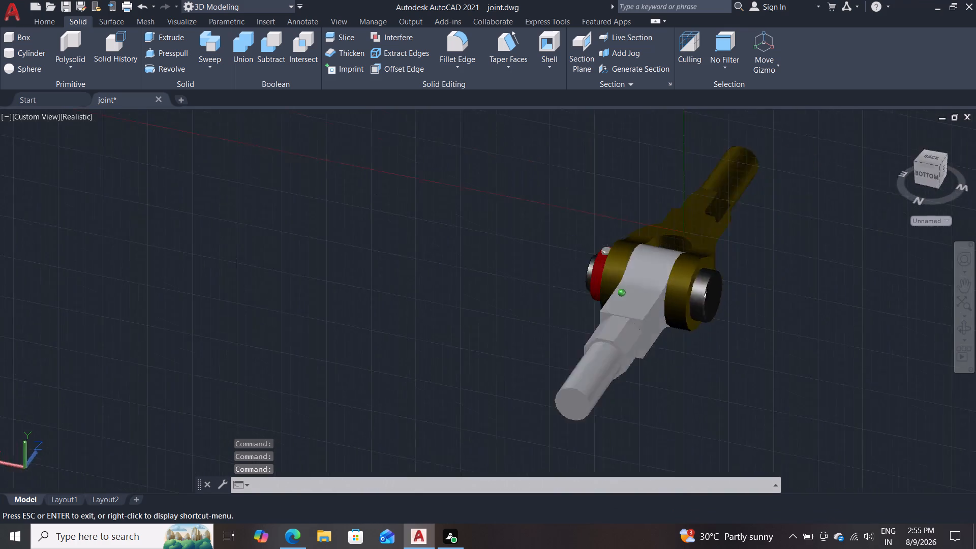
middle_click_drag(742, 330, 822, 314, "shift")
scroll(822, 314, "up", 1, "shift")
middle_click_drag(607, 388, 709, 364, "shift")
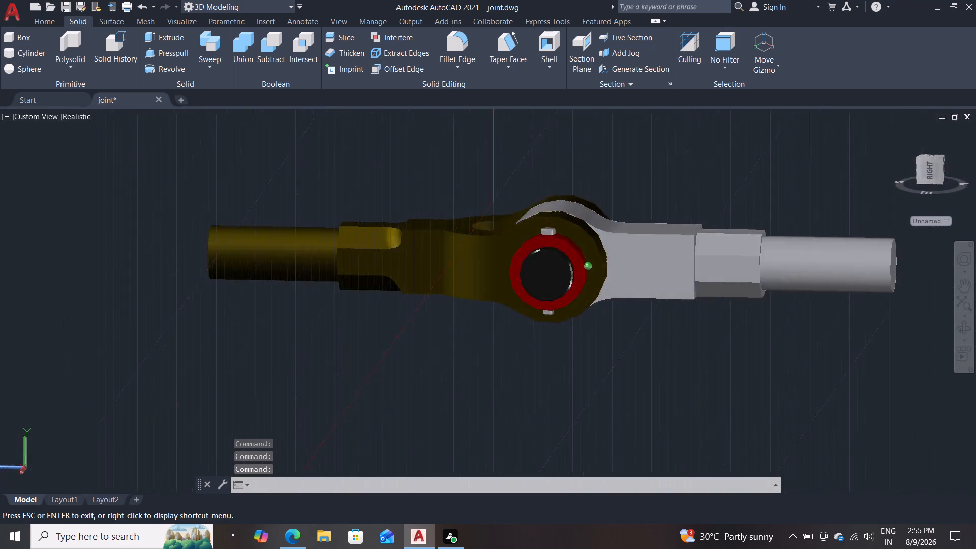
middle_click_drag(709, 364, 747, 388, "shift")
scroll(730, 342, "up", 1)
middle_click_drag(723, 328, 700, 385)
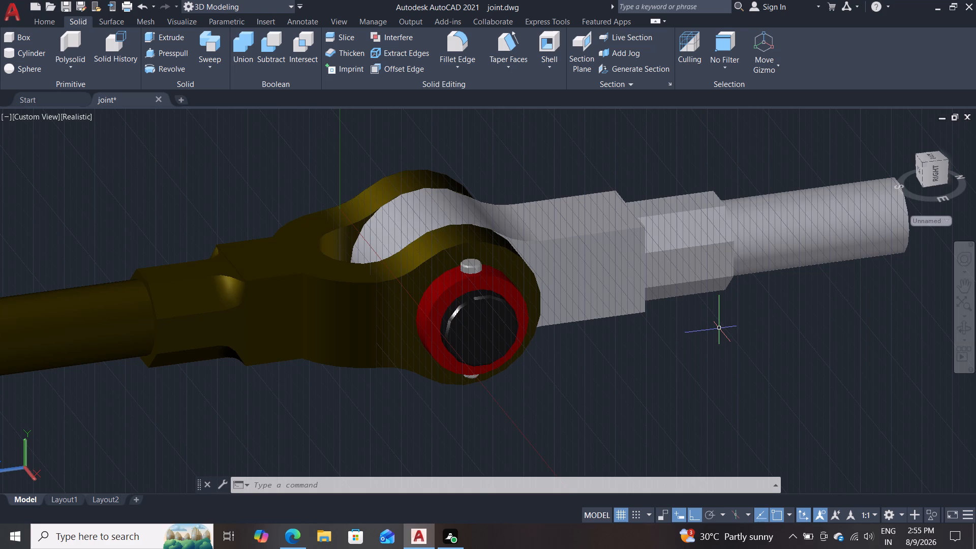
Rotate the whole joint assembly 90 degrees with 3D Rotate about the lengthwise axis of its rods.
scroll(628, 354, "down", 1)
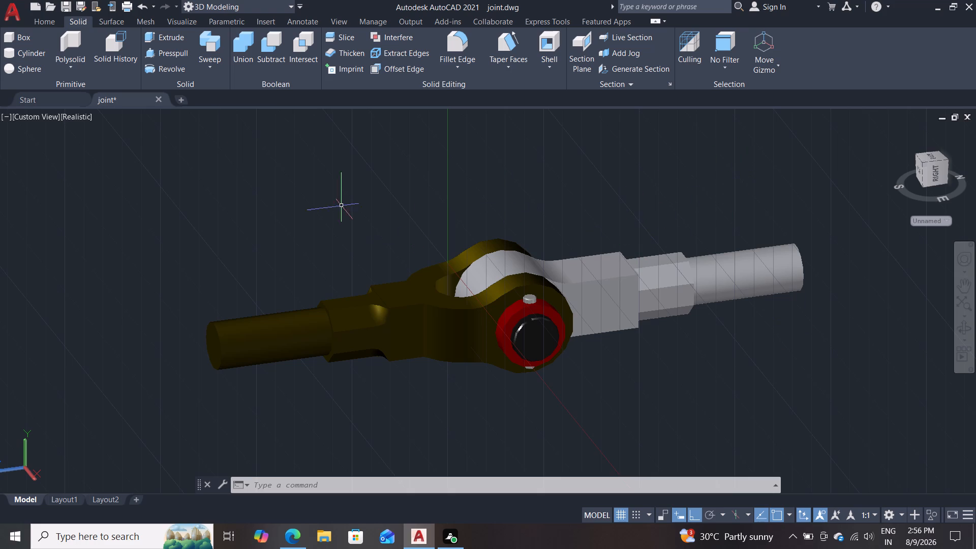
left_click(39, 18)
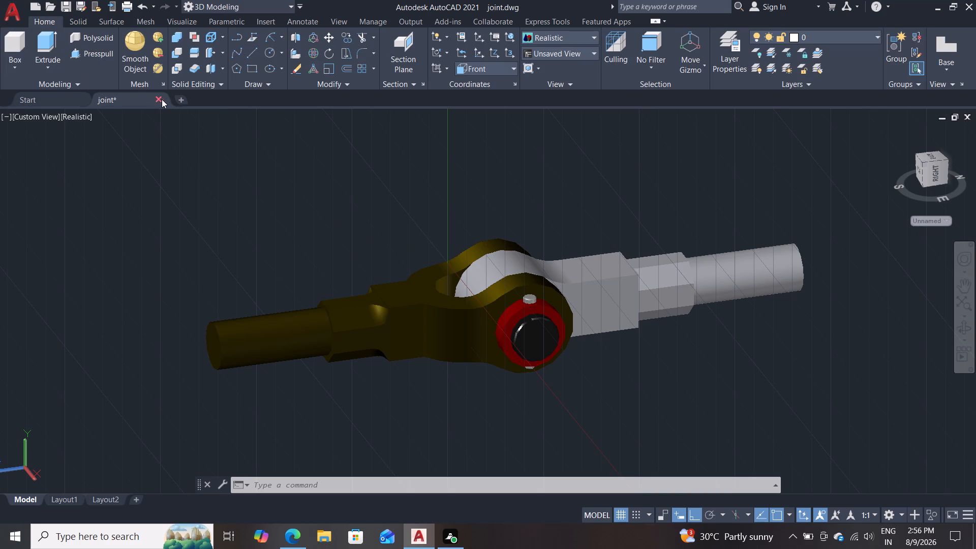
left_click(313, 55)
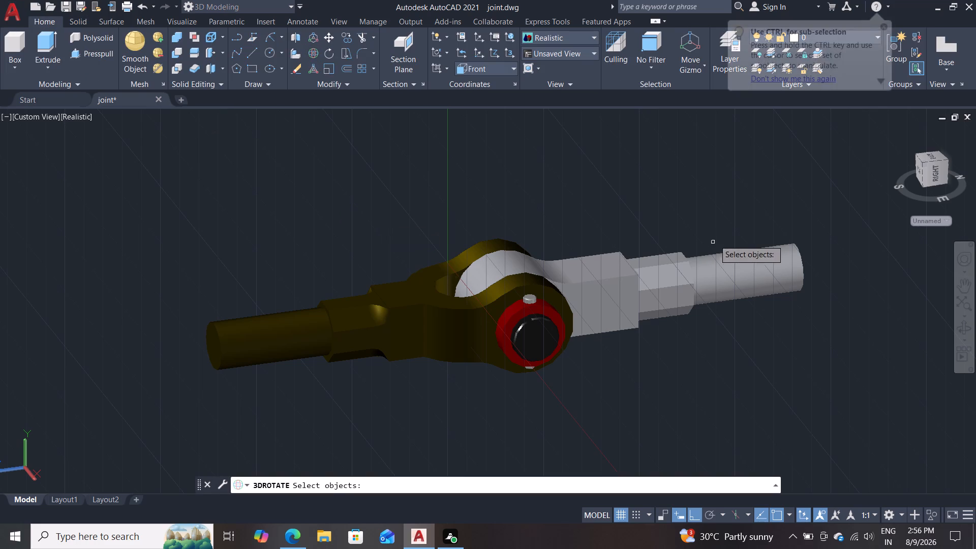
left_click(775, 171)
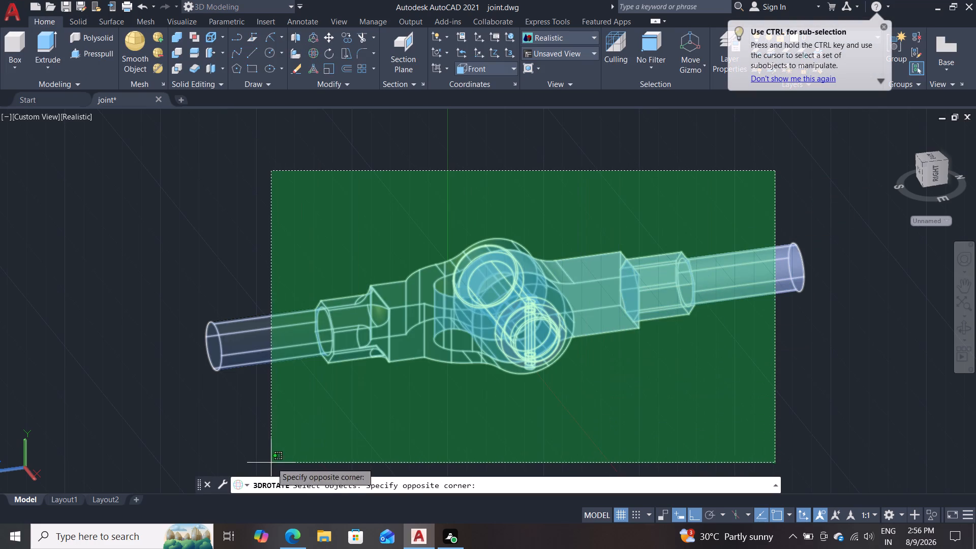
left_click(256, 441)
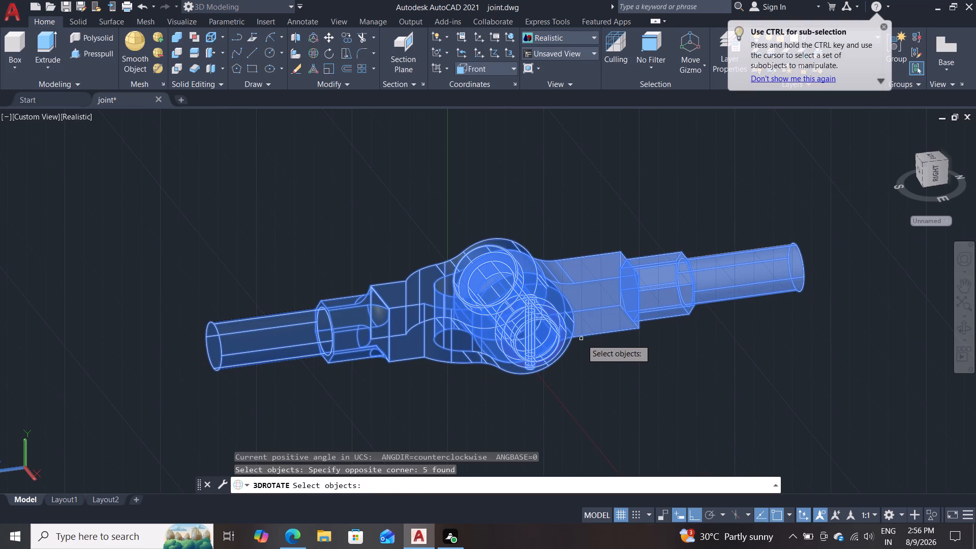
key("Return")
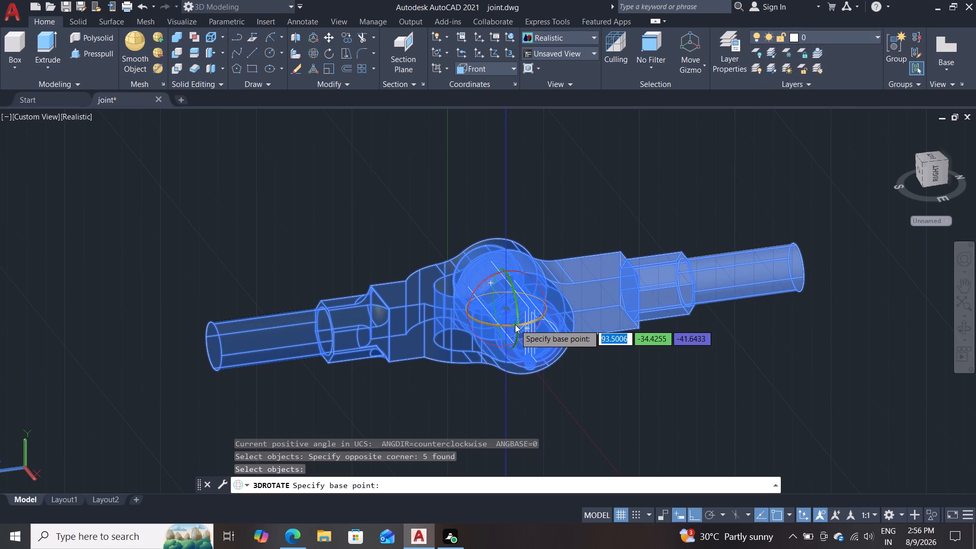
left_click_drag(519, 316, 526, 222)
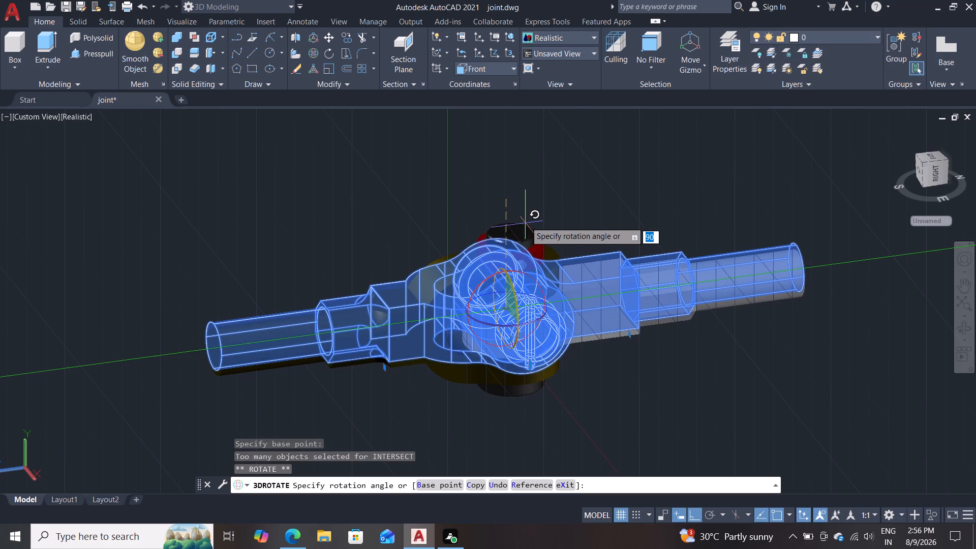
left_click_drag(526, 222, 526, 218)
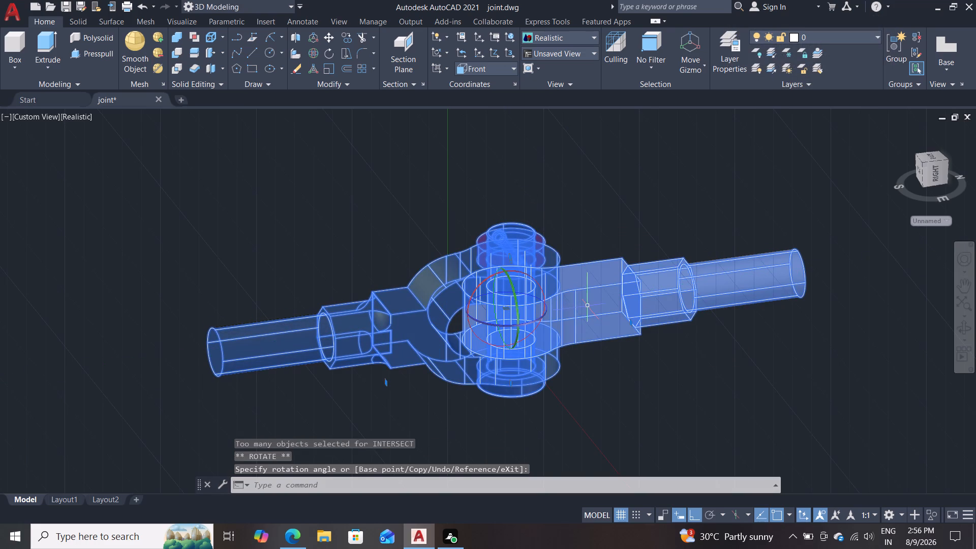
key("Escape")
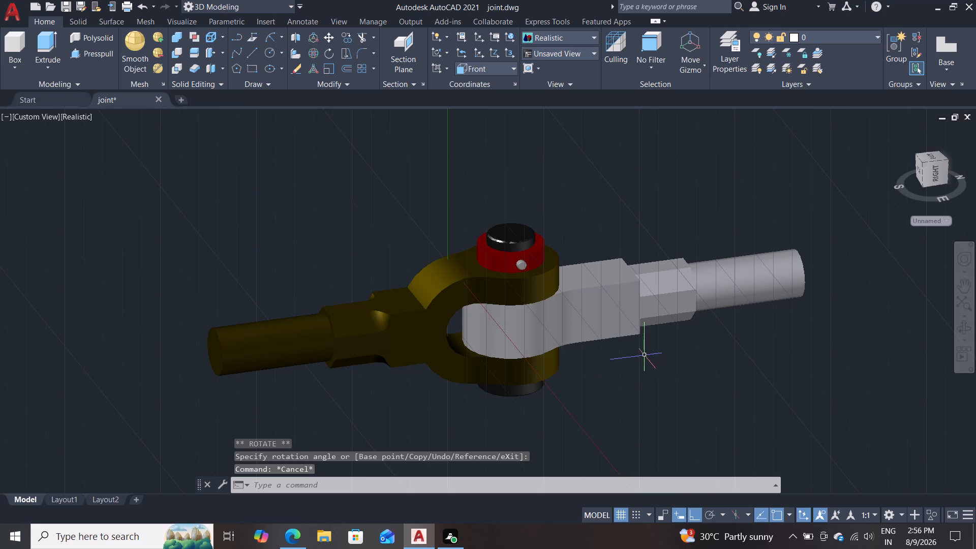
Examine the rotated joint assembly from the side and from the fork's rod end.
scroll(634, 362, "down", 1)
scroll(634, 362, "up", 1)
middle_click_drag(619, 372, 606, 364)
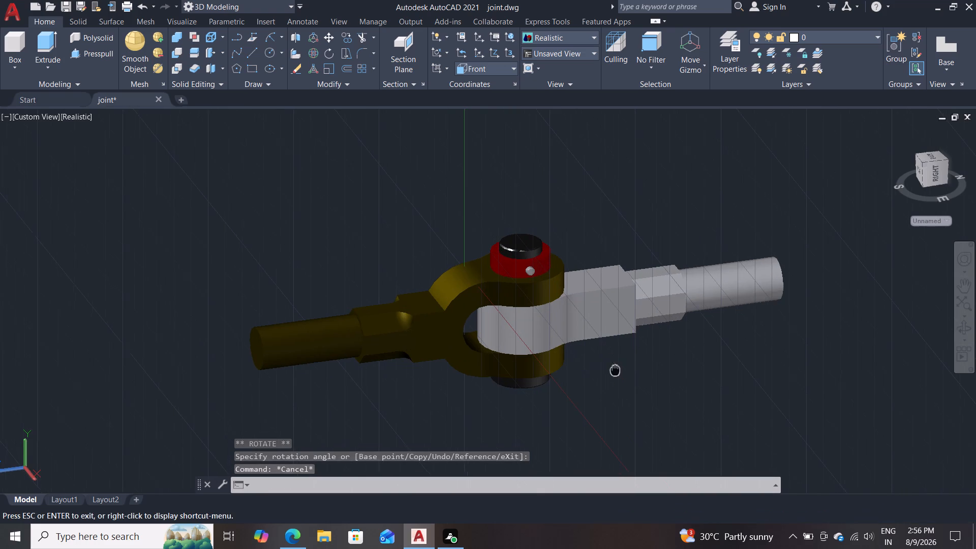
middle_click_drag(606, 364, 572, 356)
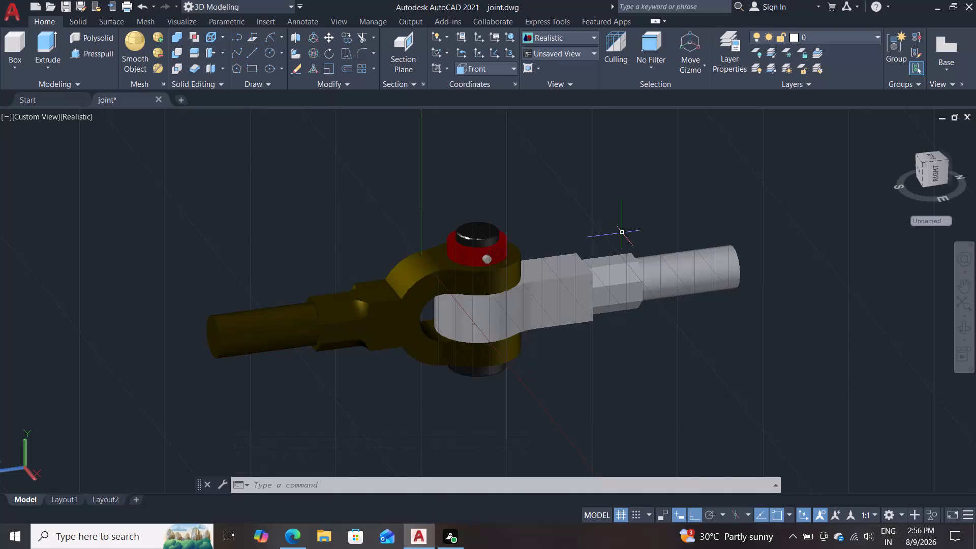
middle_click_drag(401, 419, 368, 382, "shift")
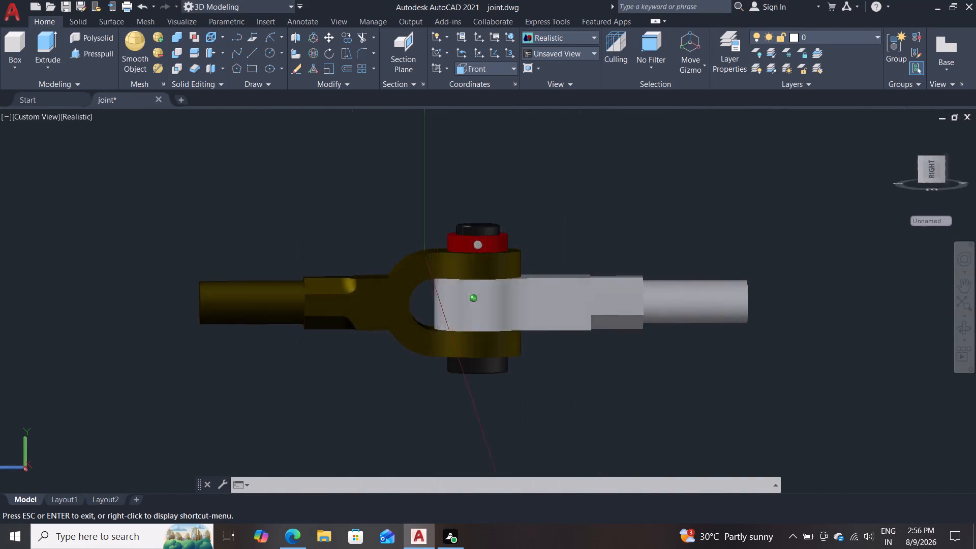
middle_click_drag(368, 382, 557, 411, "shift")
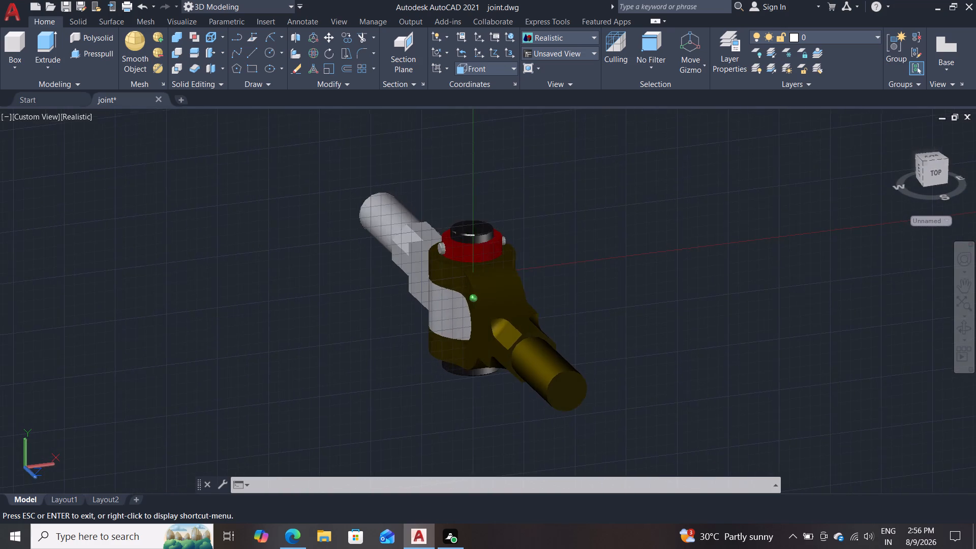
middle_click_drag(557, 411, 538, 419, "shift")
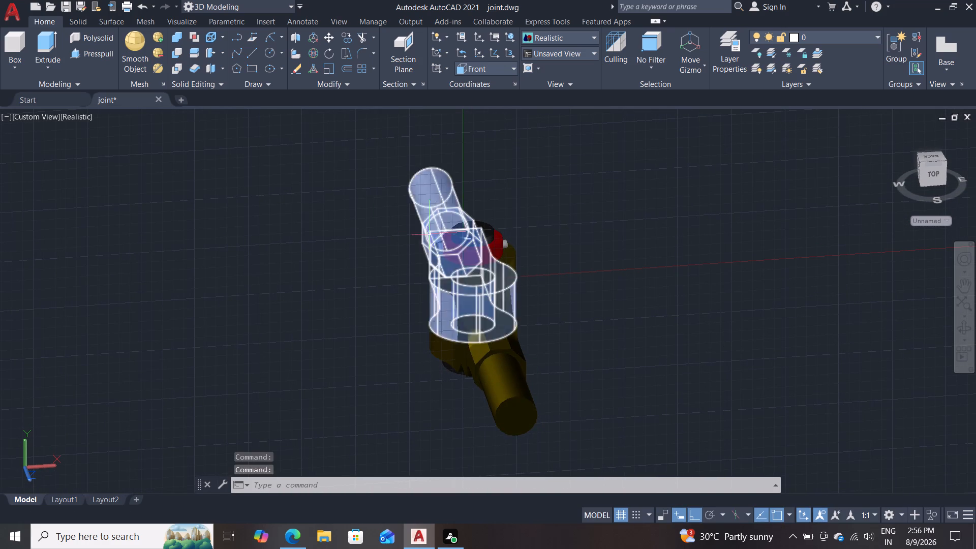
left_click(441, 246)
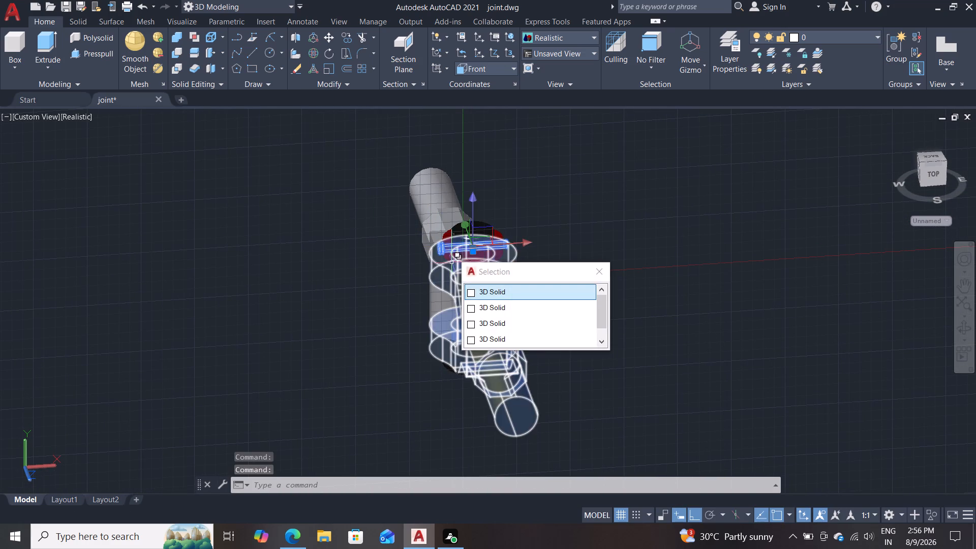
key("Escape")
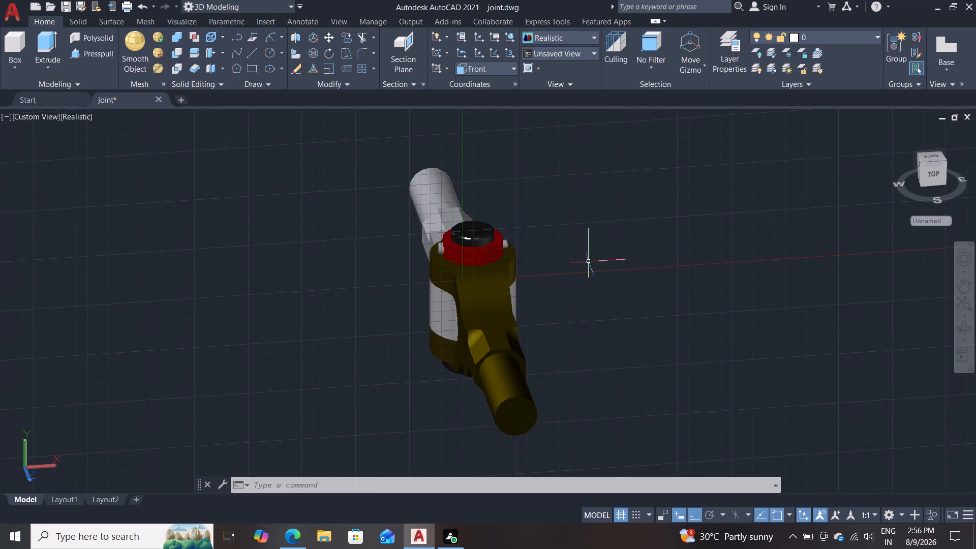
middle_click_drag(594, 331, 470, 316, "shift")
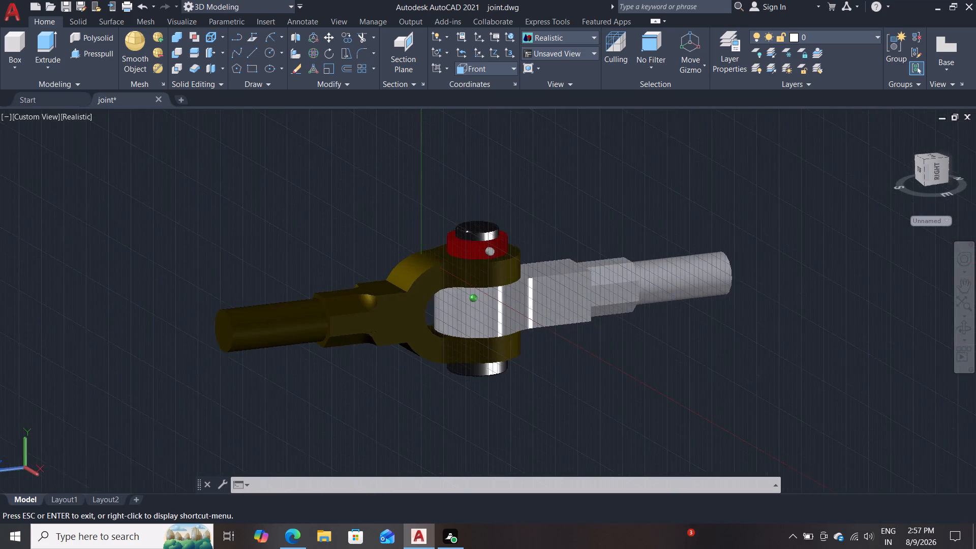
middle_click_drag(470, 316, 455, 313, "shift")
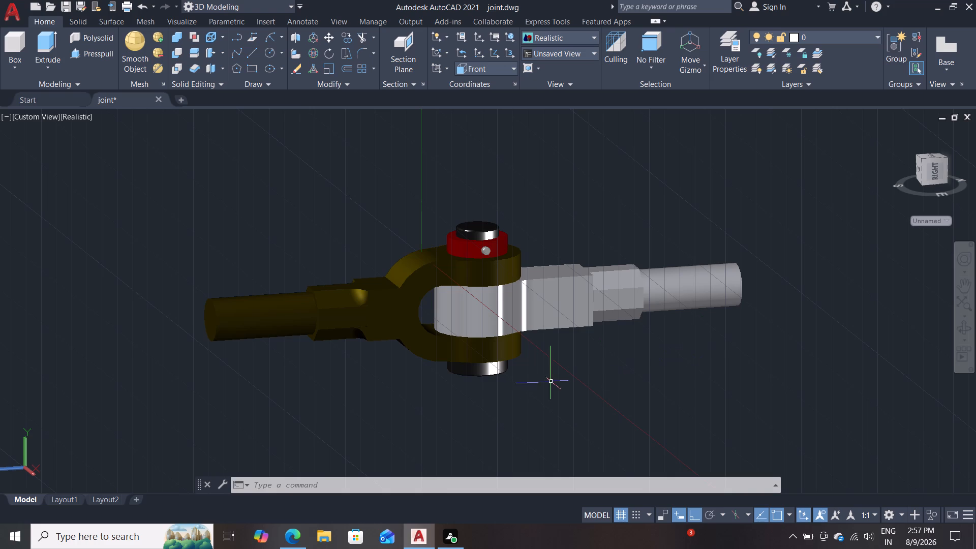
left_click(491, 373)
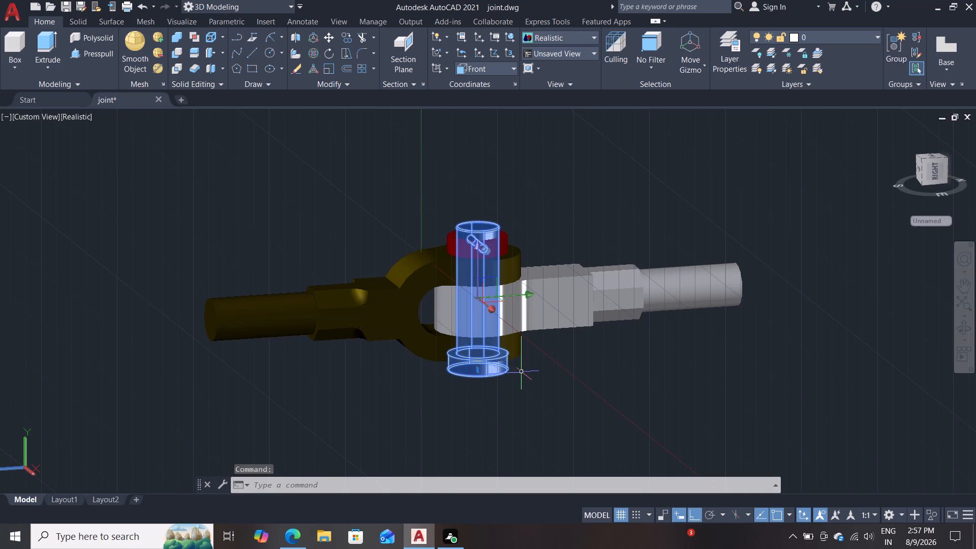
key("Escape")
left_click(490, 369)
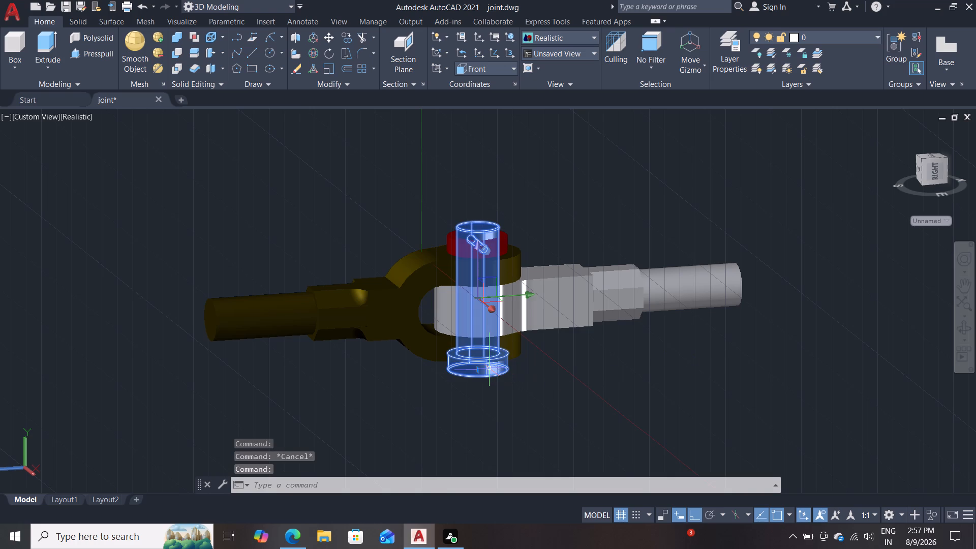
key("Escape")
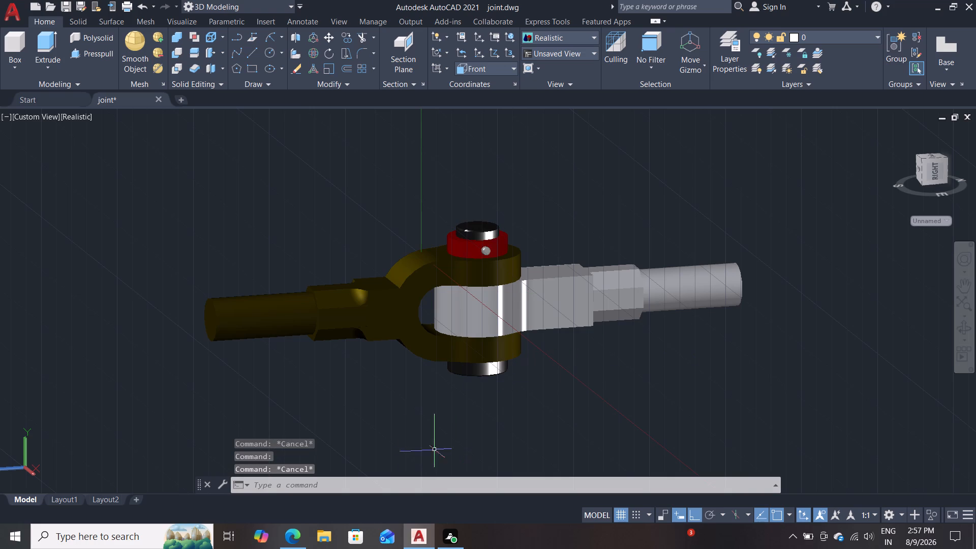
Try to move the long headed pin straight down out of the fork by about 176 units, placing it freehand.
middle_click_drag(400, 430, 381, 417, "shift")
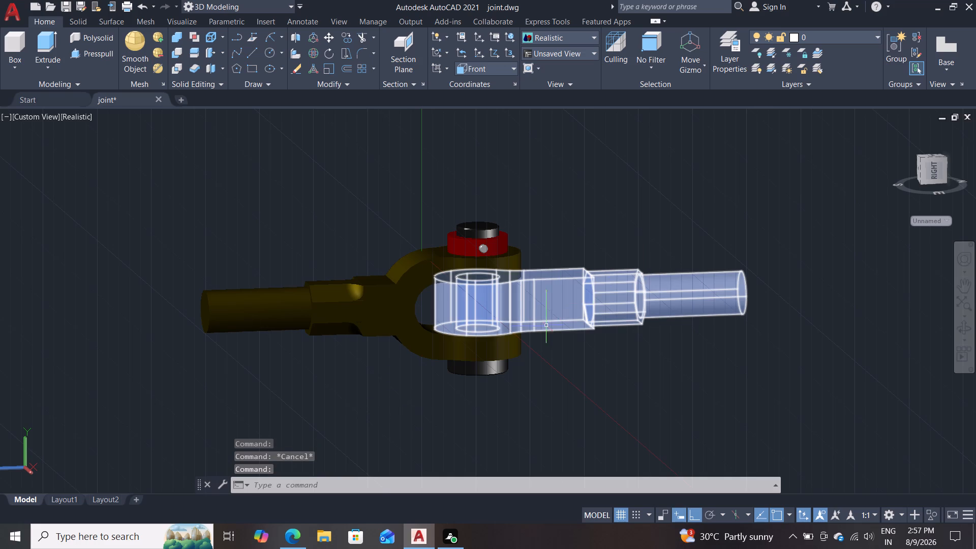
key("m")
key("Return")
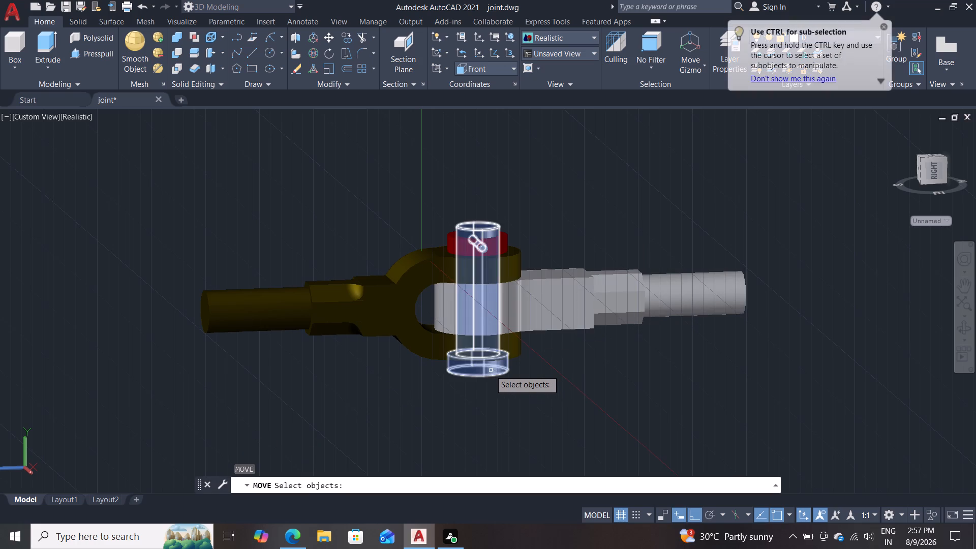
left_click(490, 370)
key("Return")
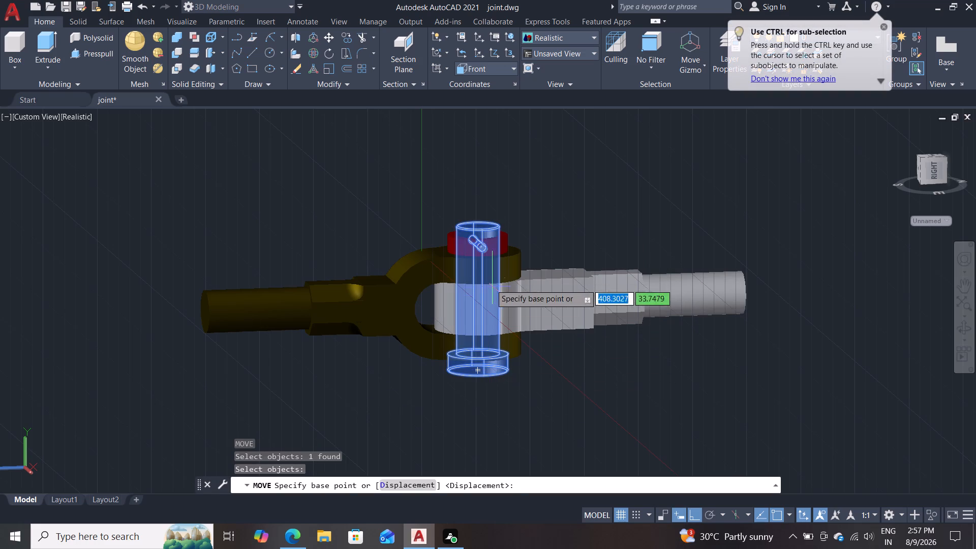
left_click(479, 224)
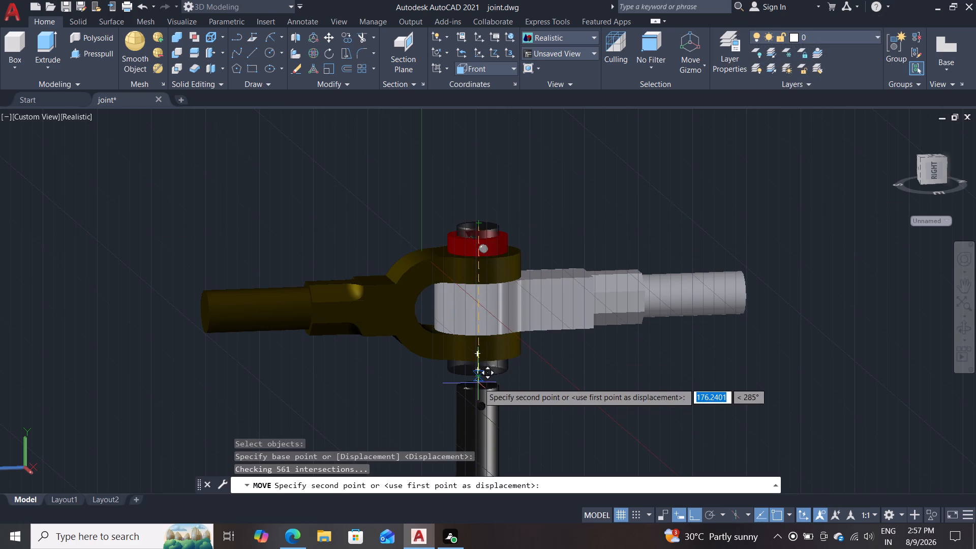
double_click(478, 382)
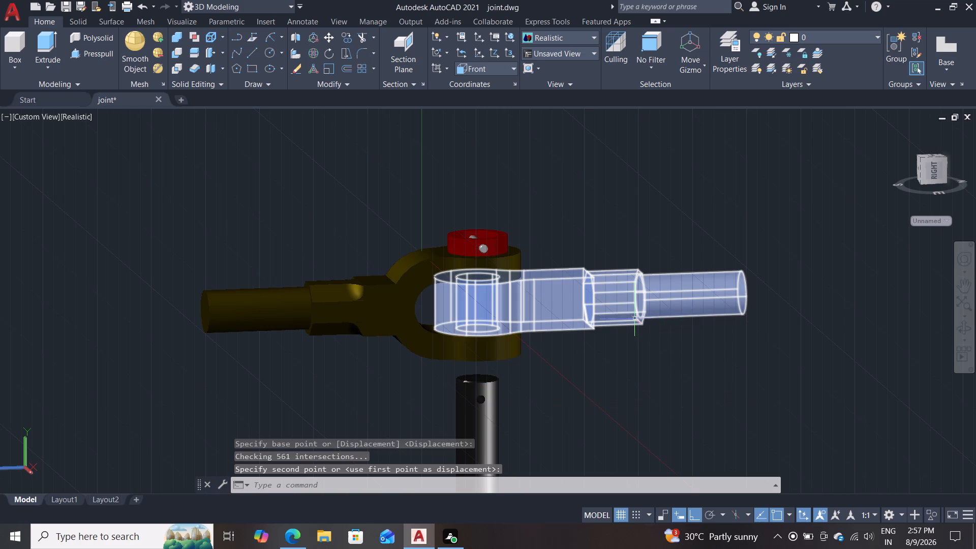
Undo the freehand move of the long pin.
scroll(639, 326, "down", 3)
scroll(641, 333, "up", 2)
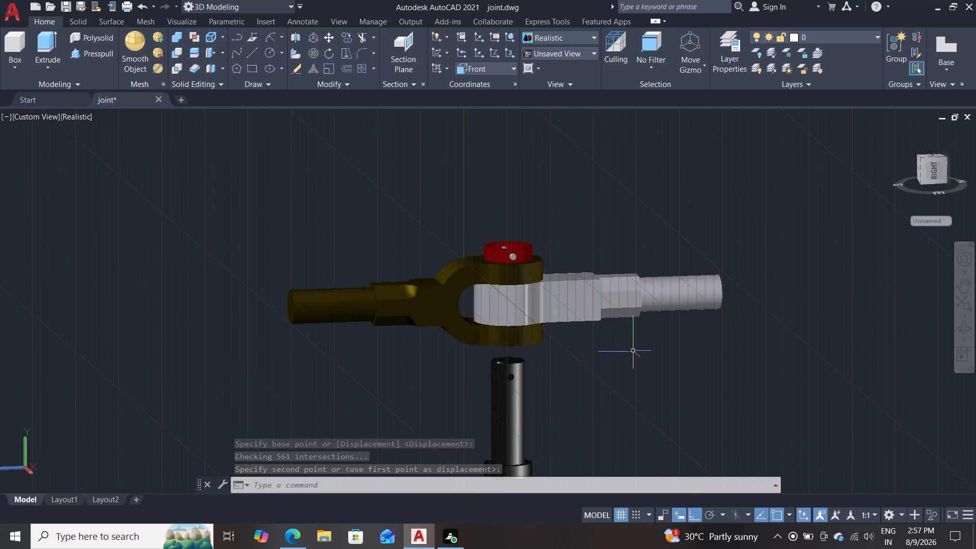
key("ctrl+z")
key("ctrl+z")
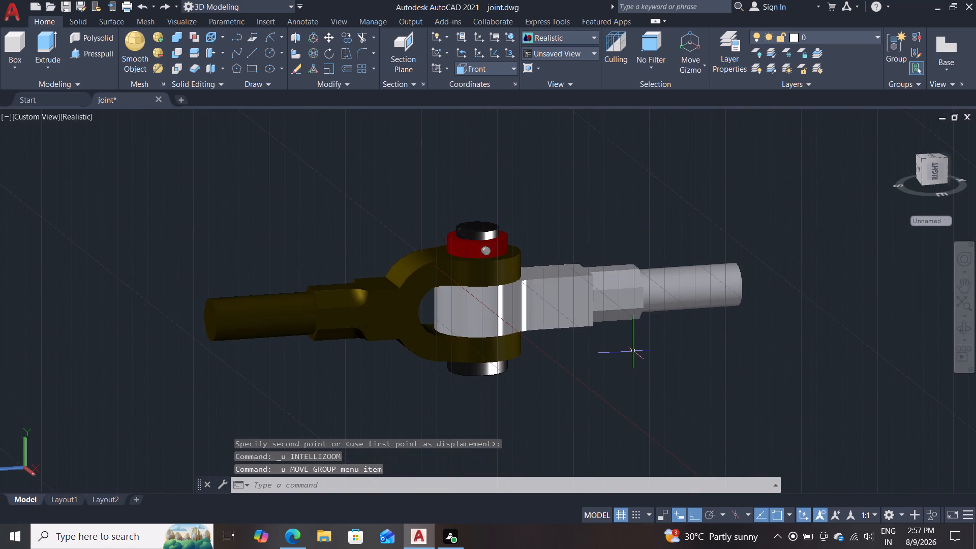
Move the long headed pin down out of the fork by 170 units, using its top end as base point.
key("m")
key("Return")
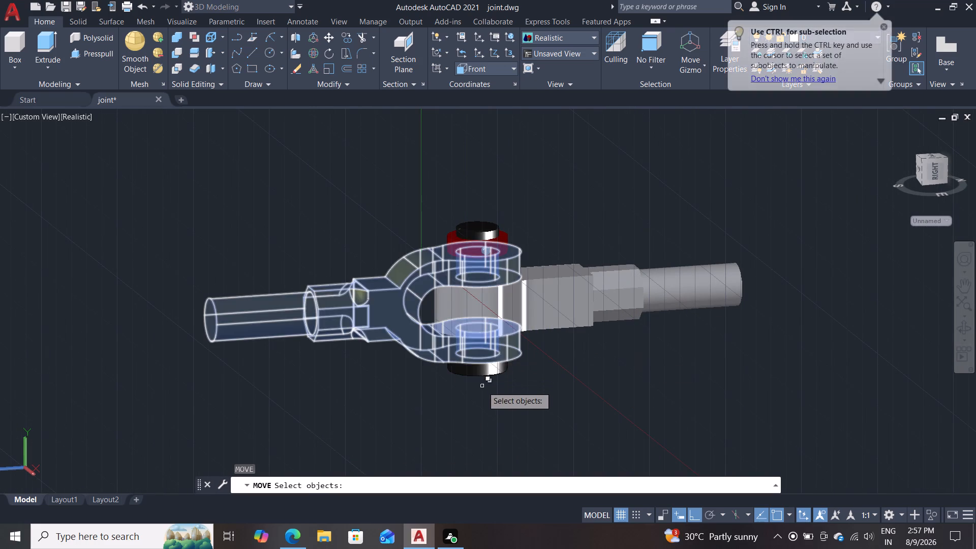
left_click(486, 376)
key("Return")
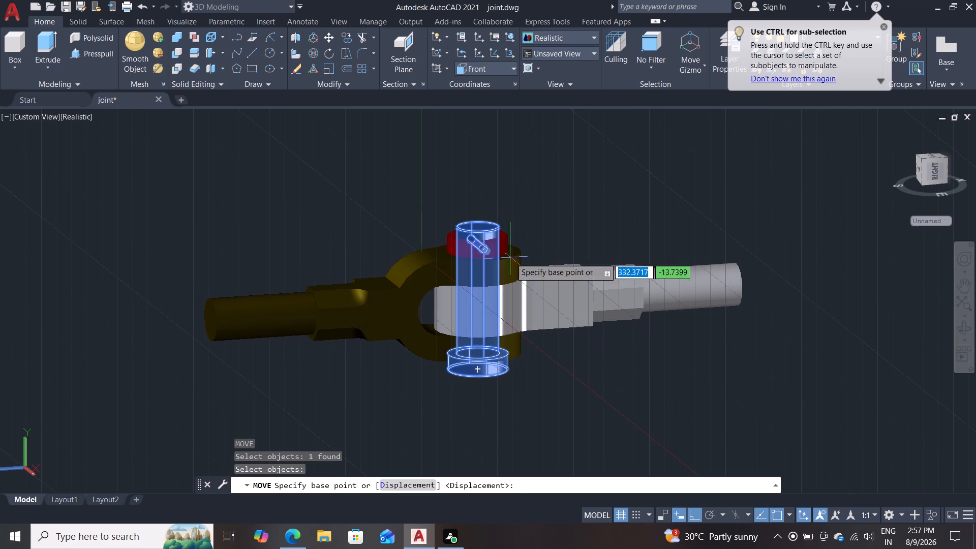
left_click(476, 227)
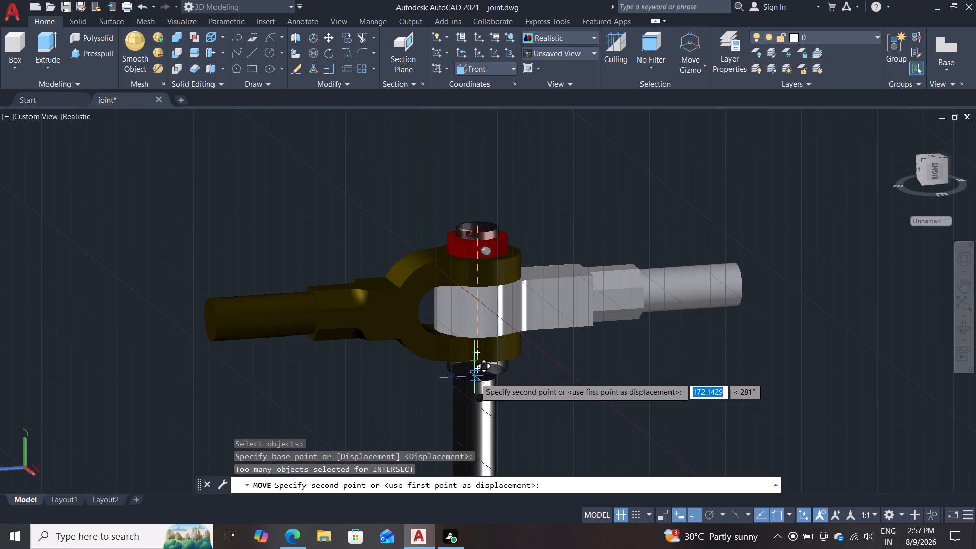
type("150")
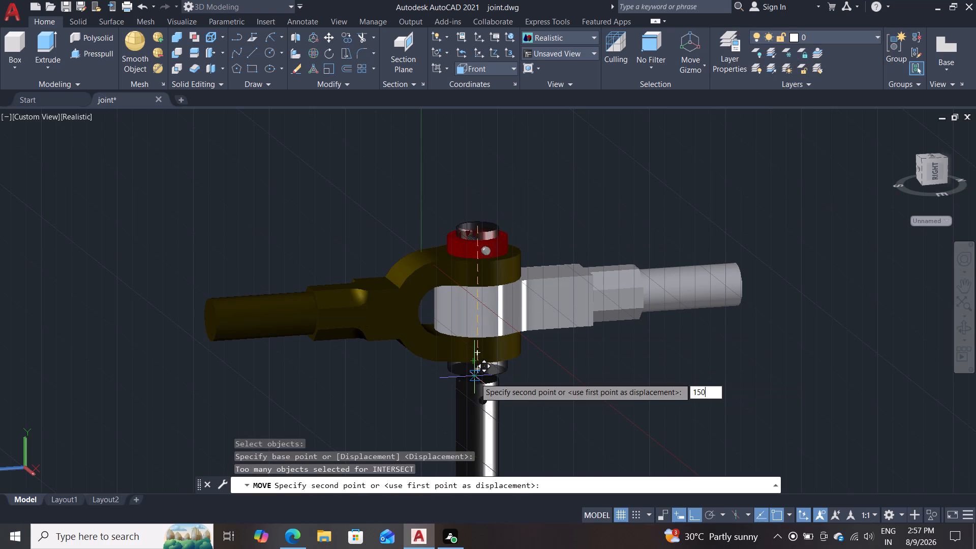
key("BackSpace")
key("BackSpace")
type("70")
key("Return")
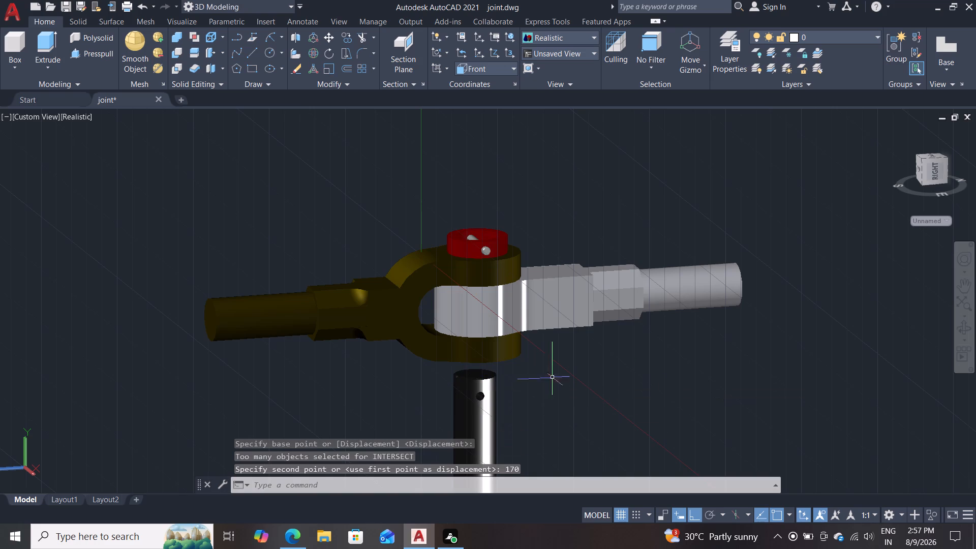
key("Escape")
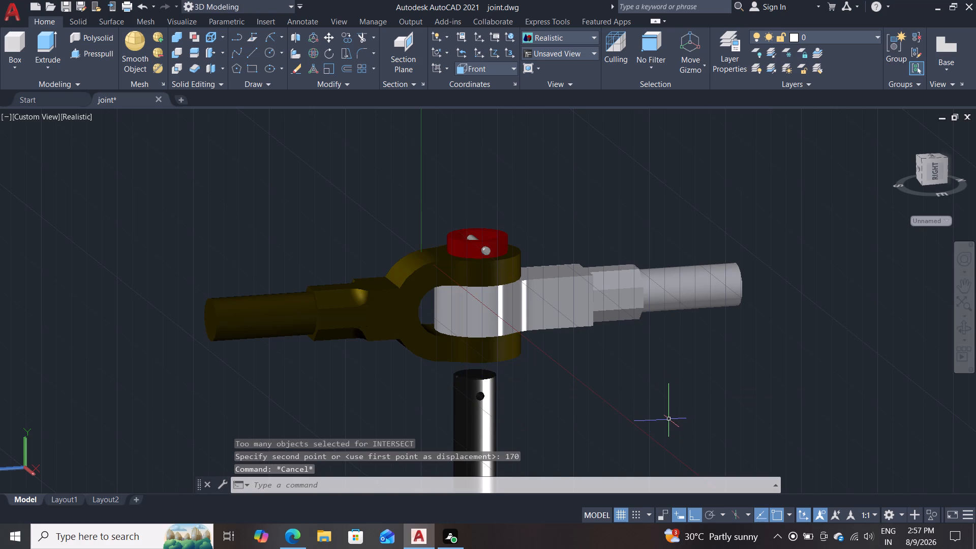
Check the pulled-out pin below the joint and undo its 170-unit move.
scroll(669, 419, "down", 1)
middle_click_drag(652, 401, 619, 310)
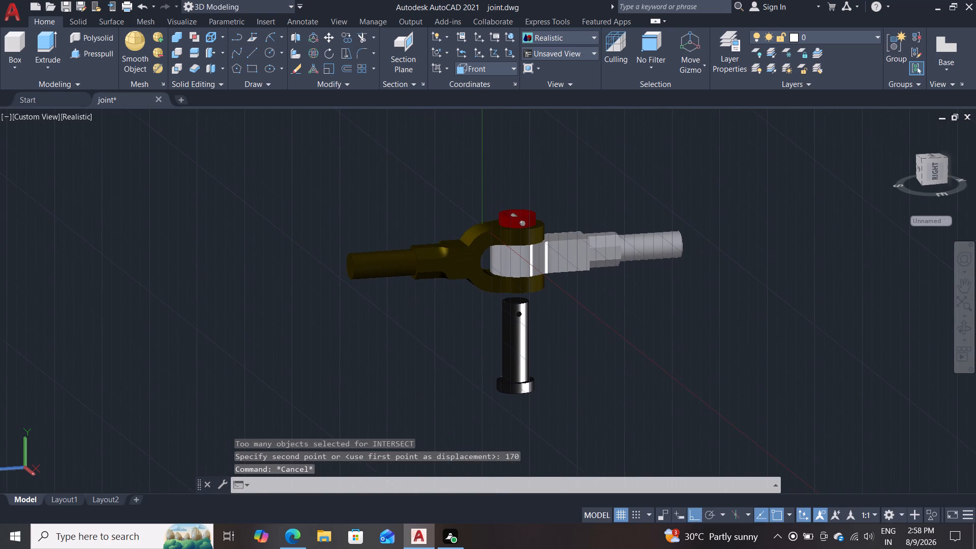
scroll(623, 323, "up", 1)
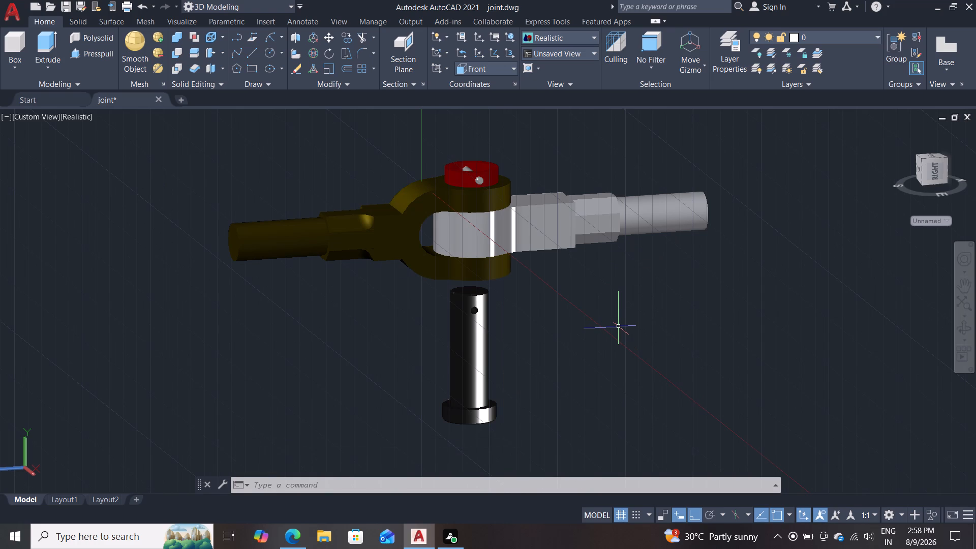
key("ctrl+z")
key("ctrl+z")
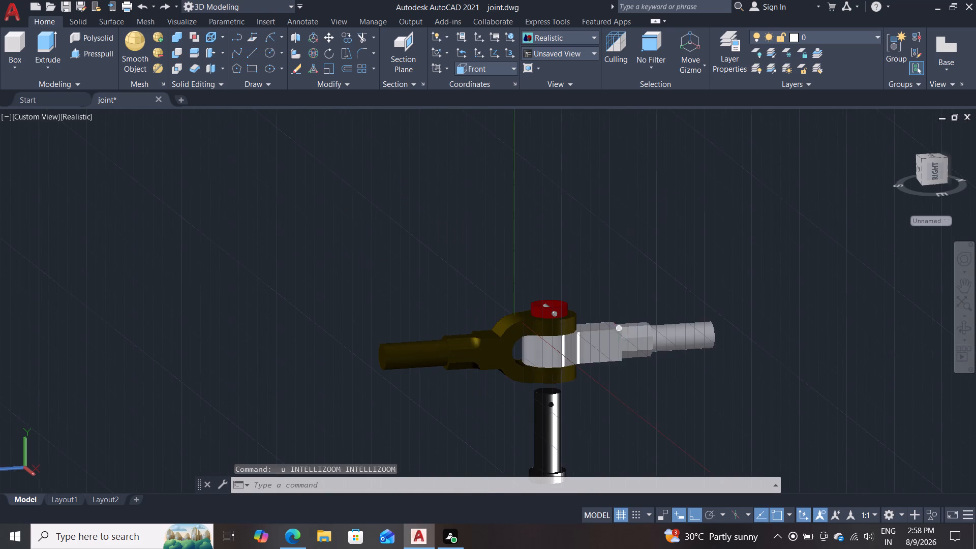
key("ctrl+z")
Move the long headed pin down out of the fork by 160 units, using its top end as base point.
key("m")
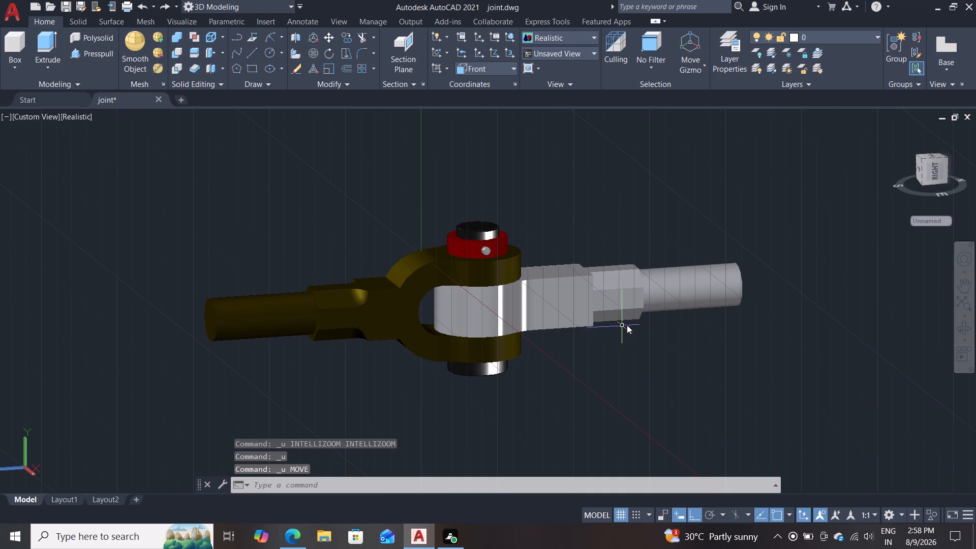
key("Return")
left_click(487, 232)
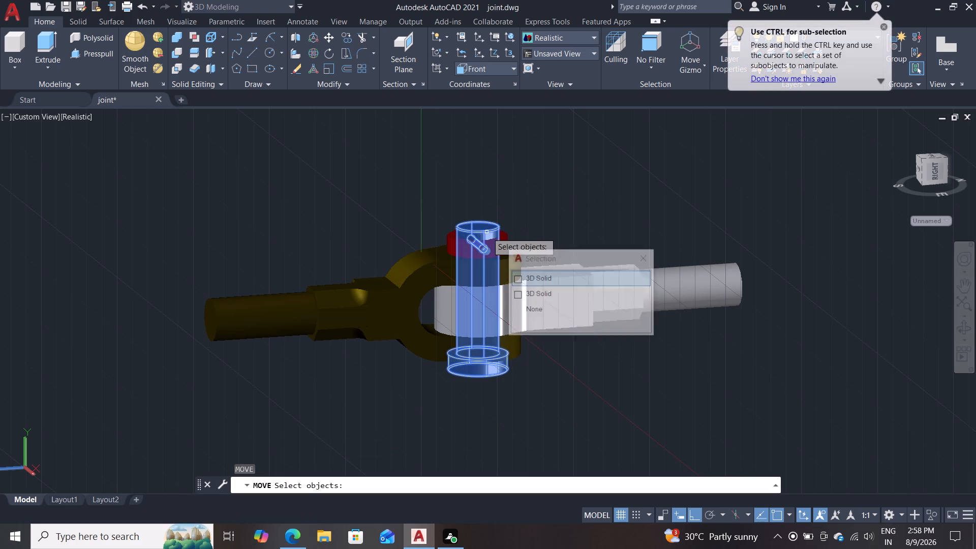
key("Return")
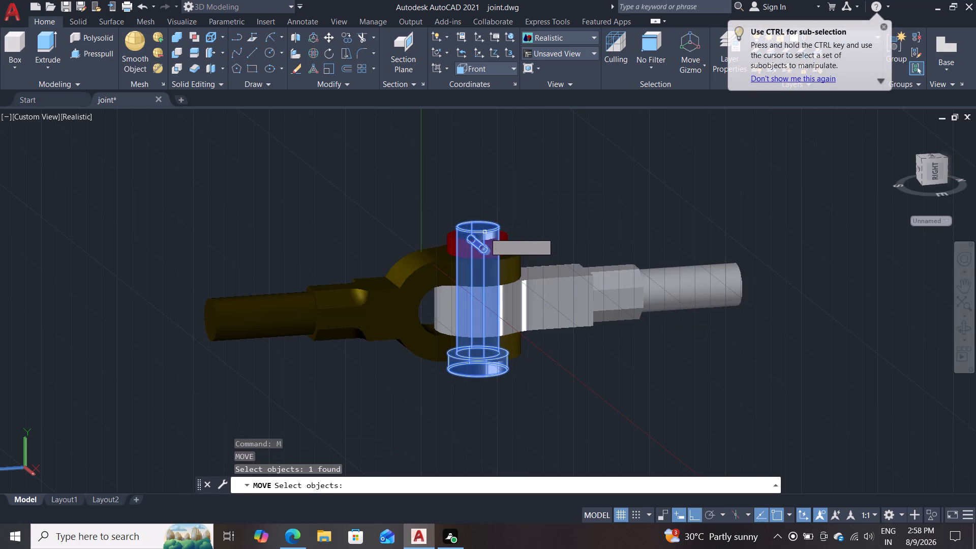
key("Return")
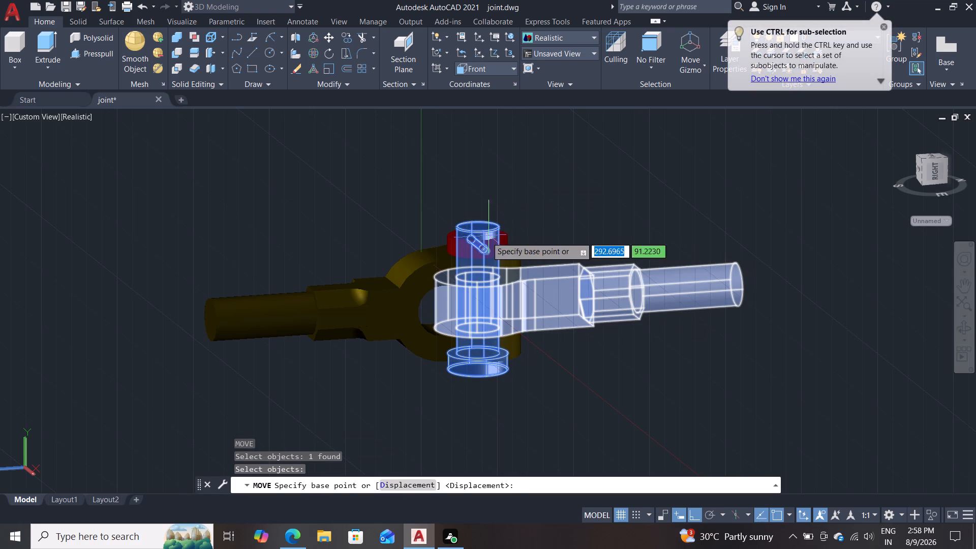
left_click(478, 226)
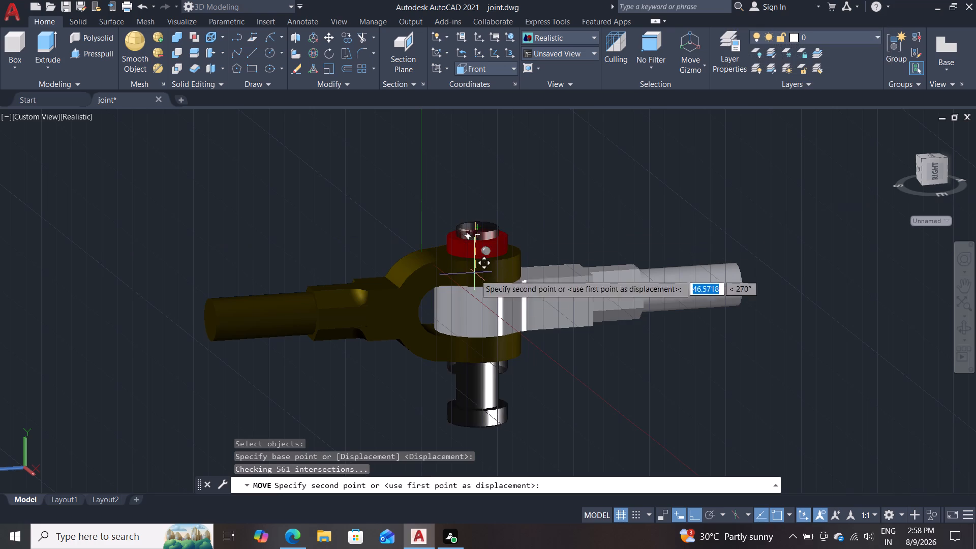
type("160")
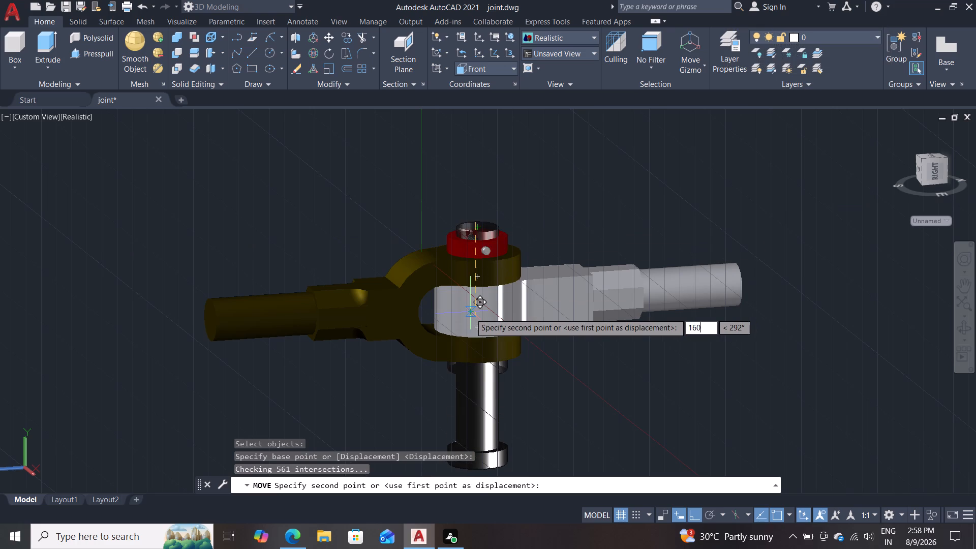
key("Return")
key("Escape")
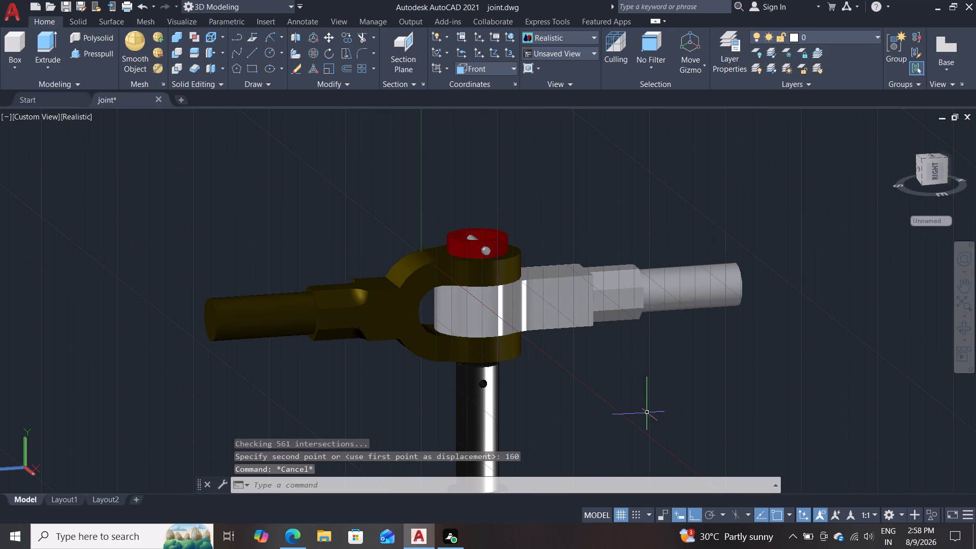
Browse the Autodesk Library materials and show its Metallic Paint category.
middle_click_drag(651, 413, 626, 398, "shift")
scroll(626, 389, "down", 1)
middle_click_drag(662, 419, 677, 380)
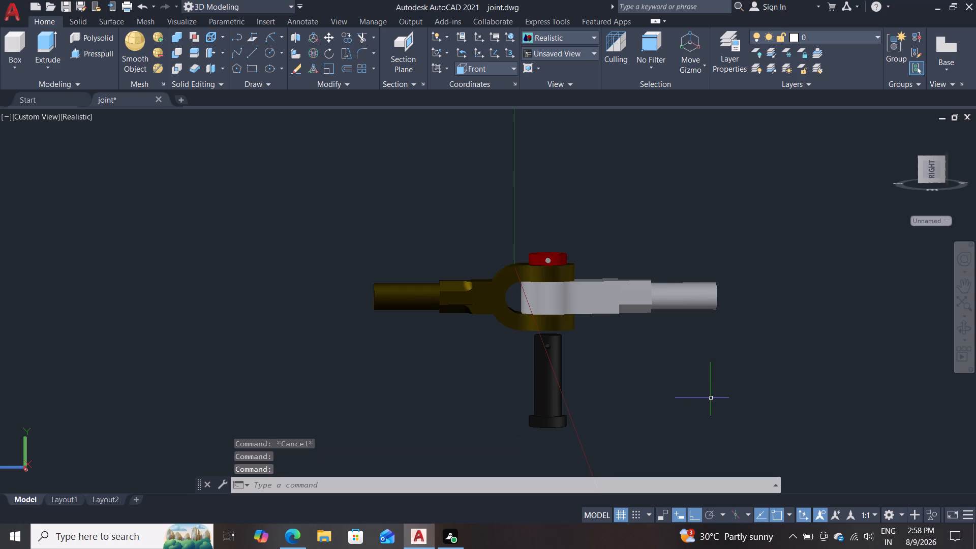
type("ma")
key("t")
key("Return")
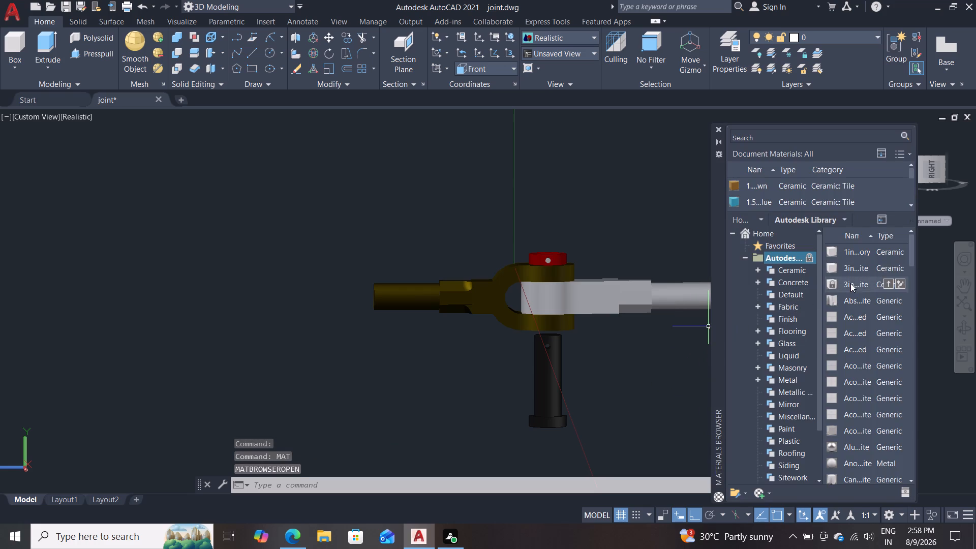
scroll(850, 283, "down", 7)
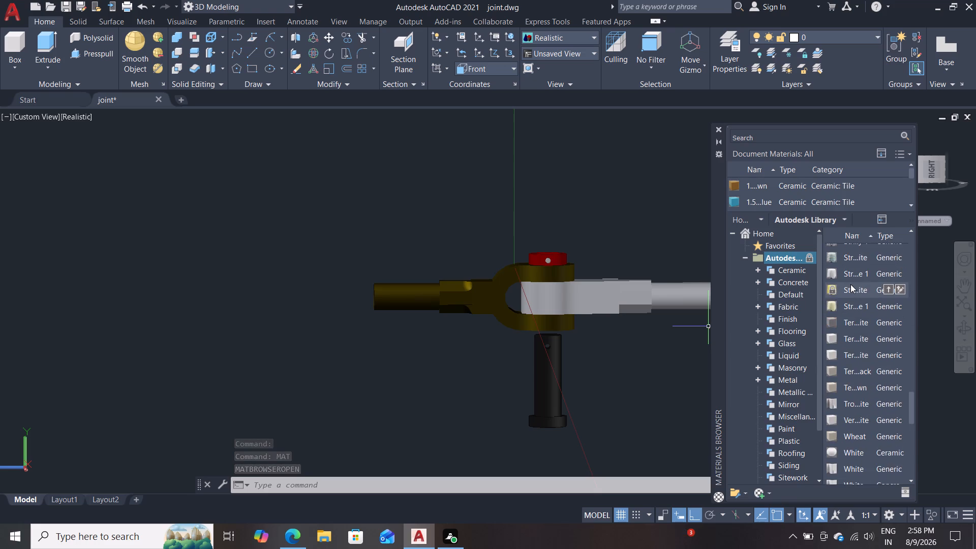
scroll(850, 412, "down", 2)
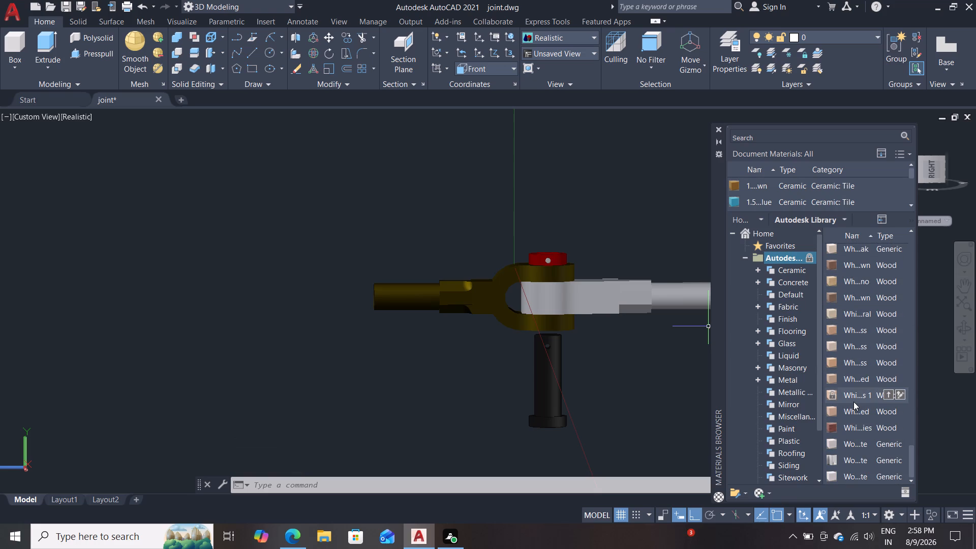
scroll(853, 401, "down", 4)
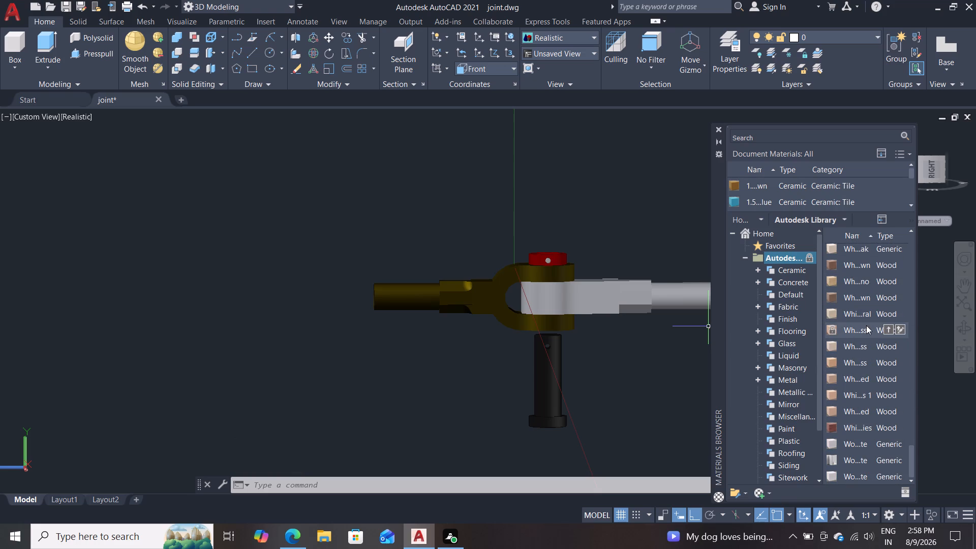
scroll(865, 322, "down", 3)
scroll(874, 365, "up", 3)
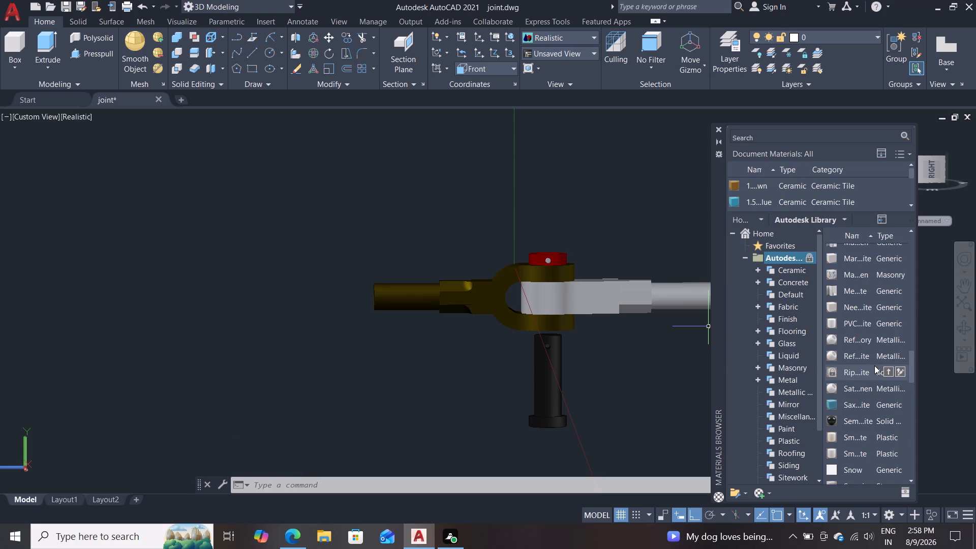
scroll(874, 365, "up", 11)
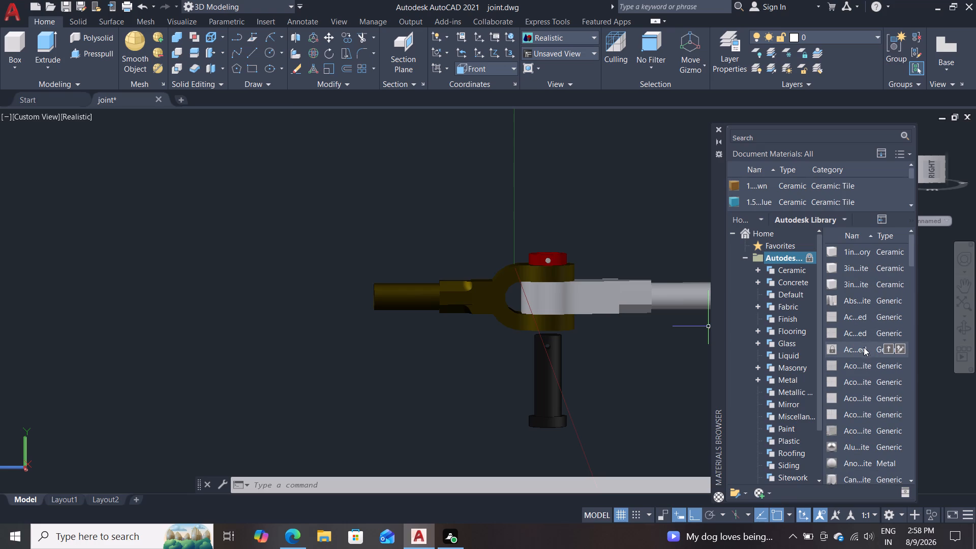
scroll(864, 347, "up", 1)
left_click(766, 258)
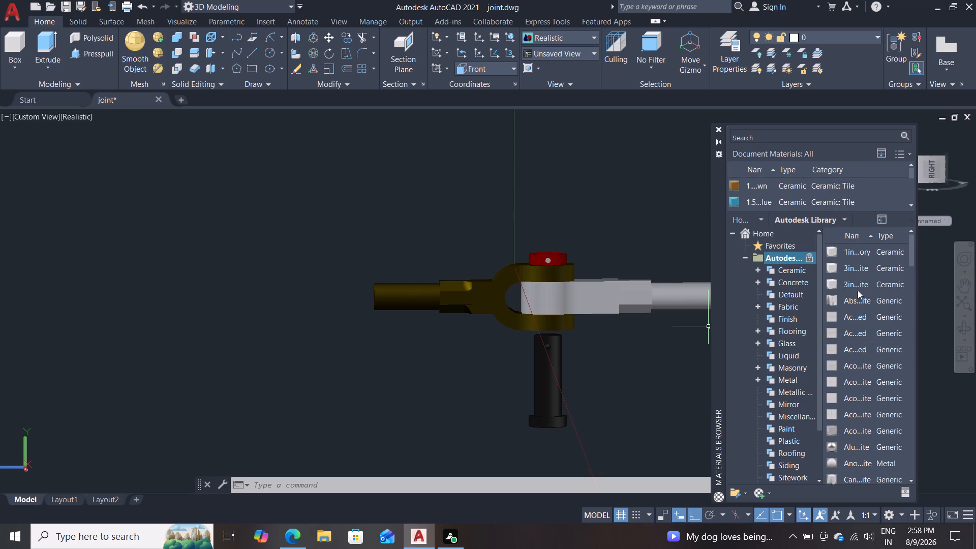
scroll(866, 279, "down", 6)
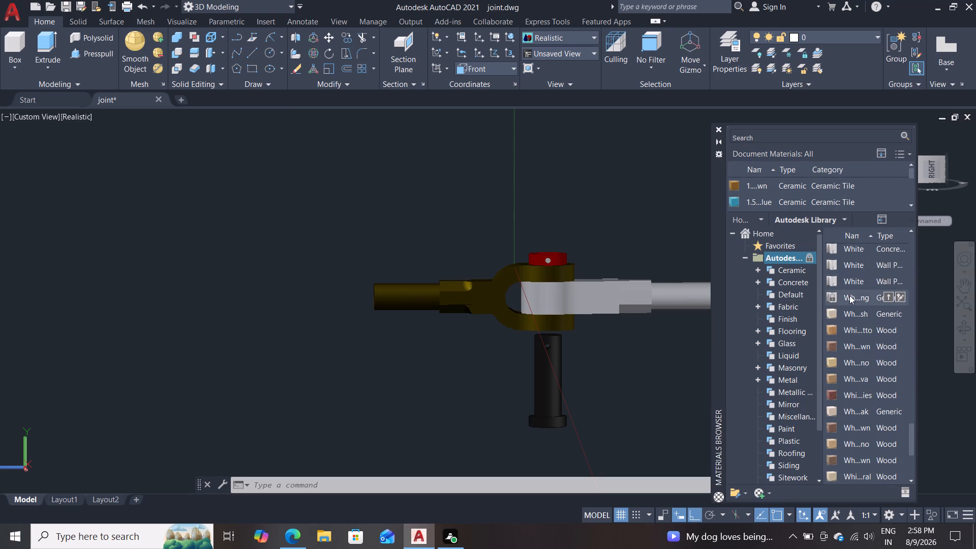
scroll(849, 296, "down", 4)
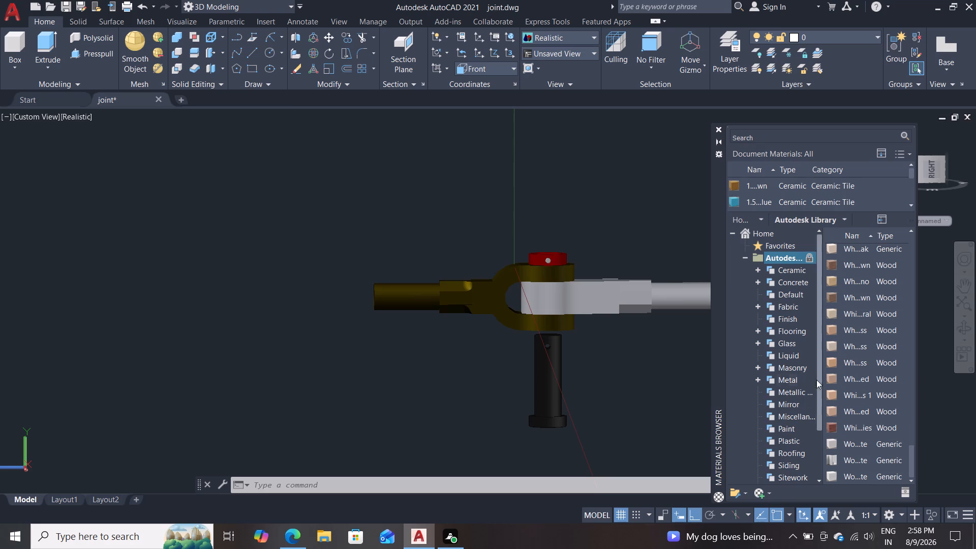
left_click(792, 388)
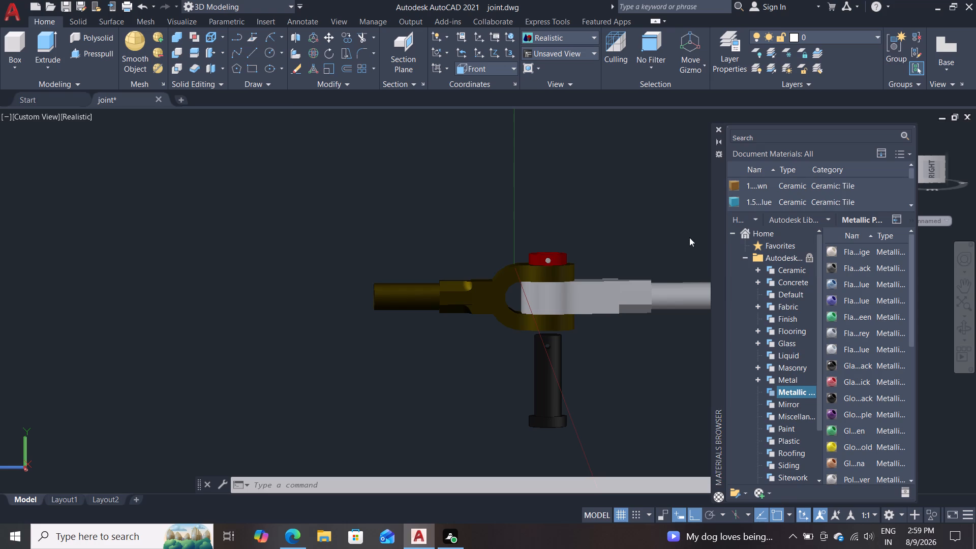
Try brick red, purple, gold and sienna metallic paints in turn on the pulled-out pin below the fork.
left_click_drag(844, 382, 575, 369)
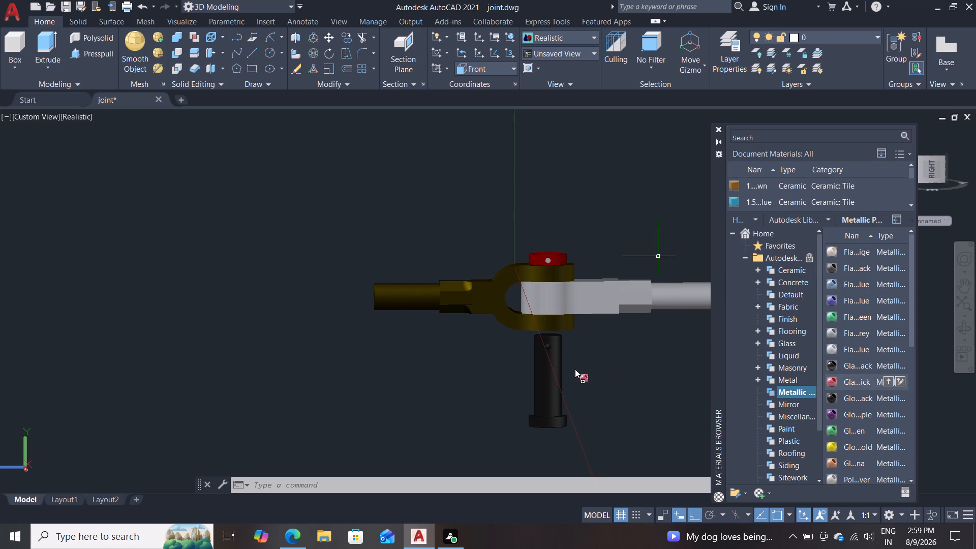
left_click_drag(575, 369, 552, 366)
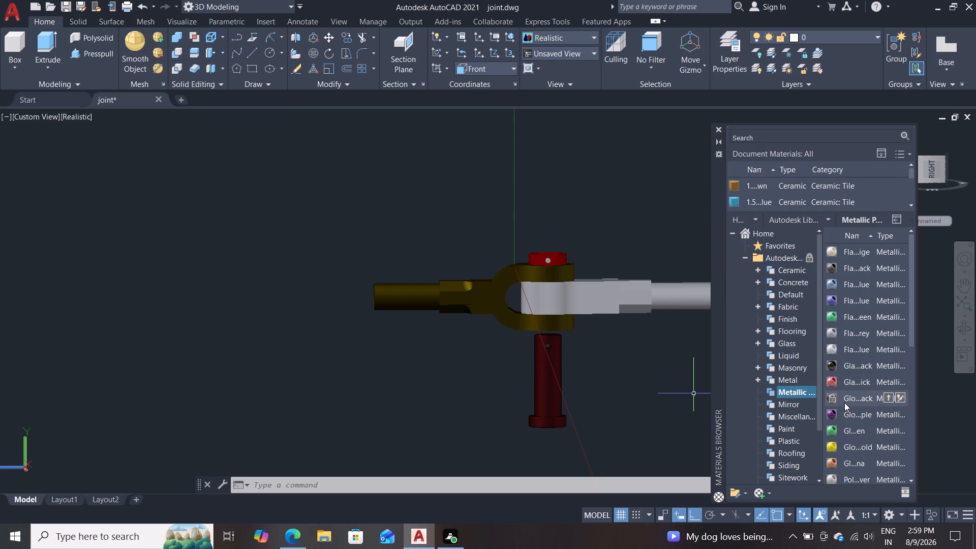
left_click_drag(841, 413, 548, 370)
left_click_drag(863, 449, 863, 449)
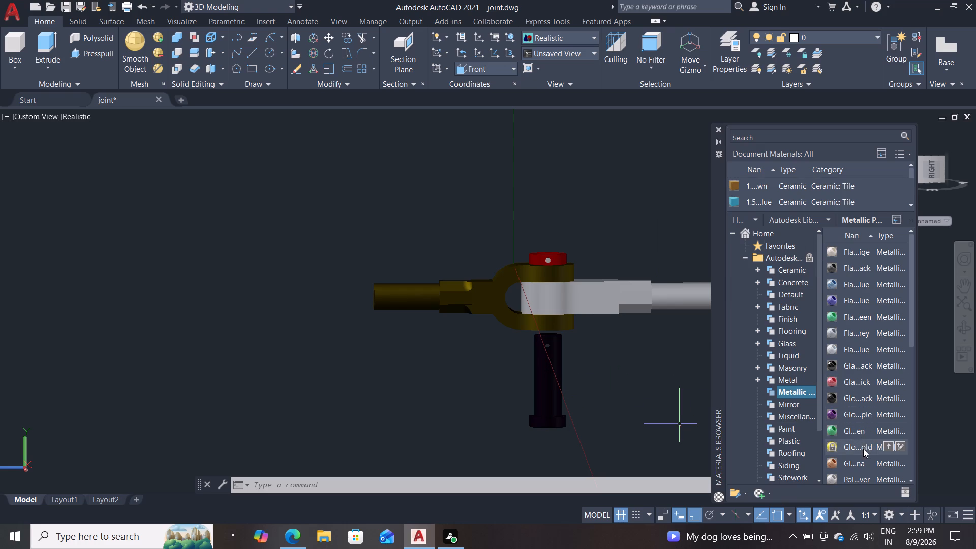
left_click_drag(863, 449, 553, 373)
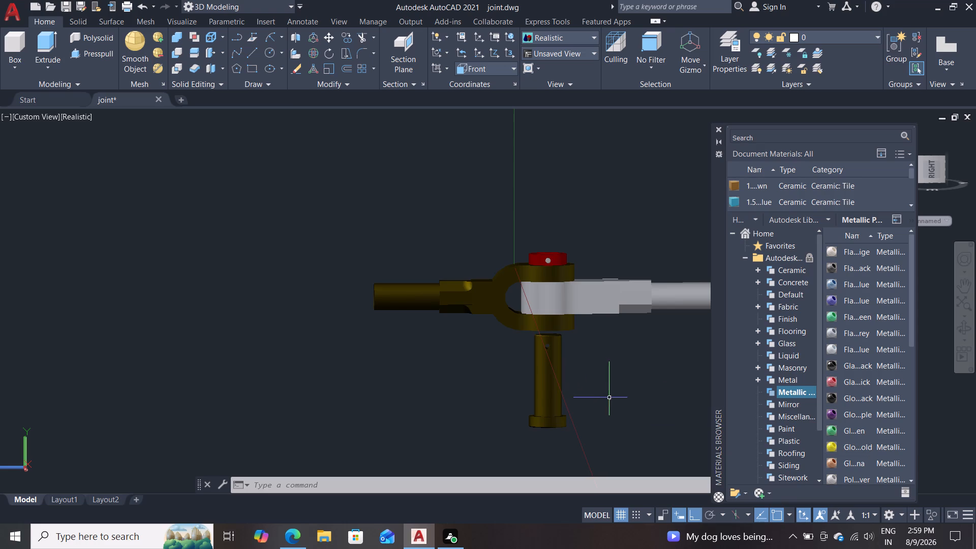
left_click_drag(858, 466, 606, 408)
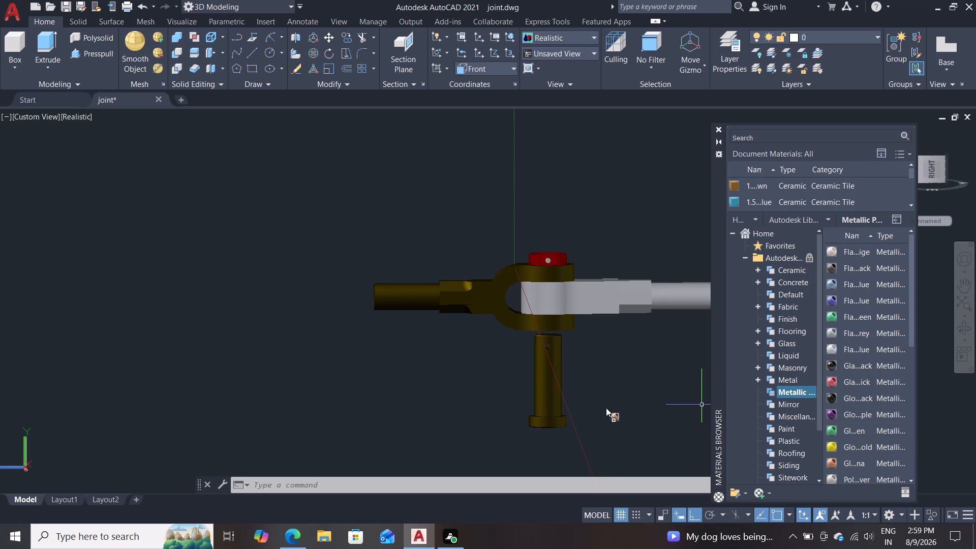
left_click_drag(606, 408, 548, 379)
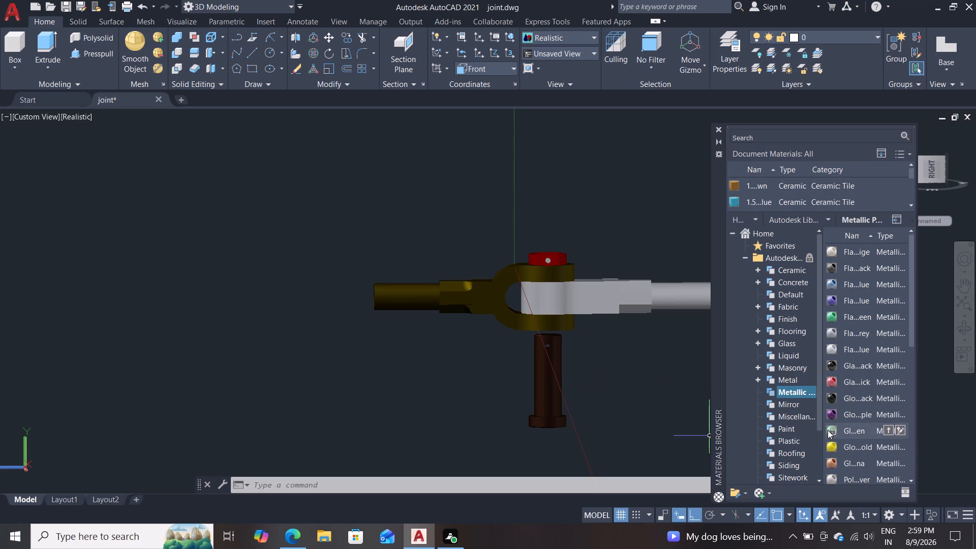
Assign the satin rose metallic paint to the pulled-out pin and close the materials browser.
scroll(832, 426, "down", 1)
left_click_drag(854, 456, 609, 384)
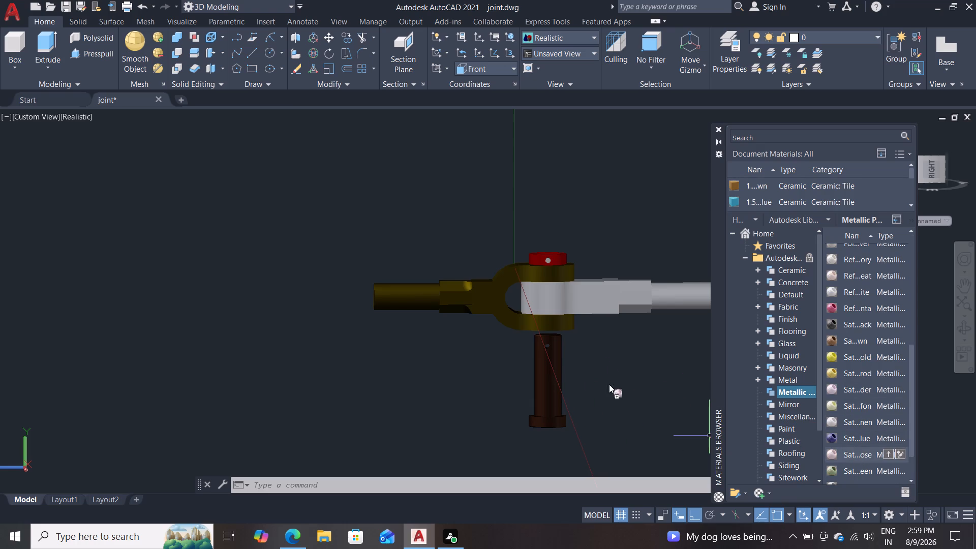
left_click_drag(609, 384, 551, 363)
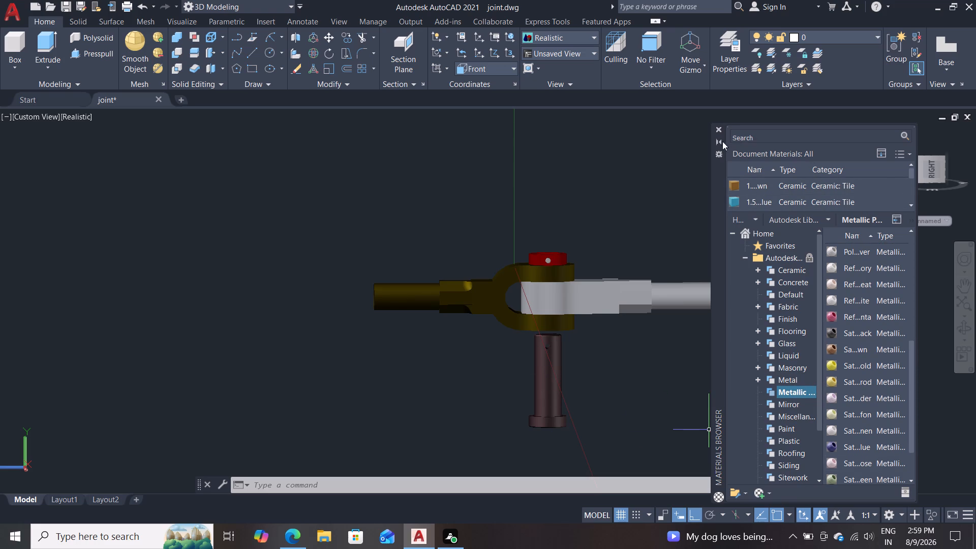
left_click(716, 130)
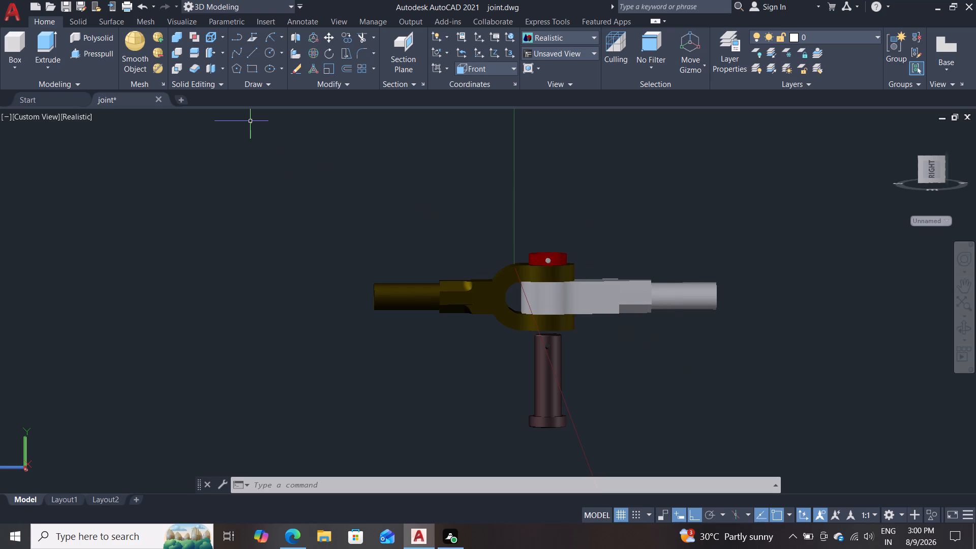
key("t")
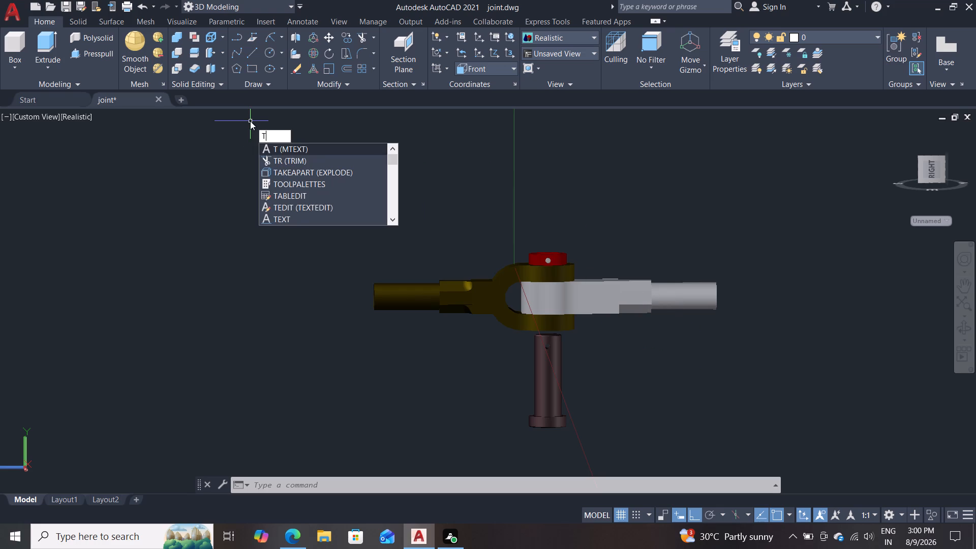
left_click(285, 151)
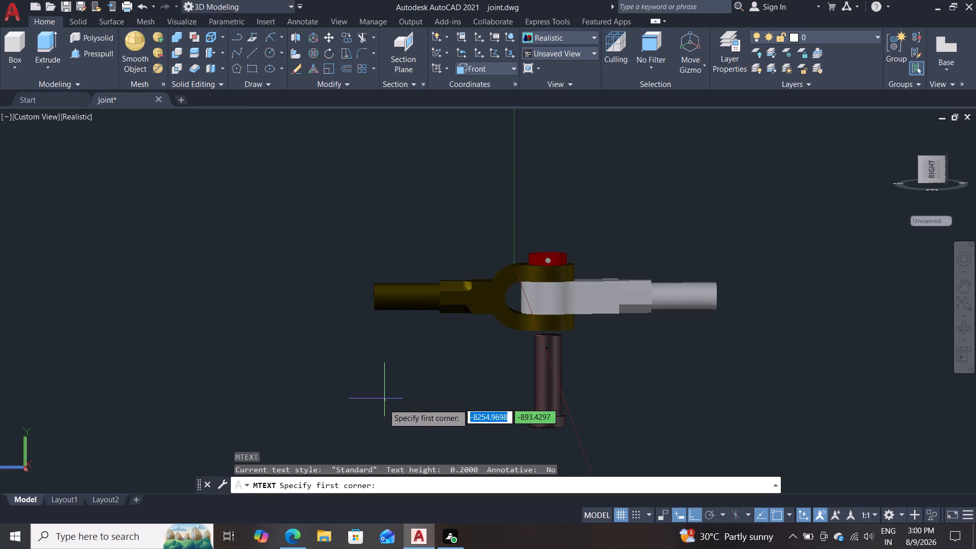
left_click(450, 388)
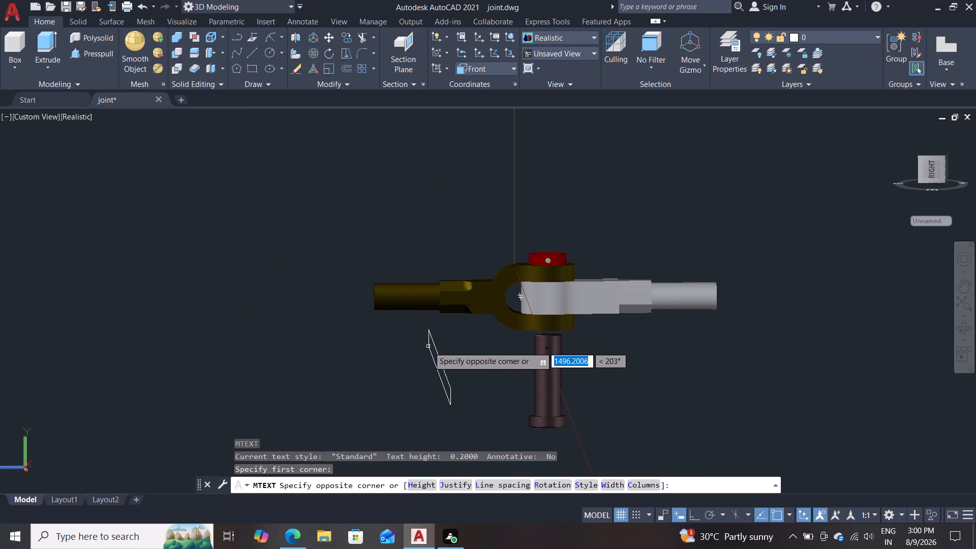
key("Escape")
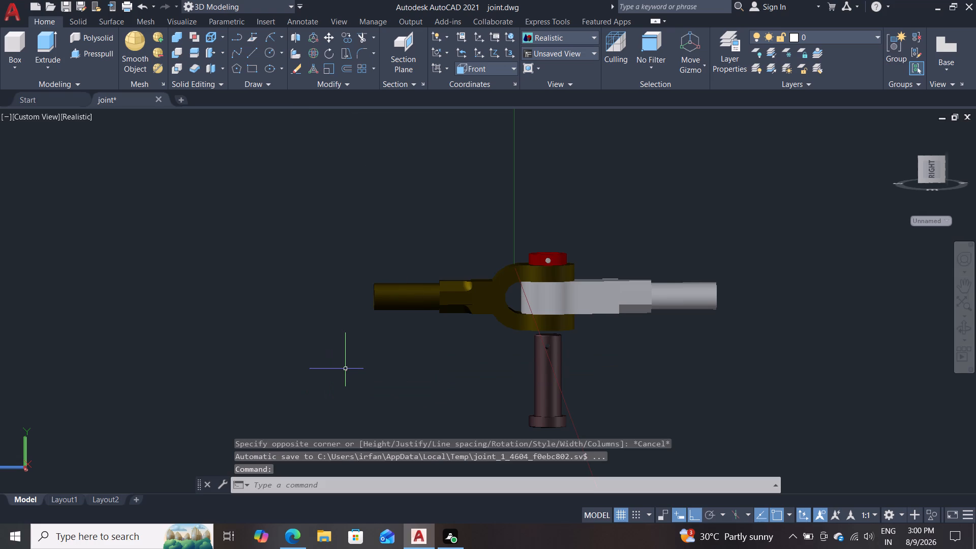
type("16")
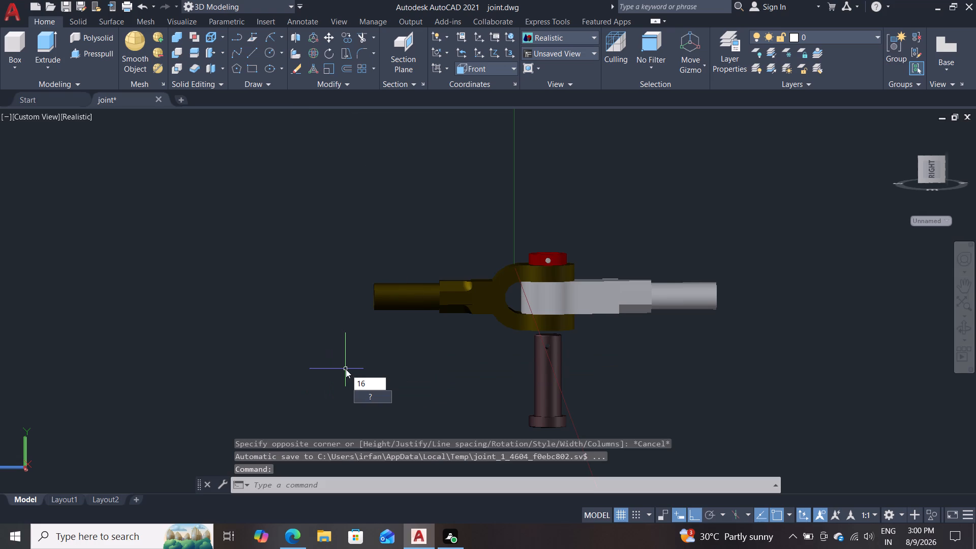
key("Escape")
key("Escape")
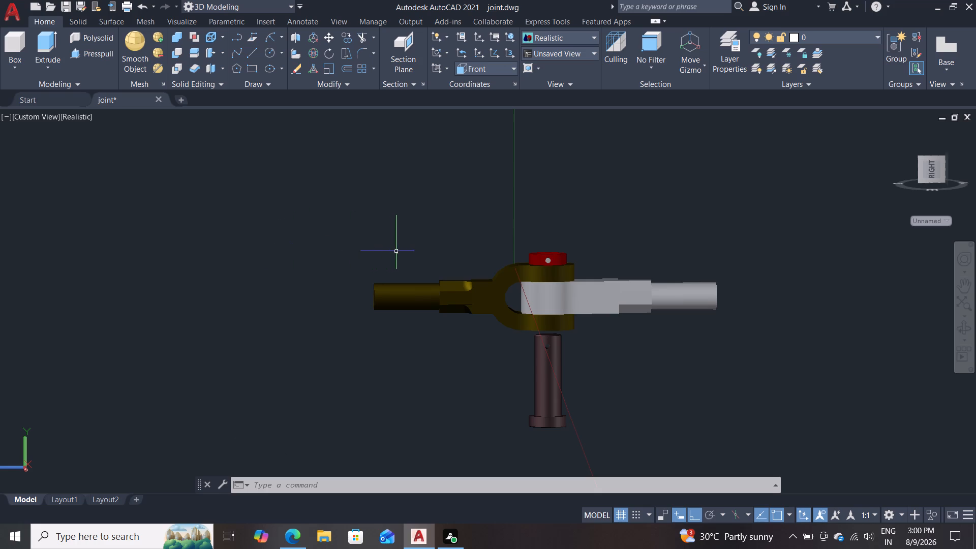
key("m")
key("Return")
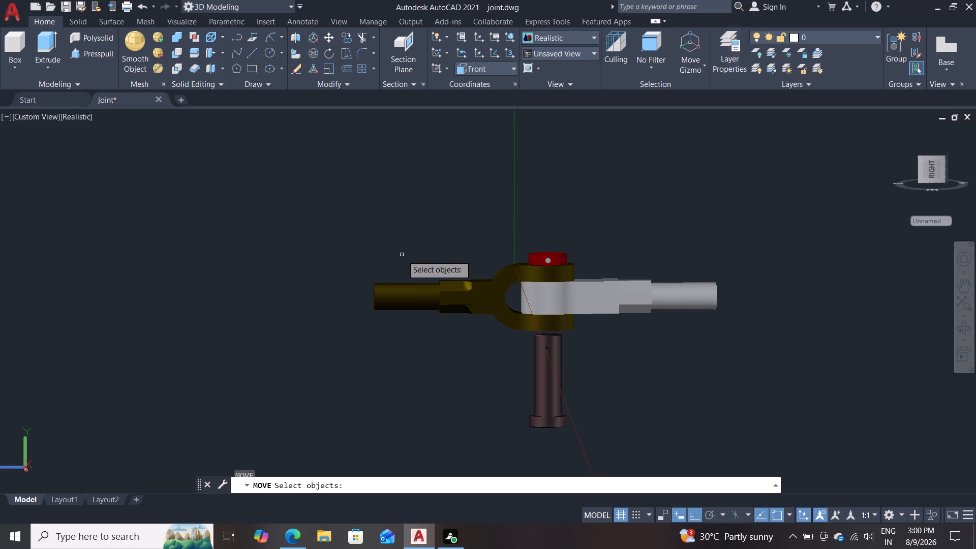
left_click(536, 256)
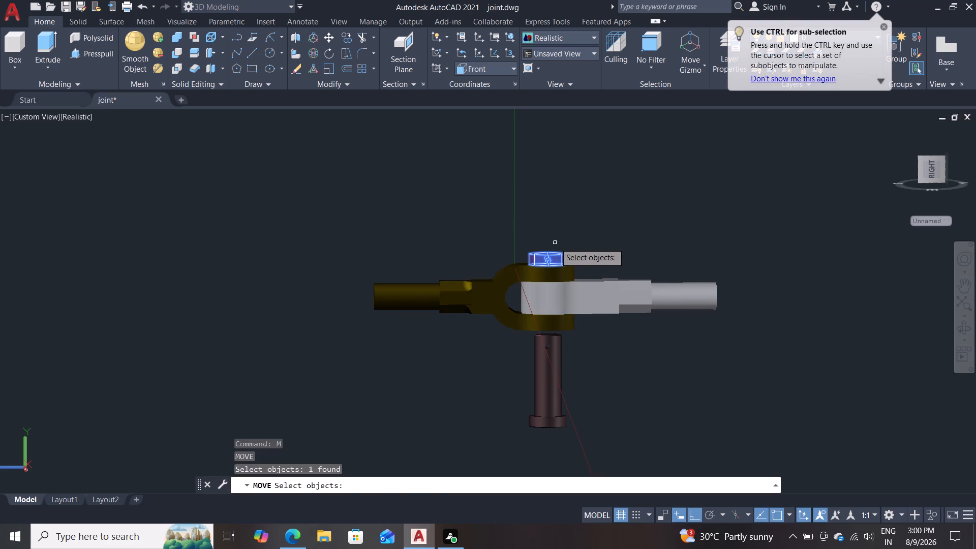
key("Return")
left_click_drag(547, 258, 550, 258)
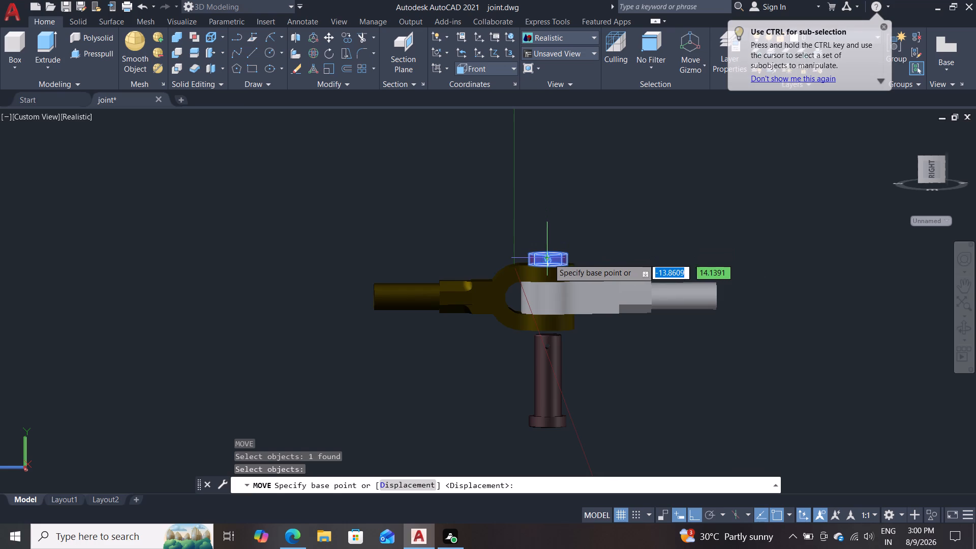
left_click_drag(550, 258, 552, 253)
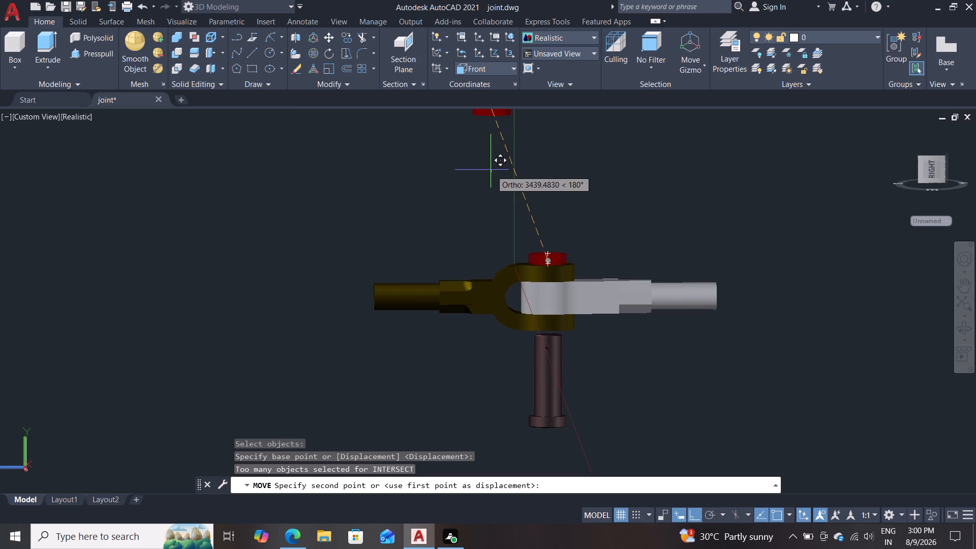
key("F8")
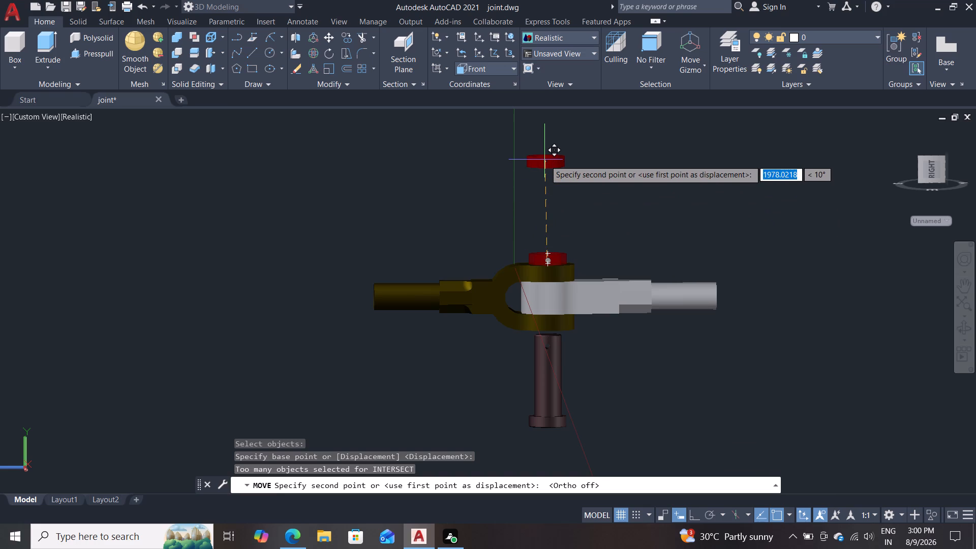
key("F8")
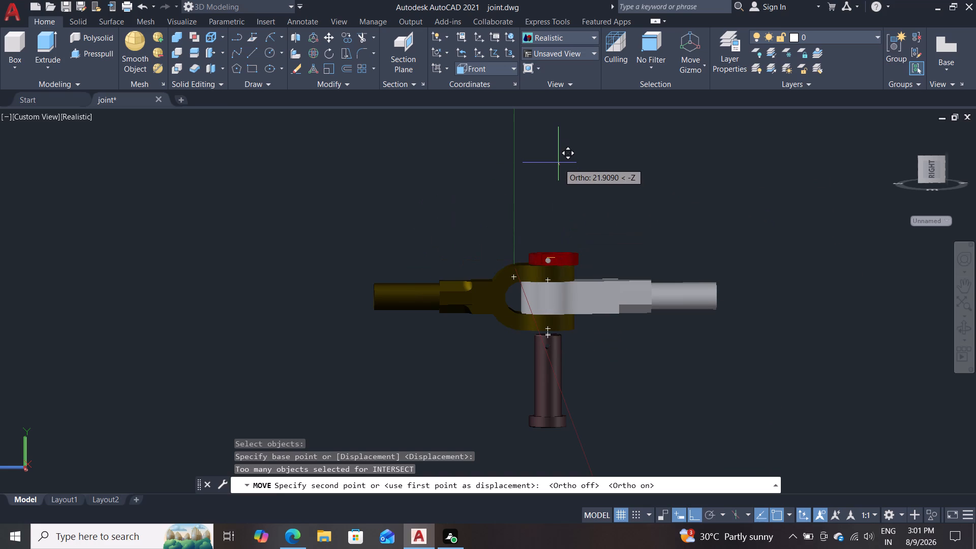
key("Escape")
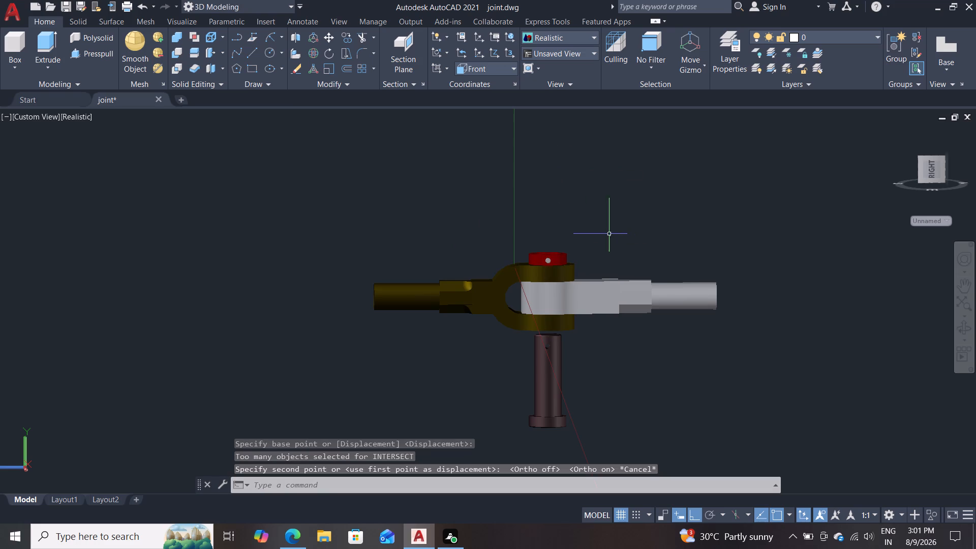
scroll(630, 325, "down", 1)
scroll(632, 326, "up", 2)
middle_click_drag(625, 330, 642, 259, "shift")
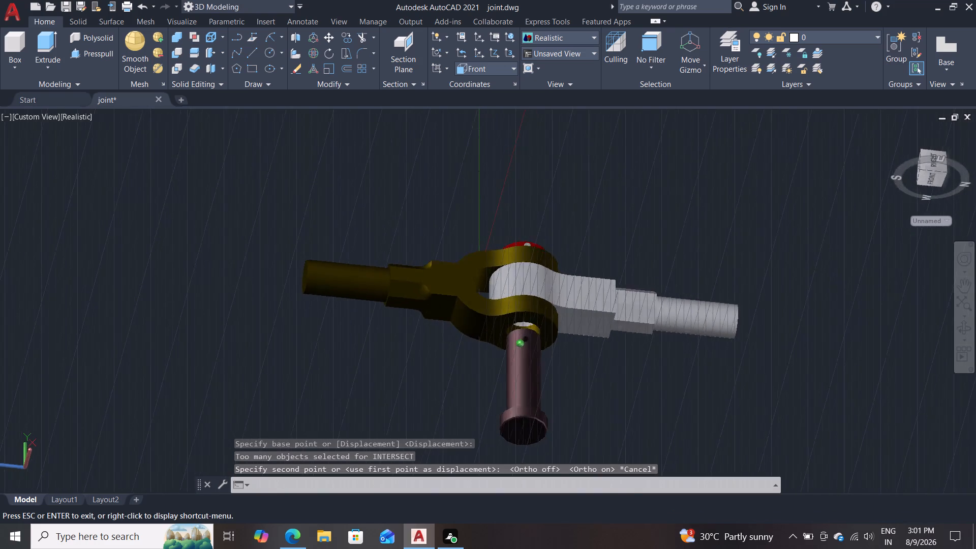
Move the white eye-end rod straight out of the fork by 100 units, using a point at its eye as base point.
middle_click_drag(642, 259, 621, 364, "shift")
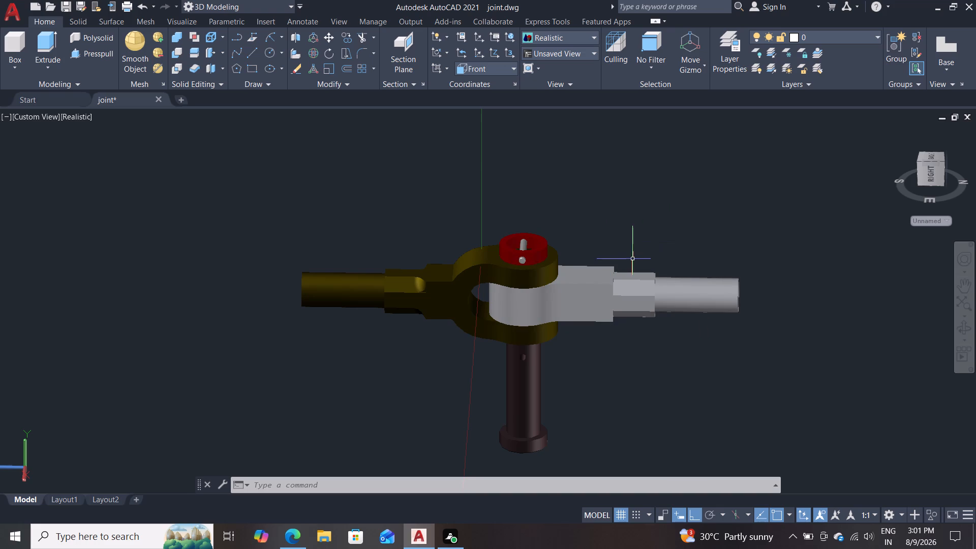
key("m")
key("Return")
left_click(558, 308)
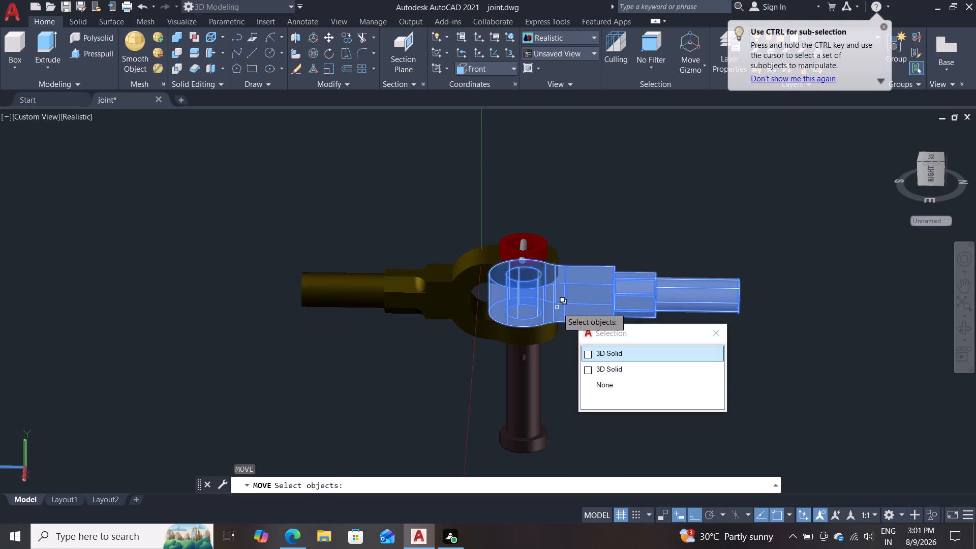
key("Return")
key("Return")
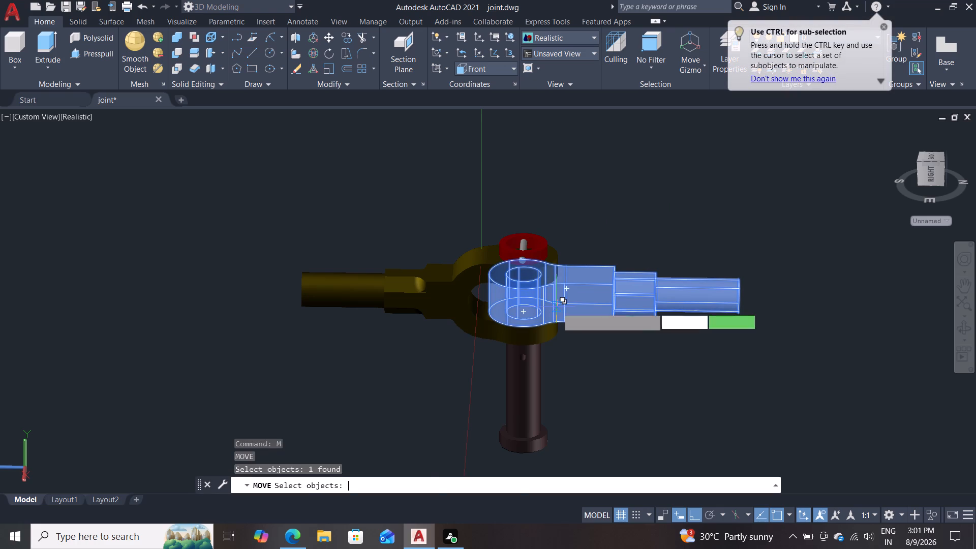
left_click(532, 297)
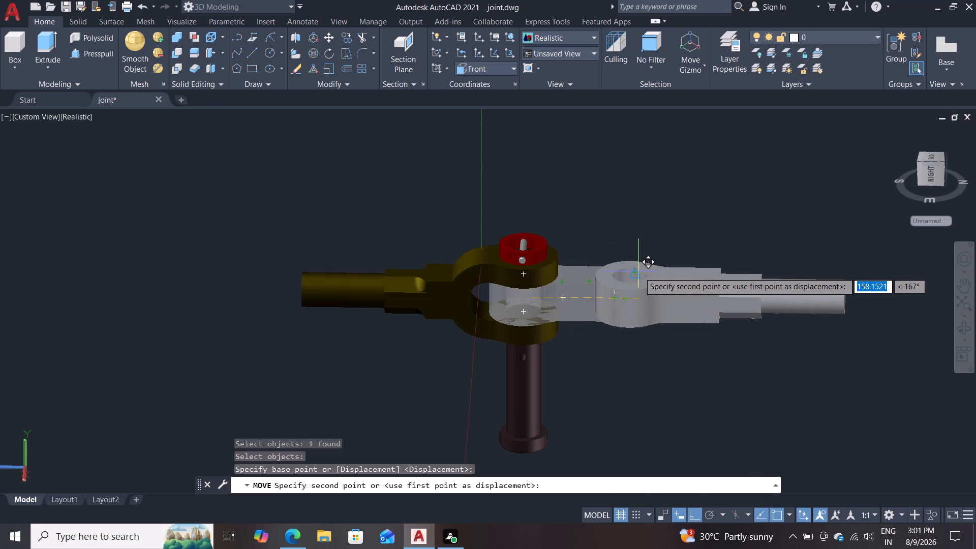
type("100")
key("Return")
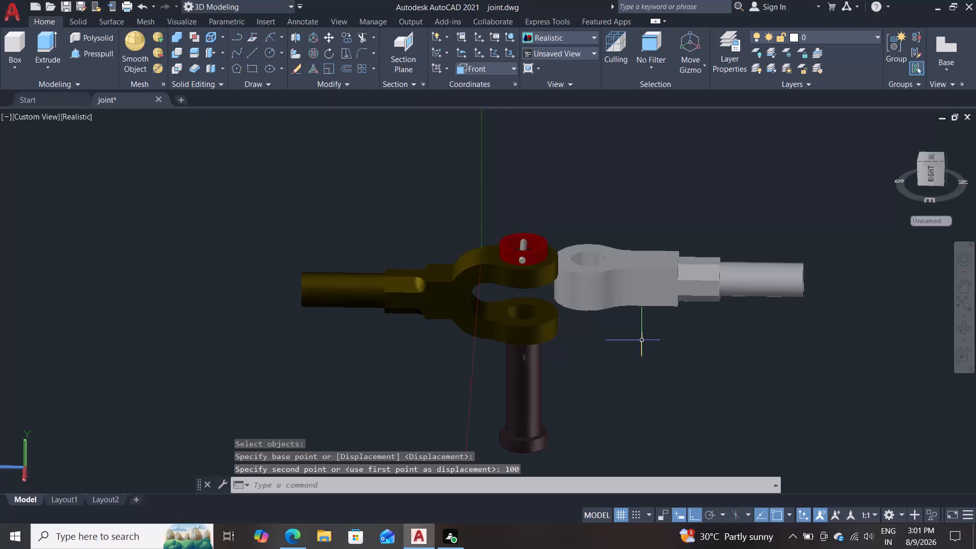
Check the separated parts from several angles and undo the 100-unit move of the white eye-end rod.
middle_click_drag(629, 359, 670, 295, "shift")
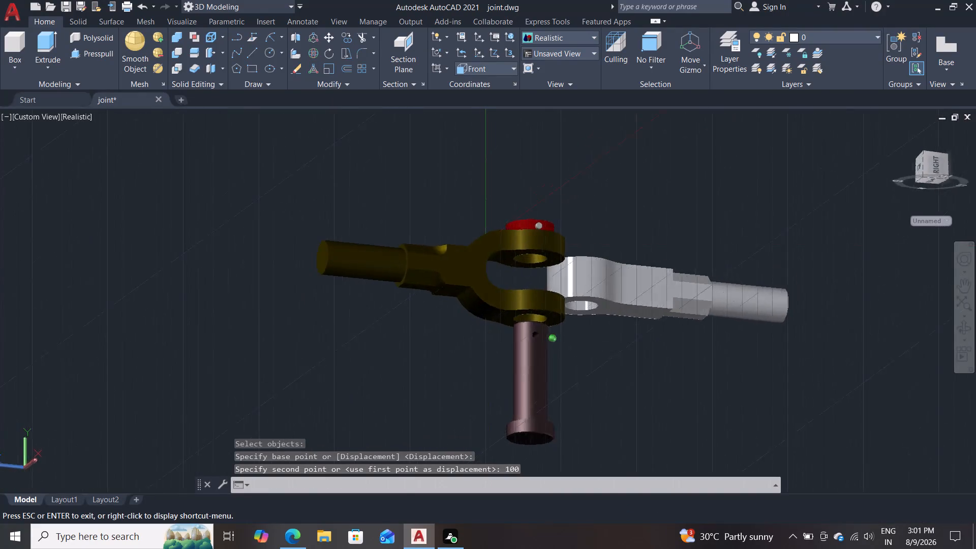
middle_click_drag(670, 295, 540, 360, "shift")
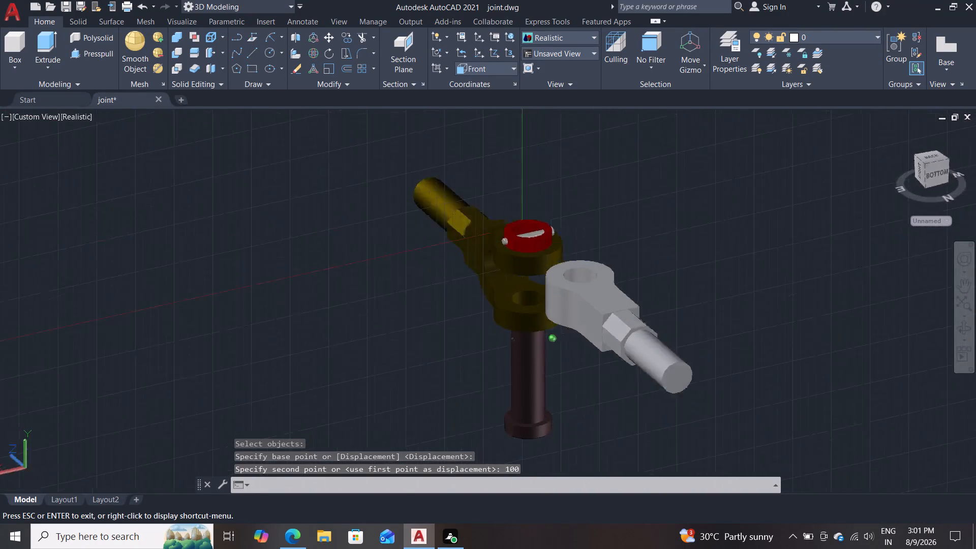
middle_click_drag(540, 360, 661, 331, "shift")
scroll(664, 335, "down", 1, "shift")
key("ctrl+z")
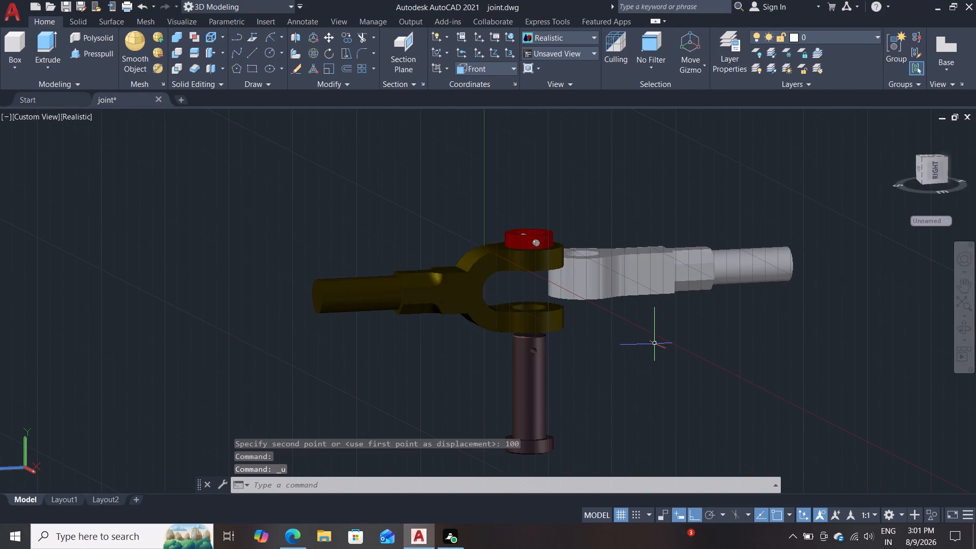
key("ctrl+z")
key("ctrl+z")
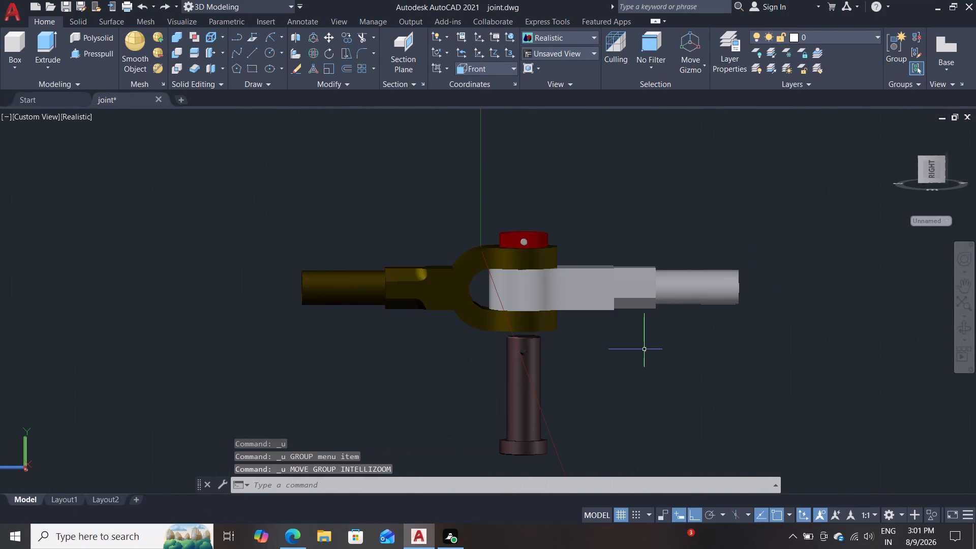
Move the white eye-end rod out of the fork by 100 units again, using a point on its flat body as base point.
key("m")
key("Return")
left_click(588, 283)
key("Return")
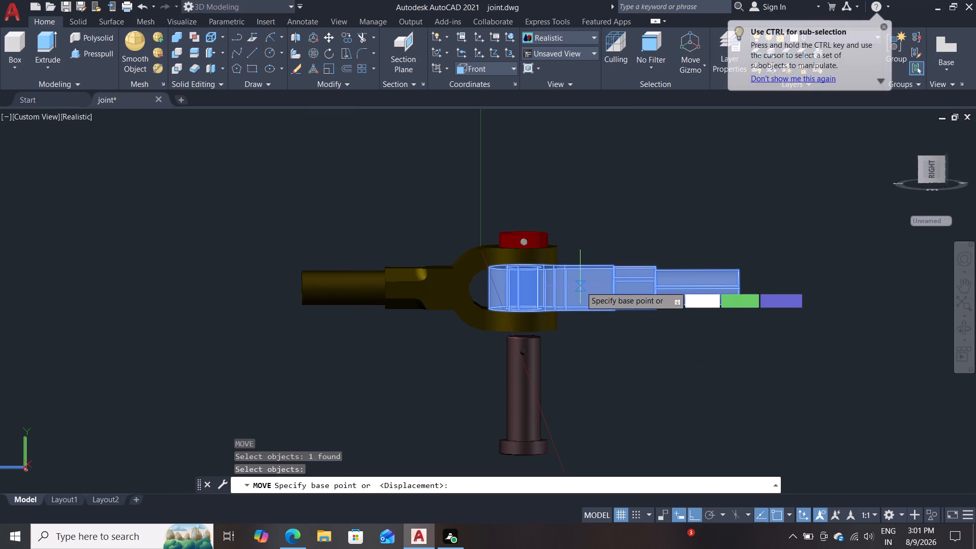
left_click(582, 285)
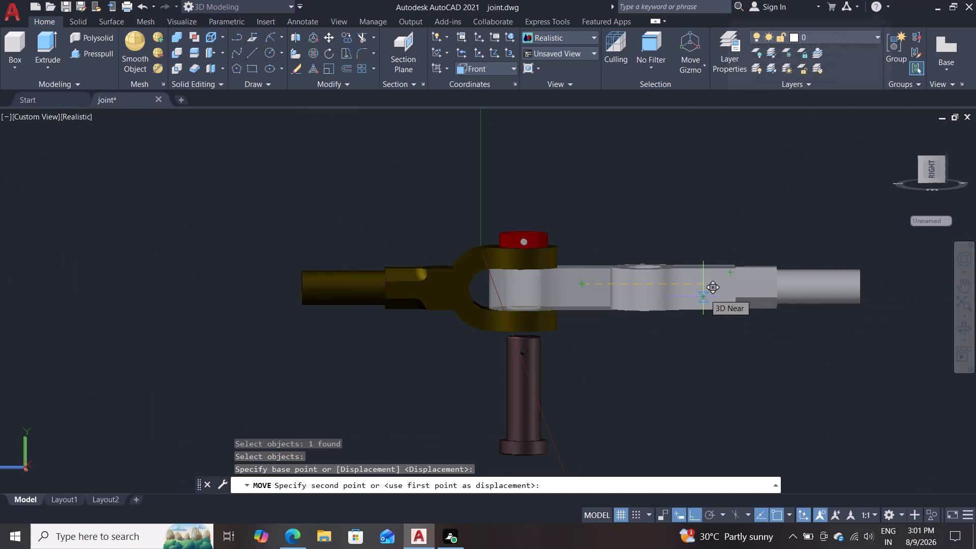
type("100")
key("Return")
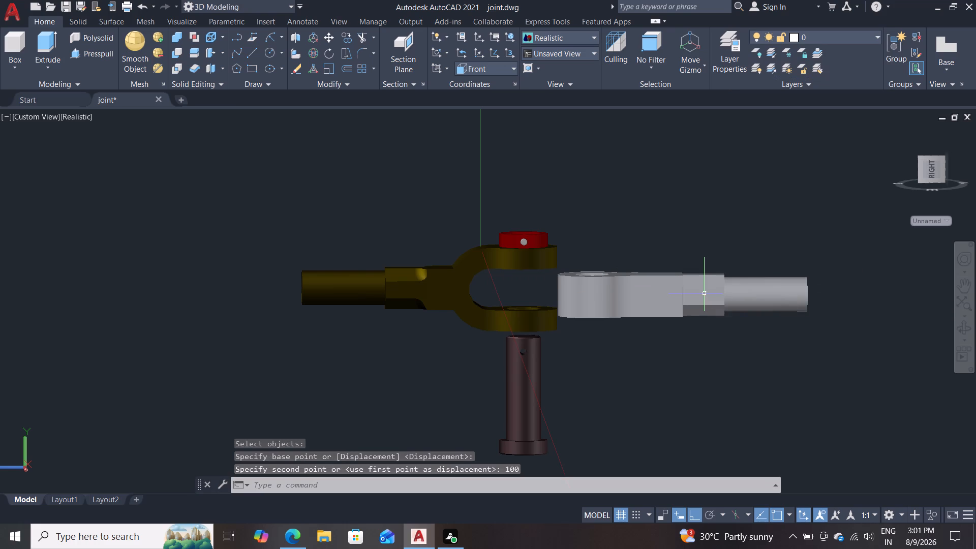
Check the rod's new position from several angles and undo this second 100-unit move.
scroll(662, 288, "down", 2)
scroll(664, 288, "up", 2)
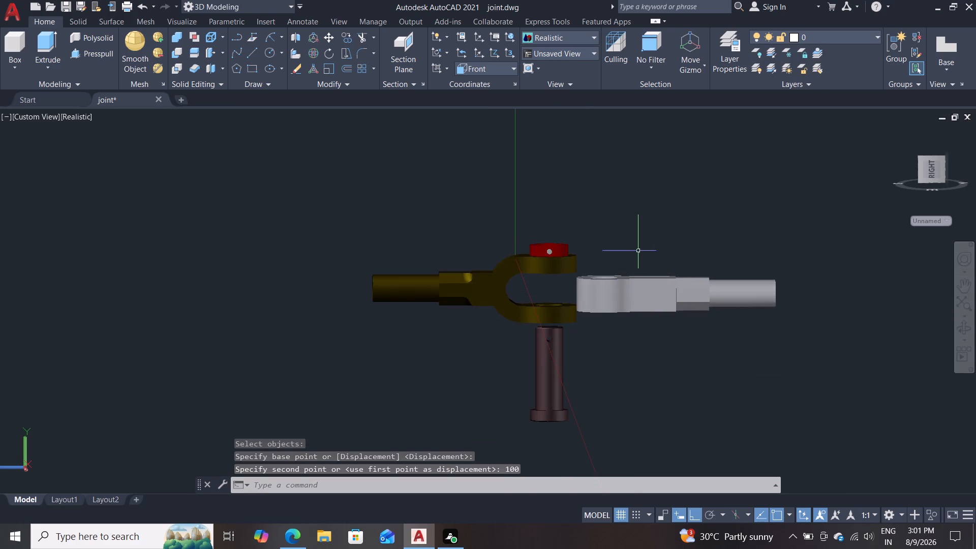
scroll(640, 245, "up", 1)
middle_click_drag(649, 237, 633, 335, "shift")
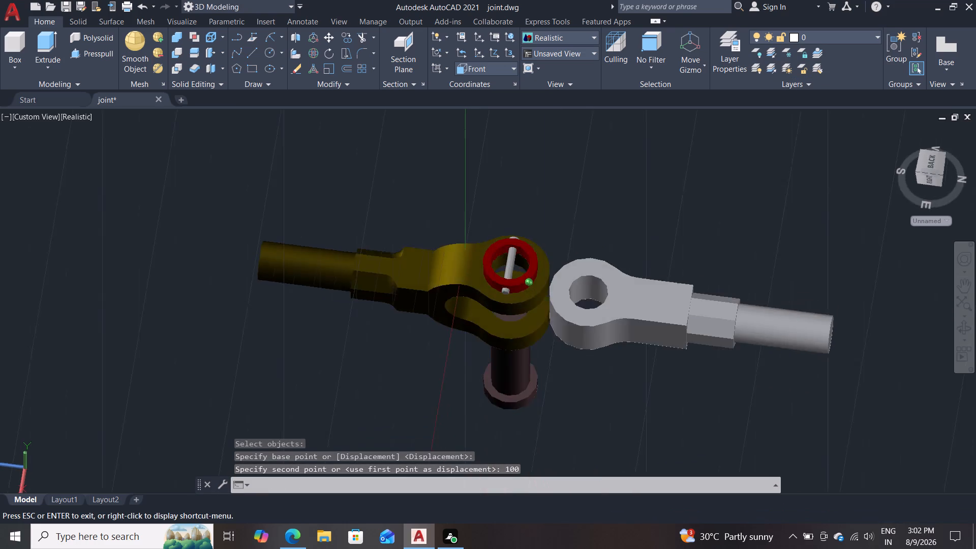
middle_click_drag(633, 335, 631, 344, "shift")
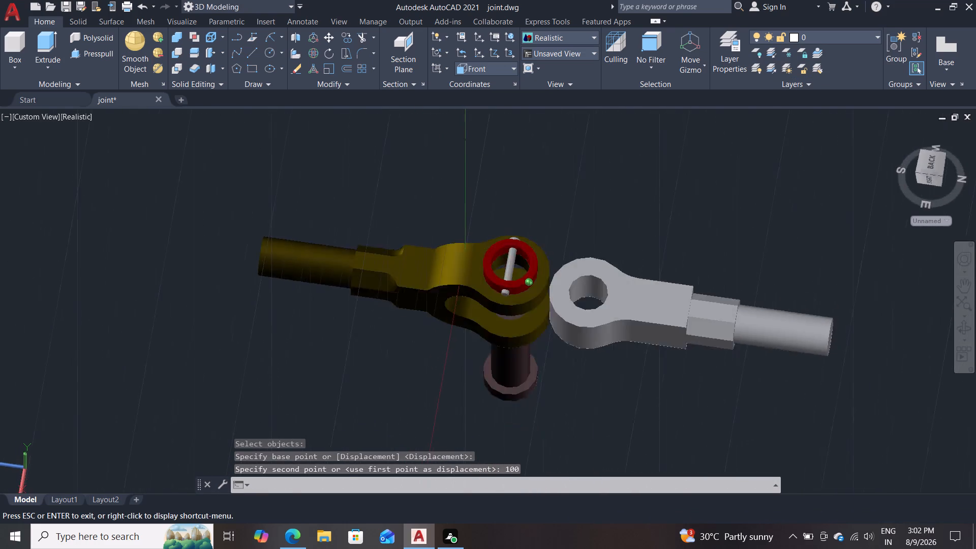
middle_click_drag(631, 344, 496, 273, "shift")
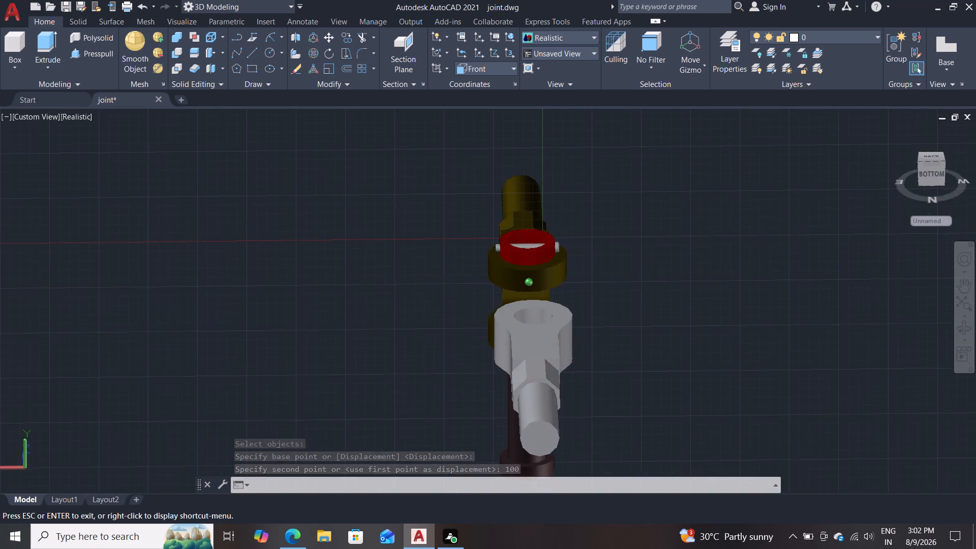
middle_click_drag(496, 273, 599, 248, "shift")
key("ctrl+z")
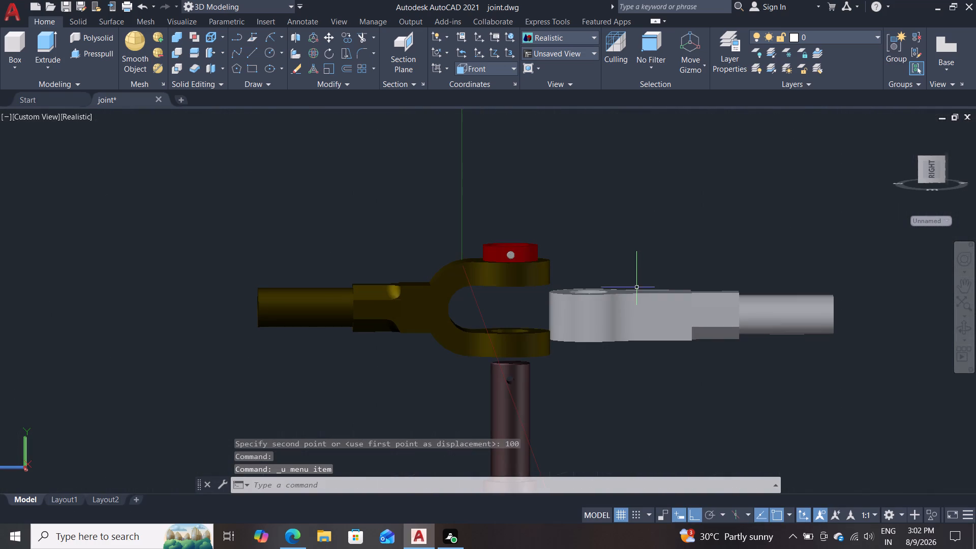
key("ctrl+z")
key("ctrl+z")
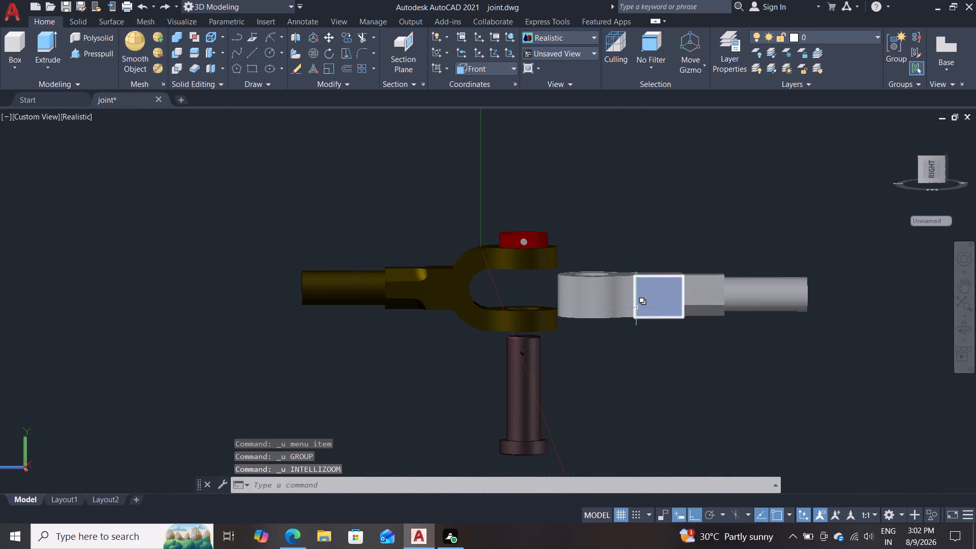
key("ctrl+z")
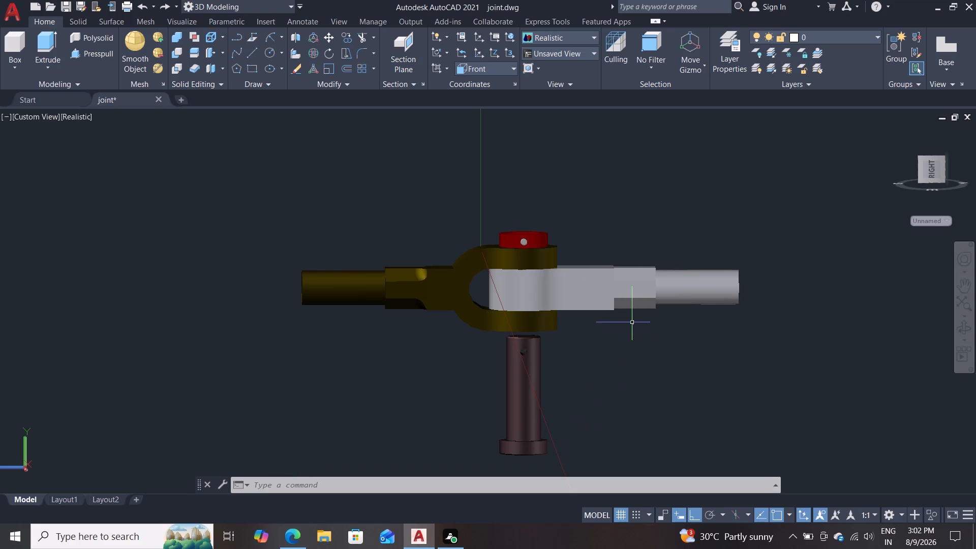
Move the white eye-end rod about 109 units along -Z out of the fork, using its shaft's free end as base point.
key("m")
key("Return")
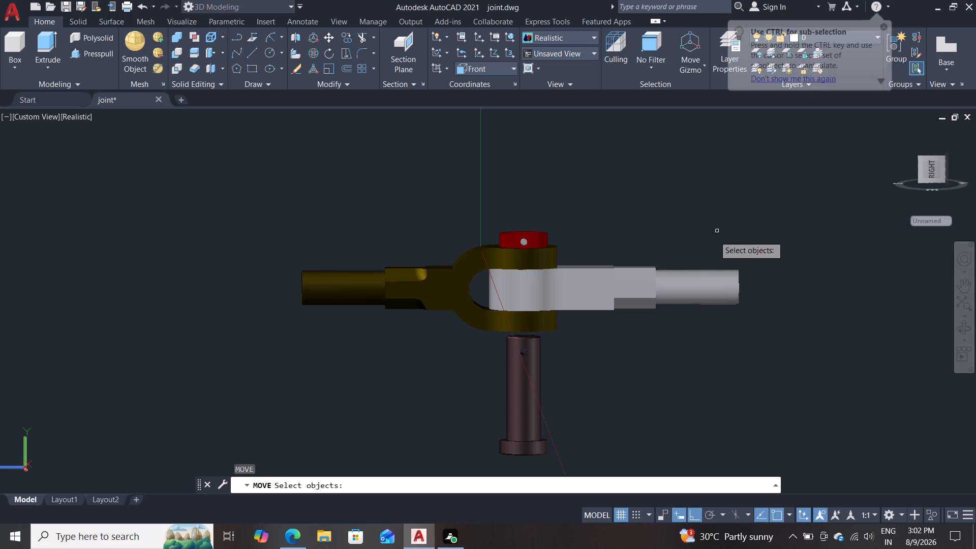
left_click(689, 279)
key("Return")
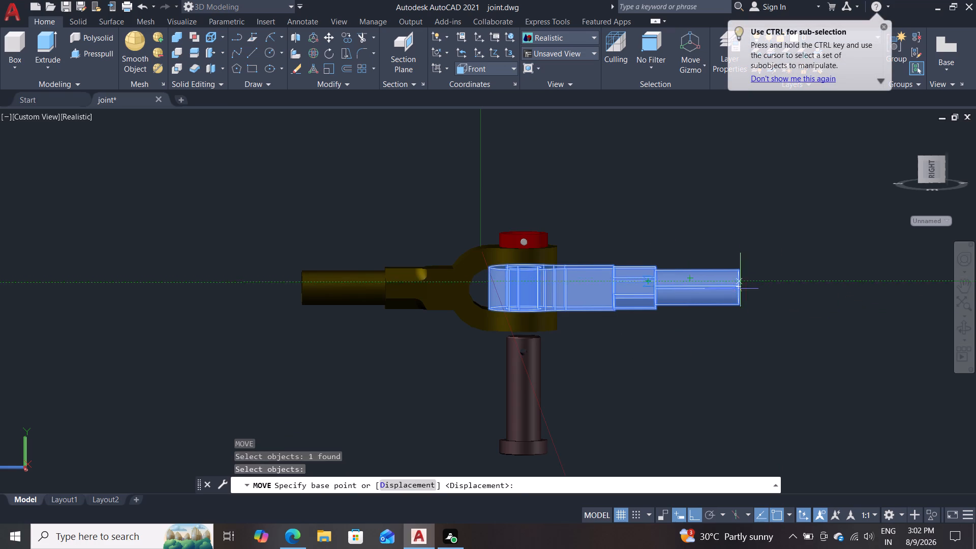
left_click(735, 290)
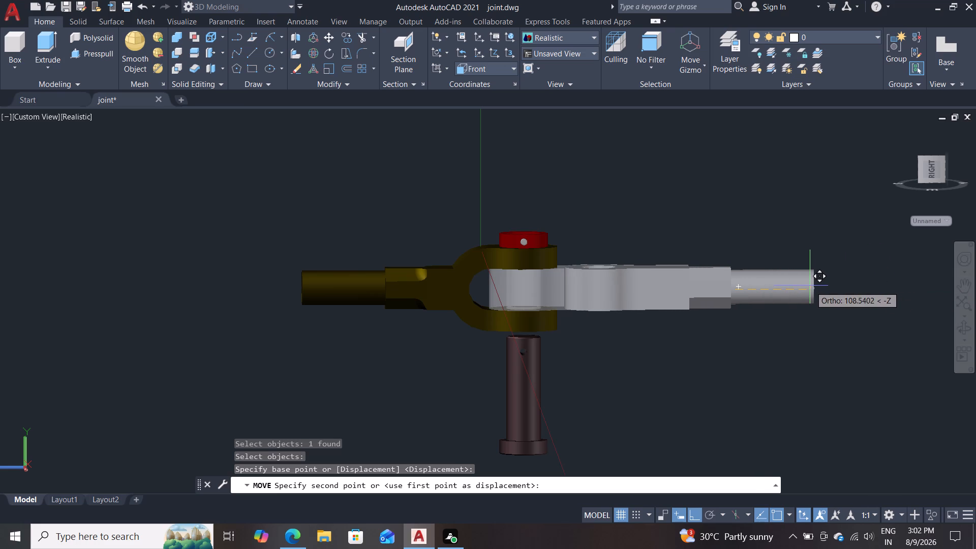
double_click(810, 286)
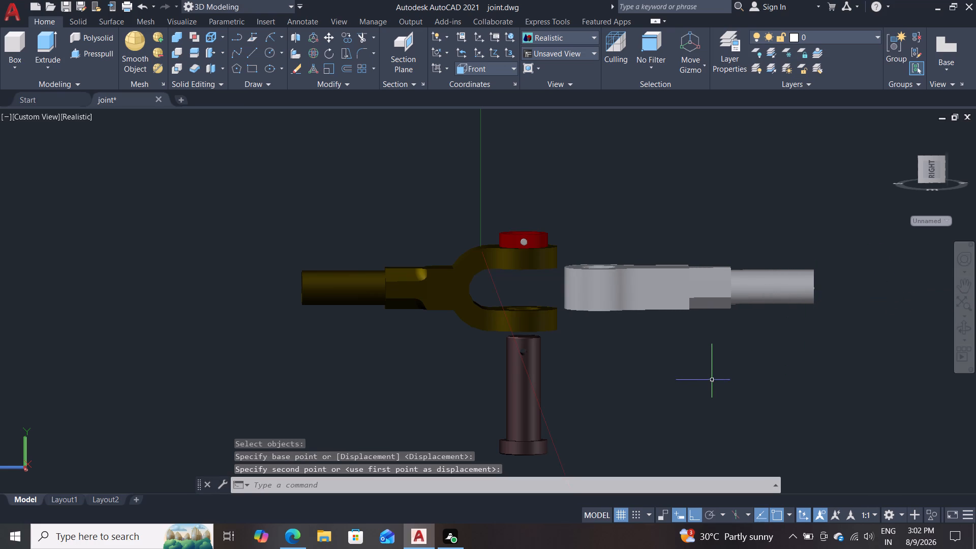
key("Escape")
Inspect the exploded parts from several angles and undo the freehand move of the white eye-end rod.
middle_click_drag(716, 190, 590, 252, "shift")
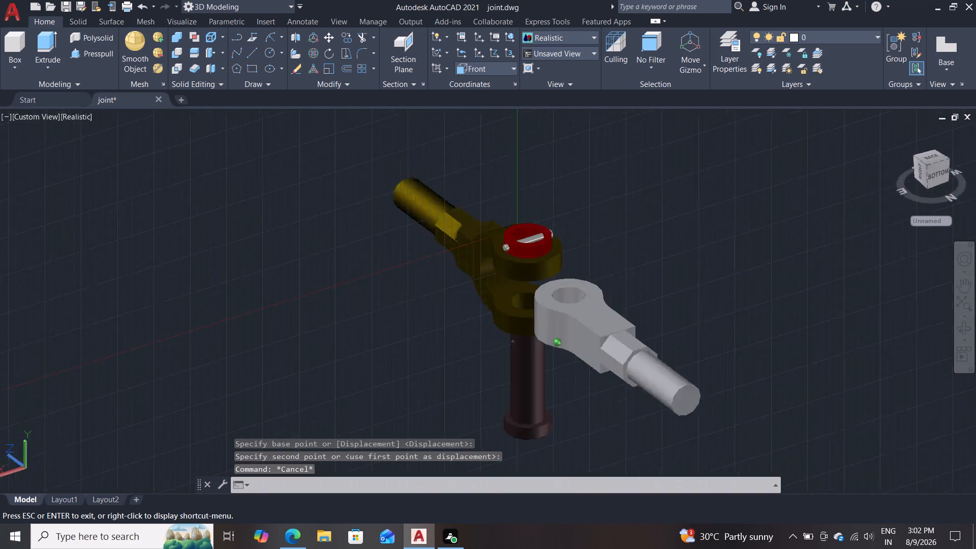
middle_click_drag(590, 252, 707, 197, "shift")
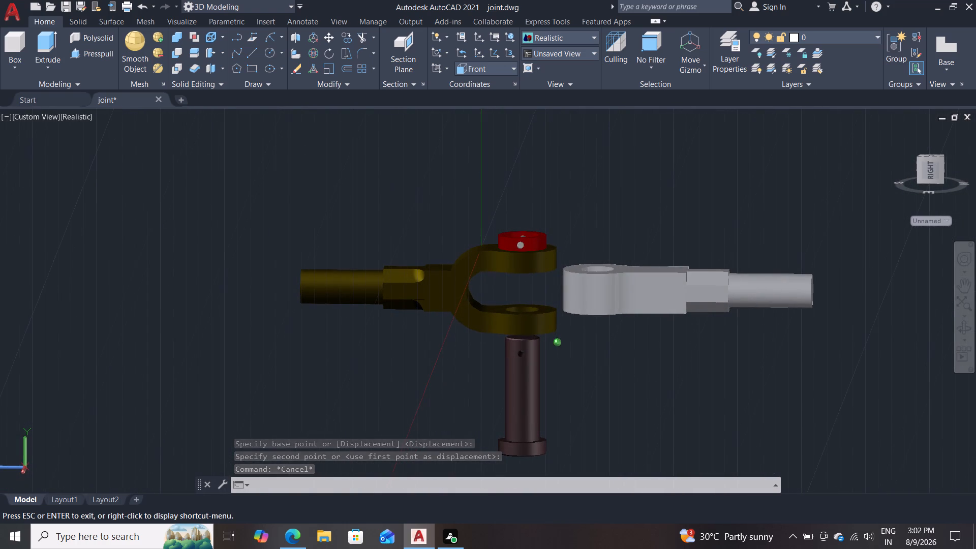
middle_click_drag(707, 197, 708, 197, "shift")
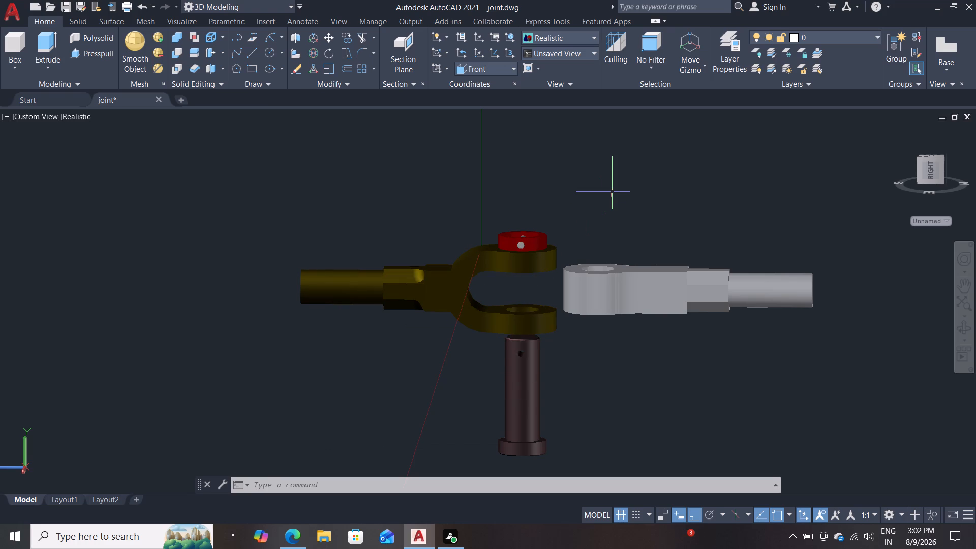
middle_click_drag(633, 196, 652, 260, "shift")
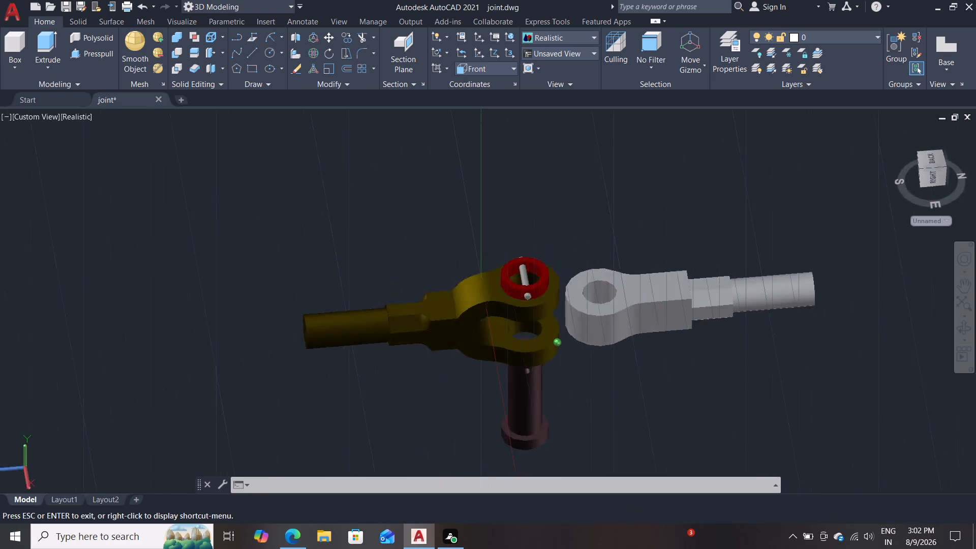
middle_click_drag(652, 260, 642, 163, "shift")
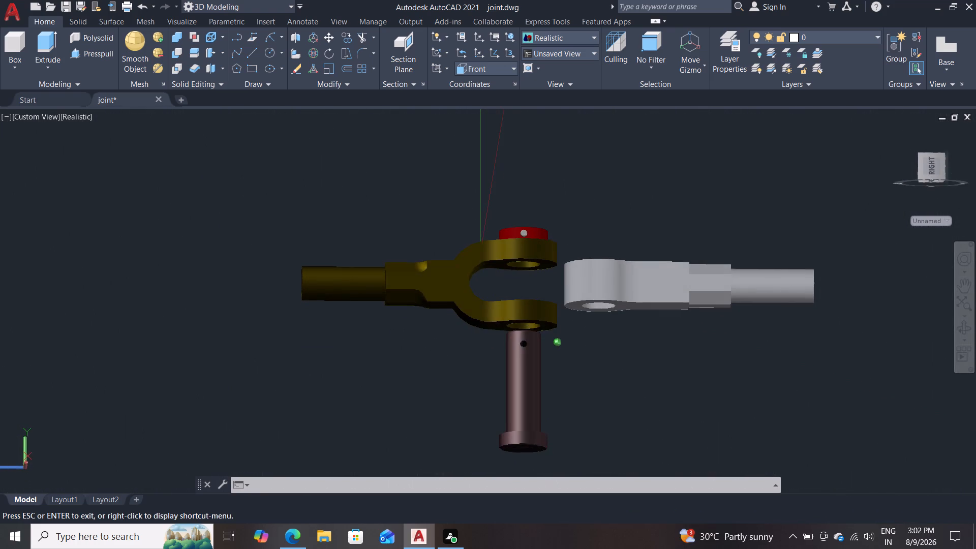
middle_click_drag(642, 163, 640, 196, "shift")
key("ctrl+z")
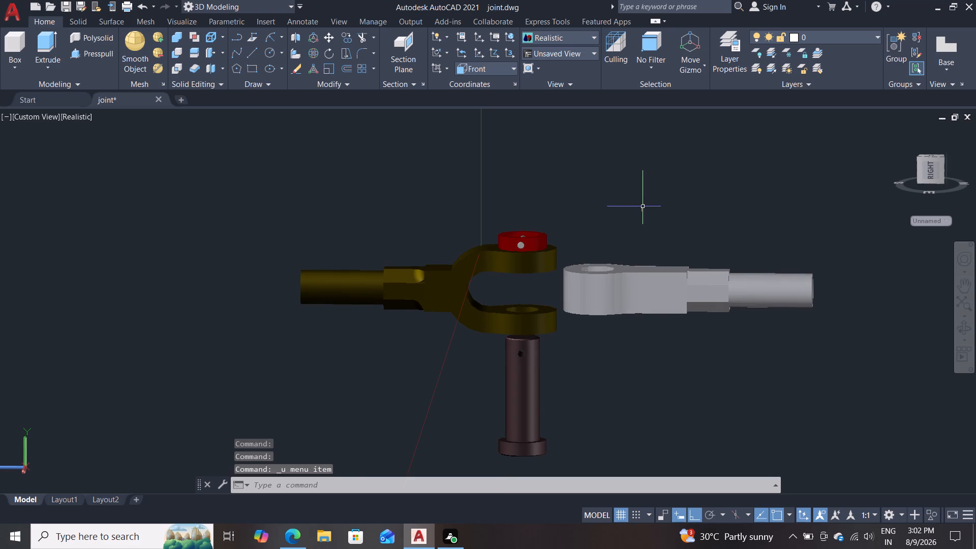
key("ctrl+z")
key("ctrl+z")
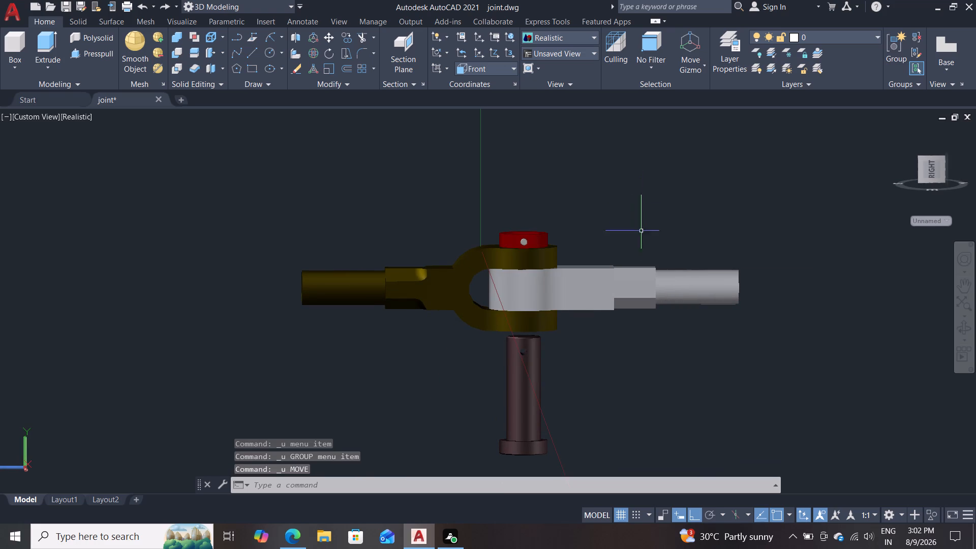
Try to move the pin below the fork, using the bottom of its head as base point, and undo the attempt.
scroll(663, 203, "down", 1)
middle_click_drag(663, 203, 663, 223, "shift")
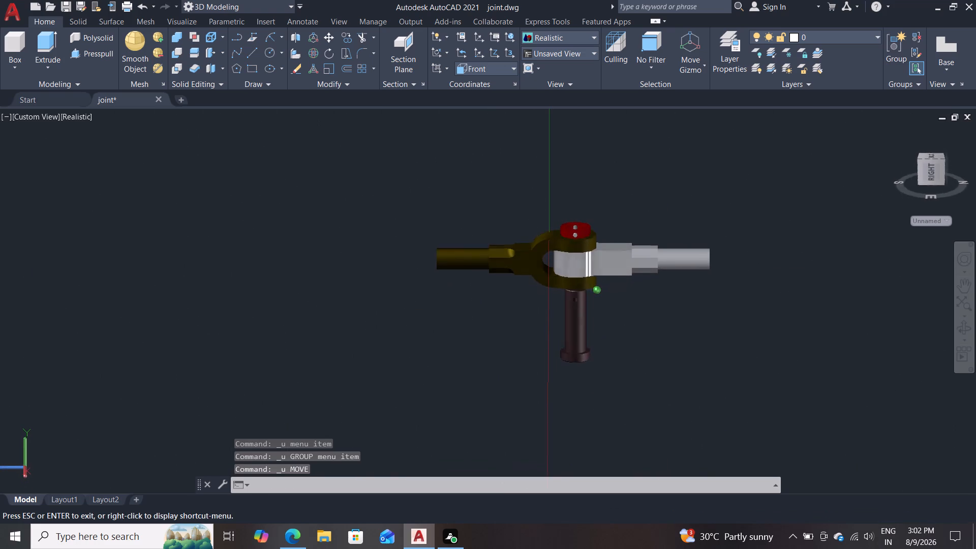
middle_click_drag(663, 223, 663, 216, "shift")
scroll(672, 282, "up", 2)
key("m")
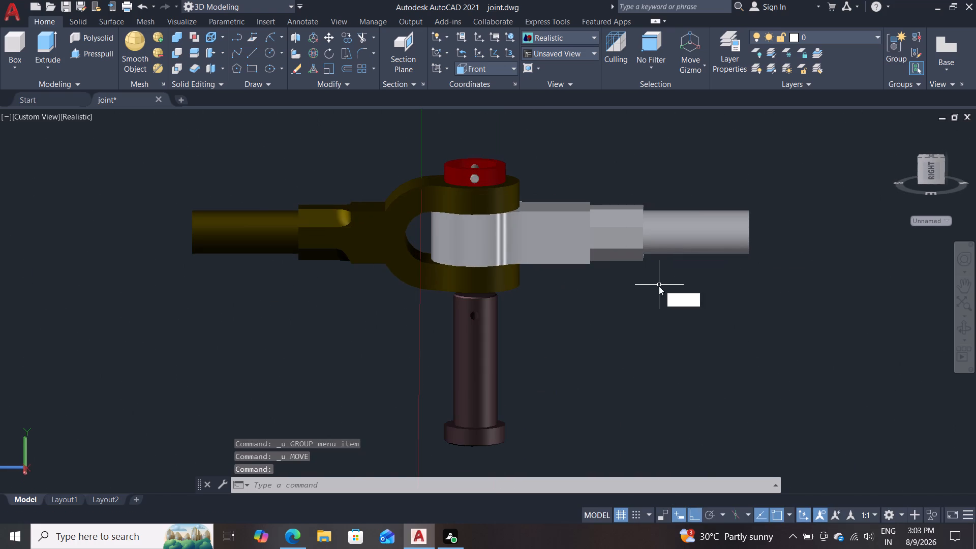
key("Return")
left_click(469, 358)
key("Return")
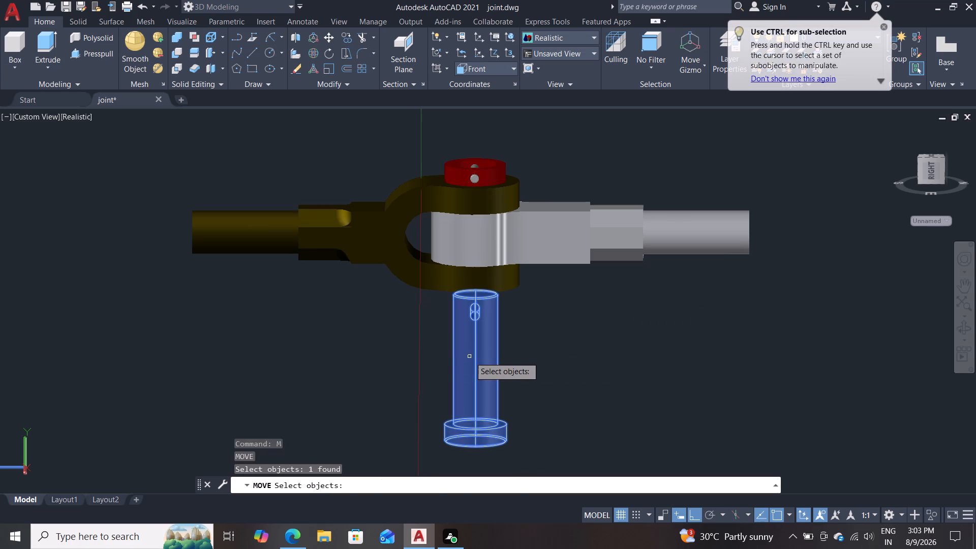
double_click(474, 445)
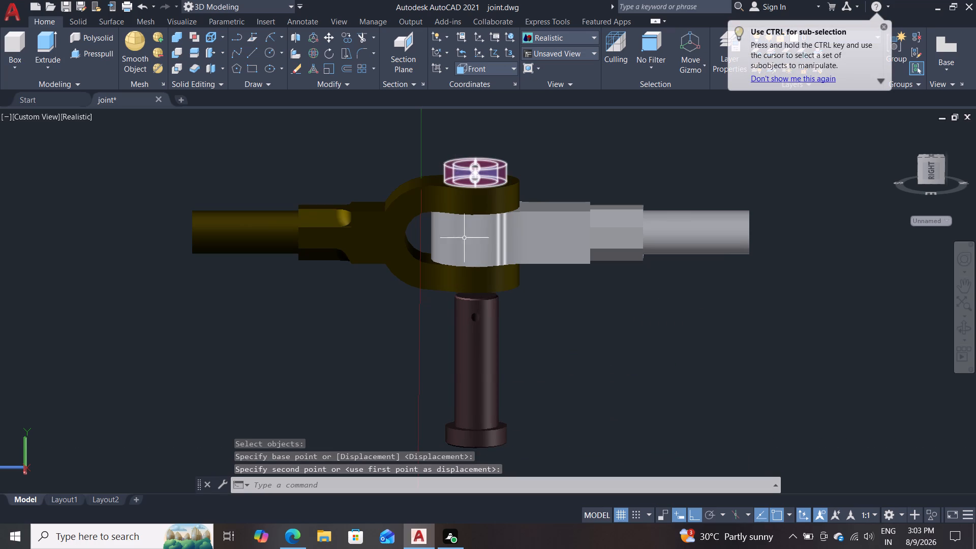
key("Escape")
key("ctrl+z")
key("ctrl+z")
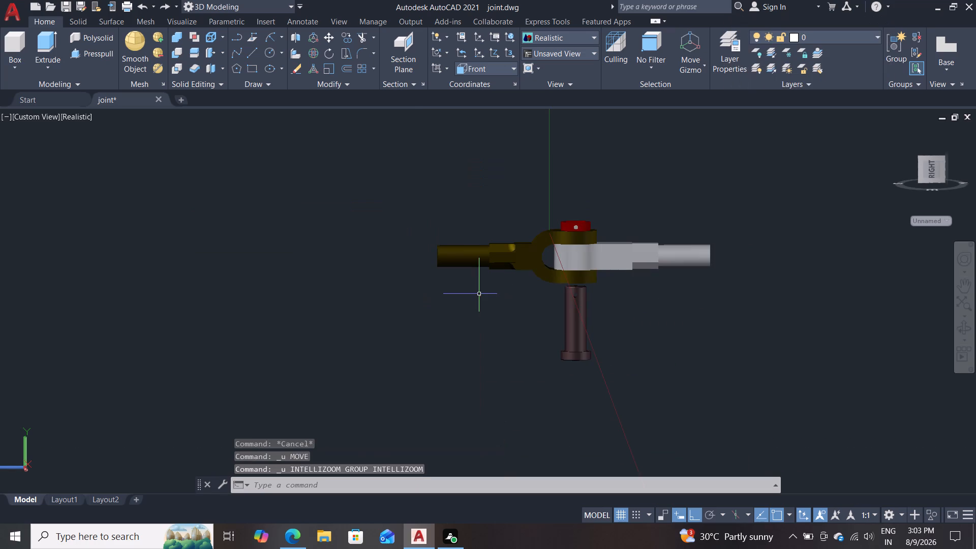
Undo the earlier part moves and the pin's material changes until the pin and white eye-end rod are back in the fork.
key("ctrl+z")
key("ctrl+z")
key("ctrl+z")
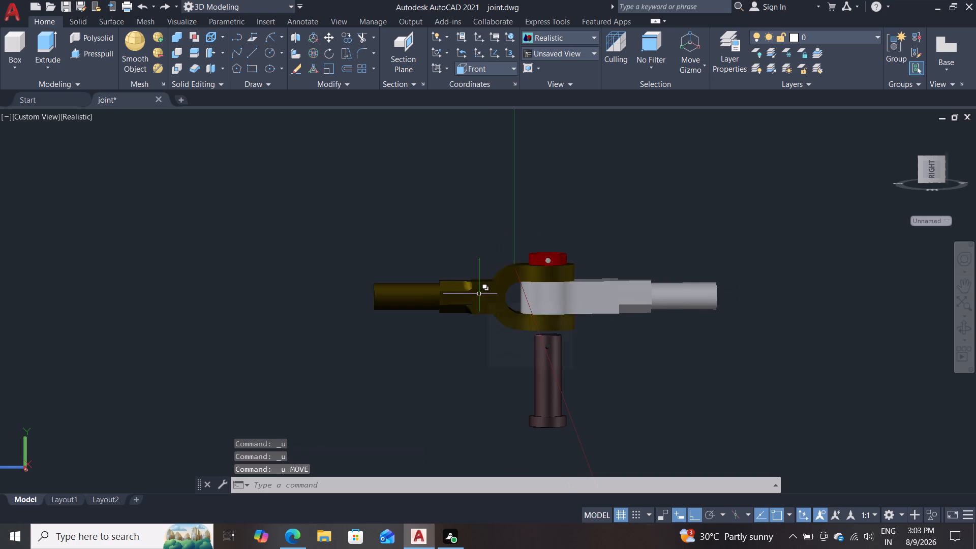
key("ctrl+z")
key("ctrl+z")
key("ctrl+z")
key("ctrl+z")
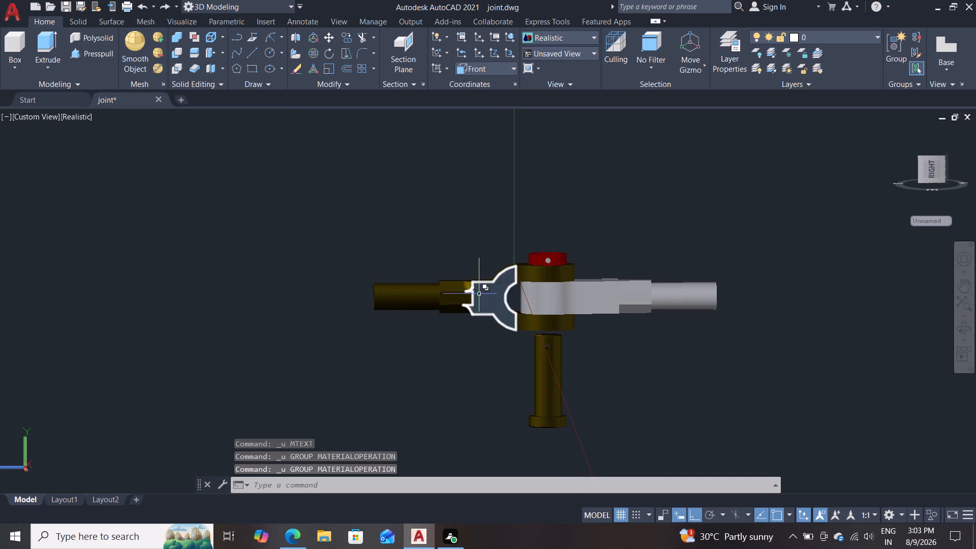
key("ctrl+z")
key("ctrl+z")
key("ctrl+z")
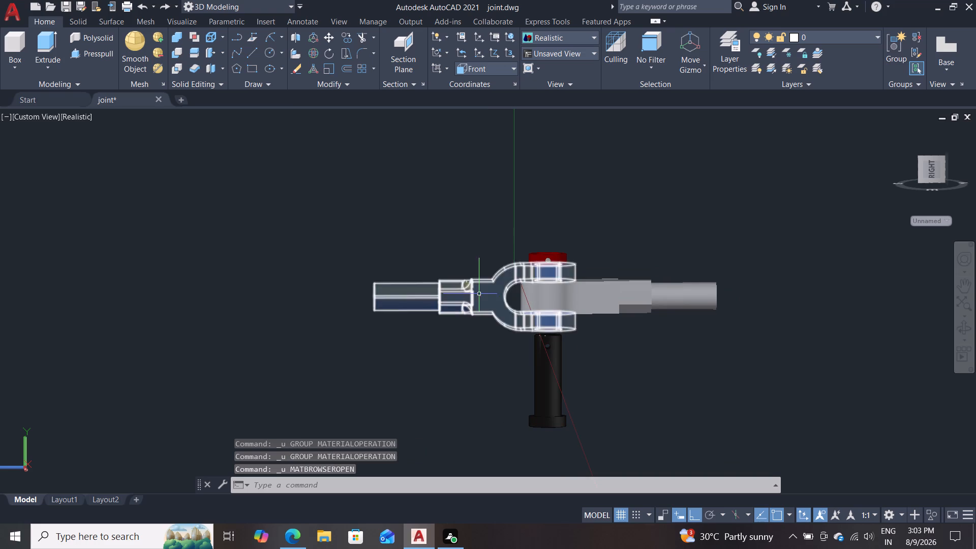
key("ctrl+z")
key("ctrl+z")
key("ctrl+z")
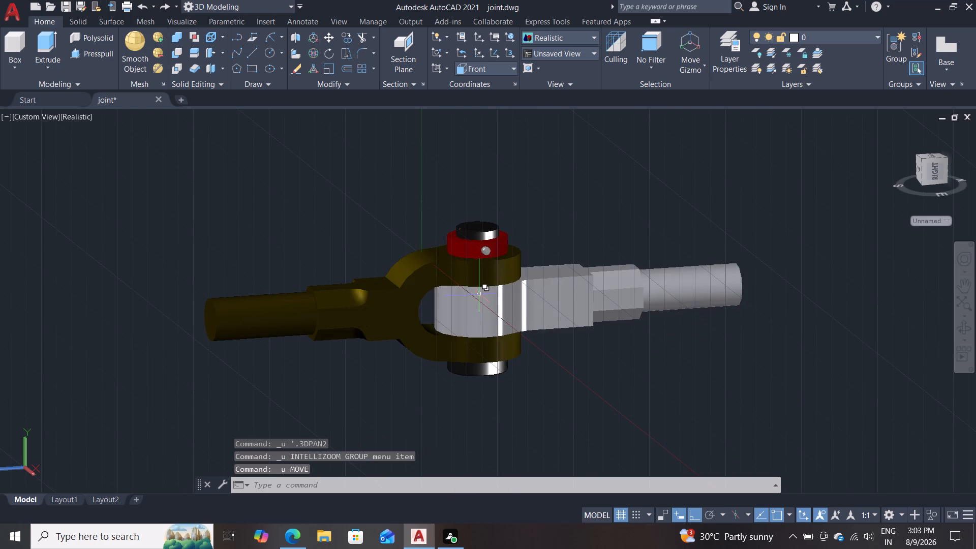
key("Escape")
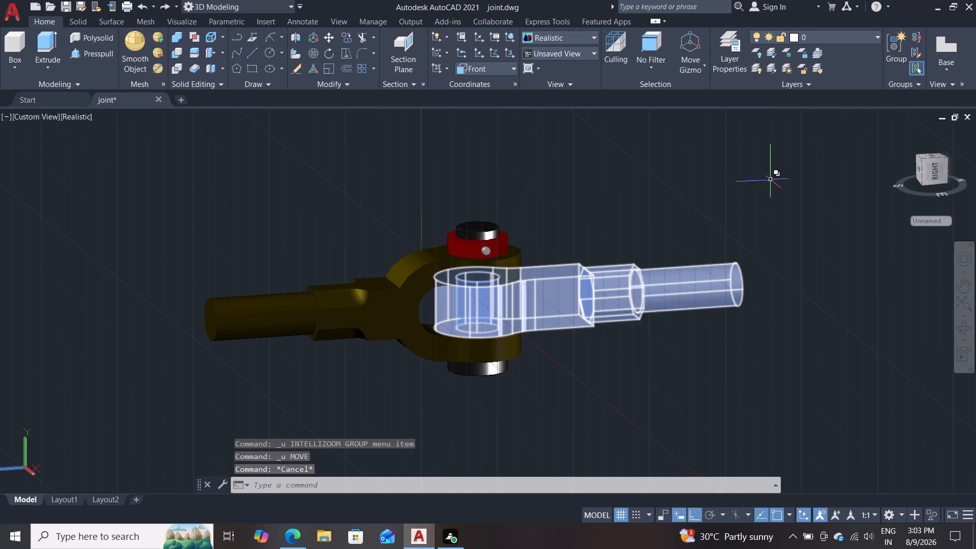
key("Escape")
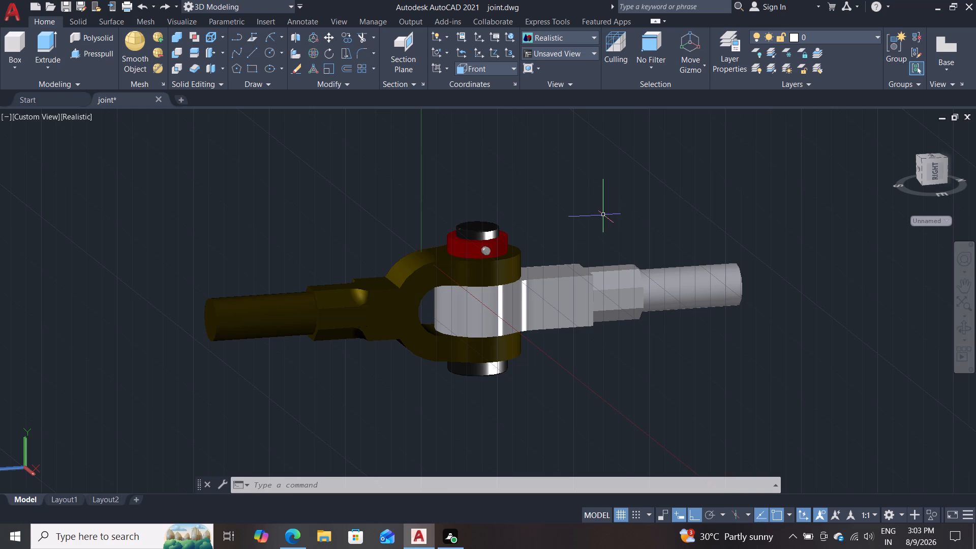
Examine the reassembled joint from several angles.
middle_click_drag(609, 212, 582, 188, "shift")
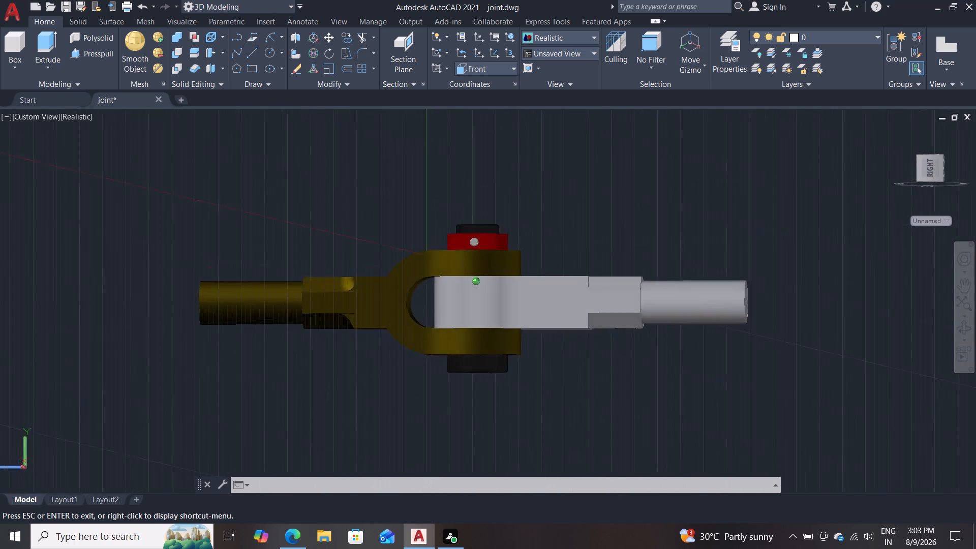
middle_click_drag(582, 188, 653, 215, "shift")
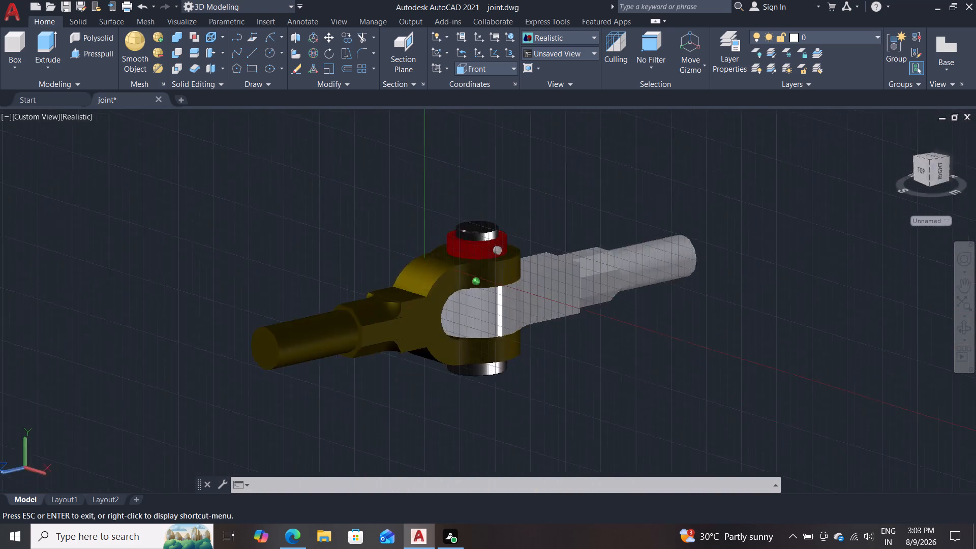
middle_click_drag(653, 215, 604, 229, "shift")
scroll(628, 232, "down", 2)
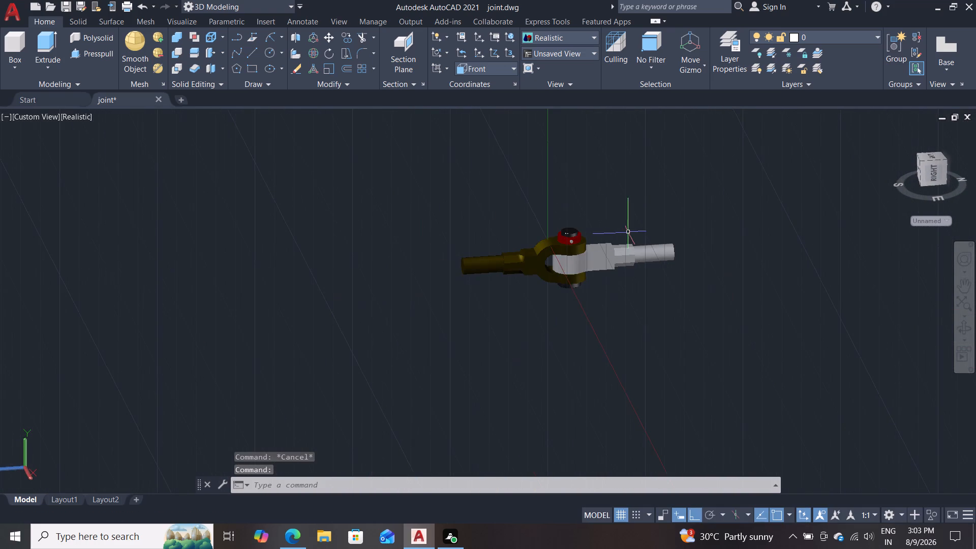
scroll(628, 232, "up", 2)
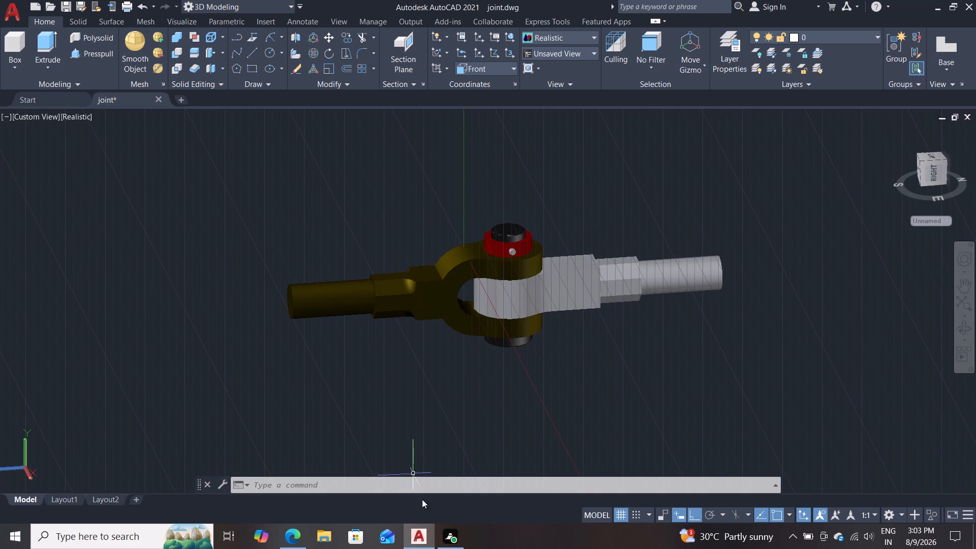
right_click(315, 231)
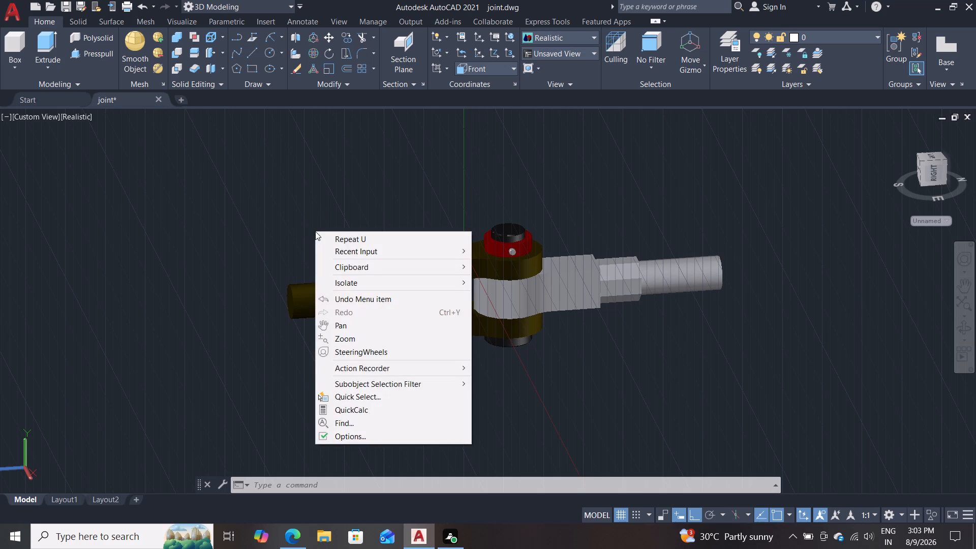
left_click(228, 218)
left_click(230, 216)
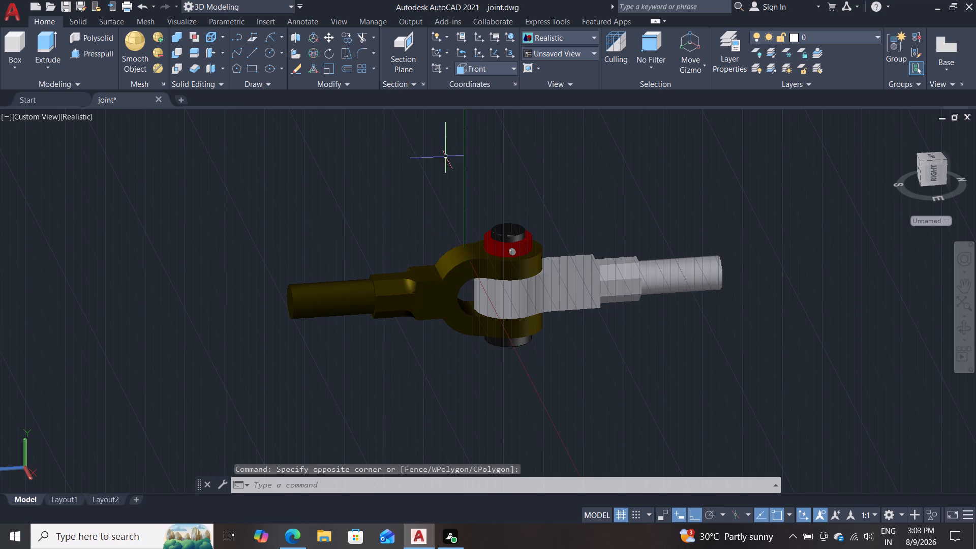